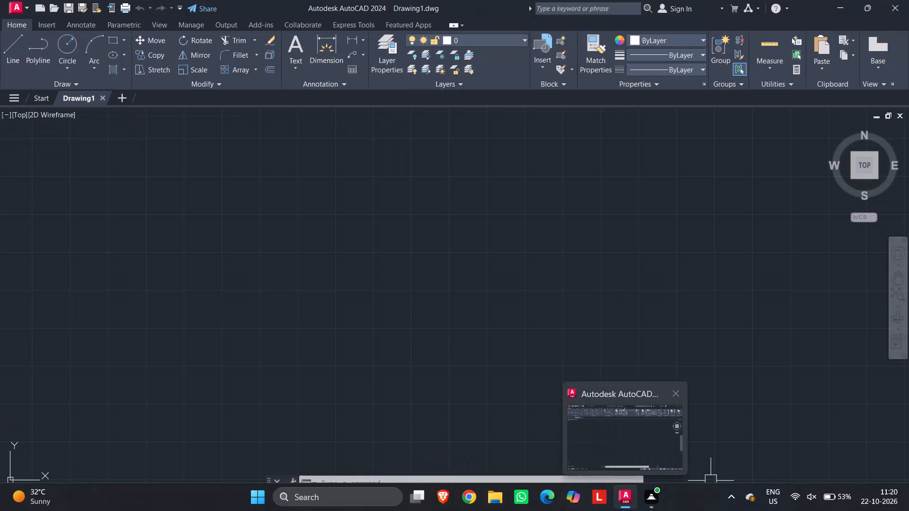
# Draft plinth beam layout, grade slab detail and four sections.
# Turn on command log file recording with LOGFILEON.
pyautogui.write('log')
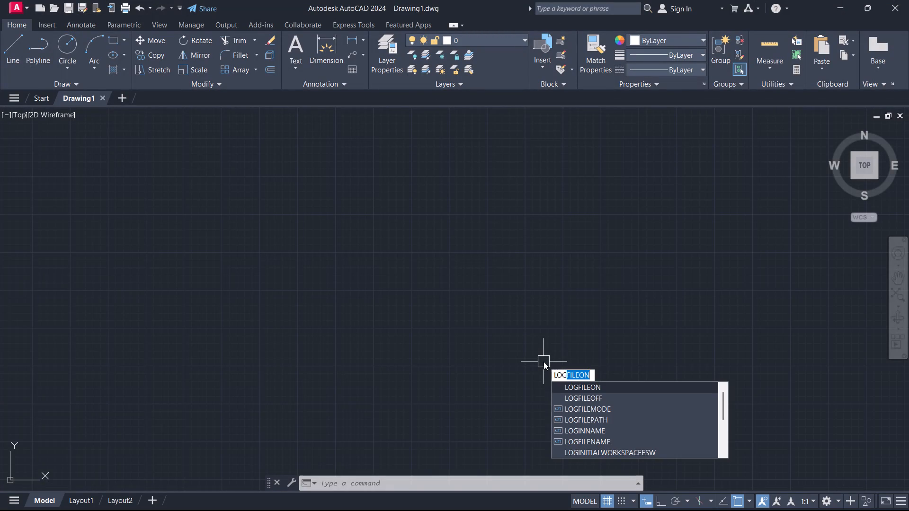
pyautogui.press('Return')
# Save the drawing as "Plinth Beam Layout & Sections (Type-03 East Facing)" in the desktop's SYMBIOSIS SOLUTIONS INTERSHIP PROGRAM 2 folder, replacing the existing file.
pyautogui.hotkey('ctrl', 's')
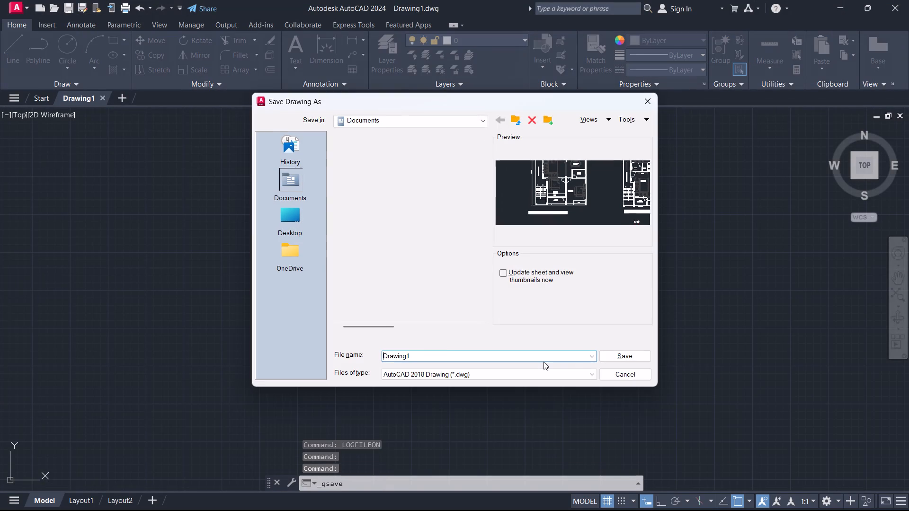
pyautogui.hotkey('ctrl', 'v')
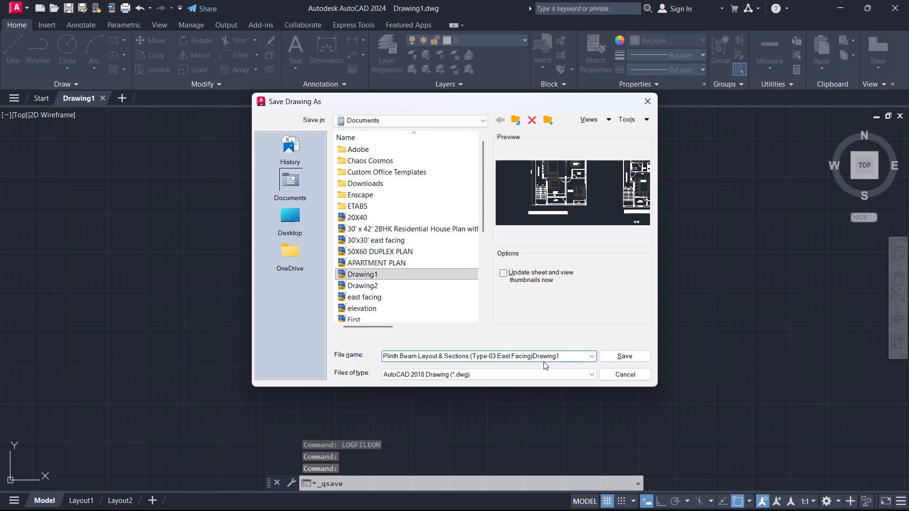
pyautogui.click(299, 258)
pyautogui.click(293, 225)
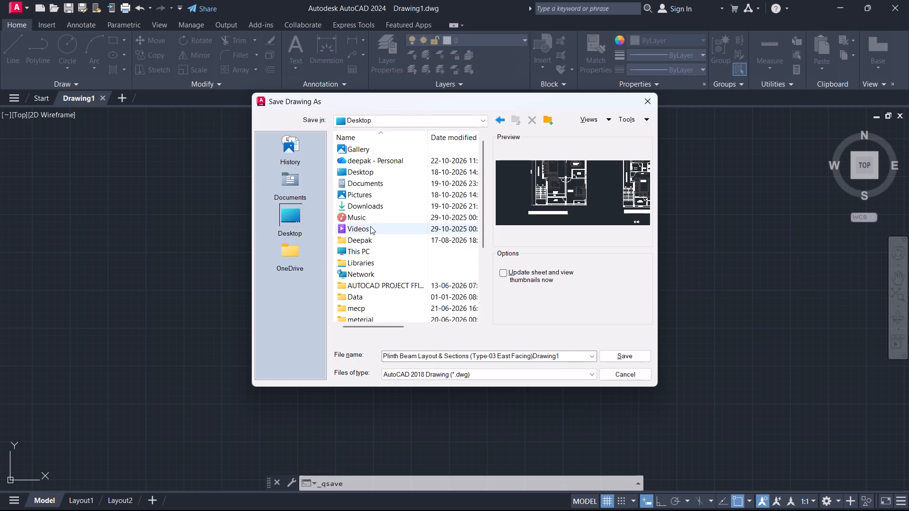
pyautogui.scroll(-5, 374, 290)
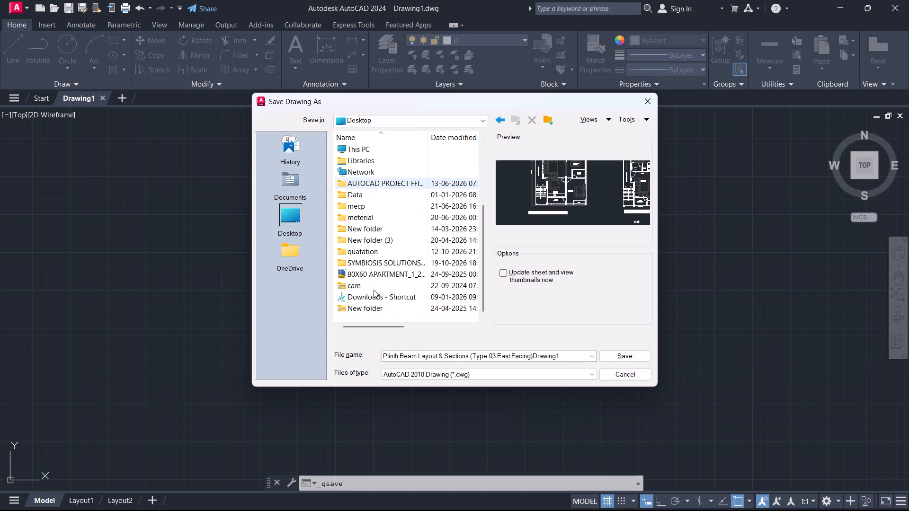
pyautogui.click(385, 269)
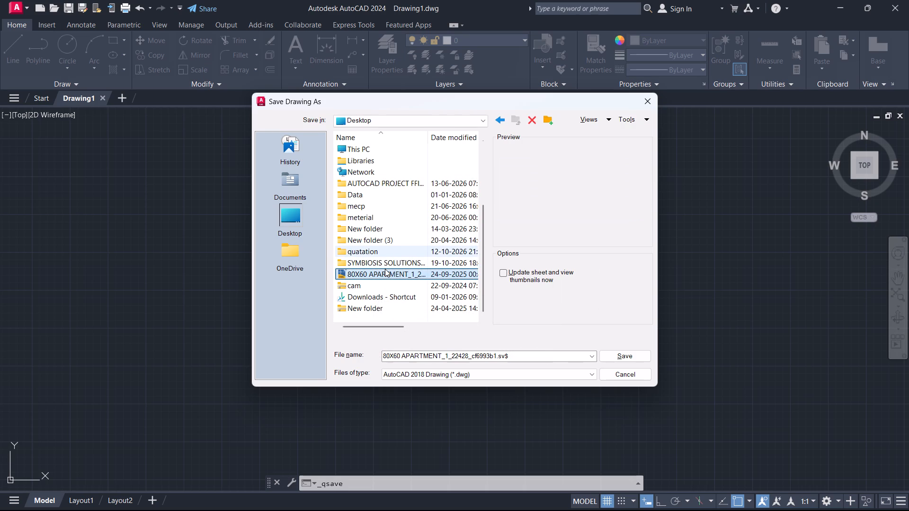
pyautogui.doubleClick(391, 264)
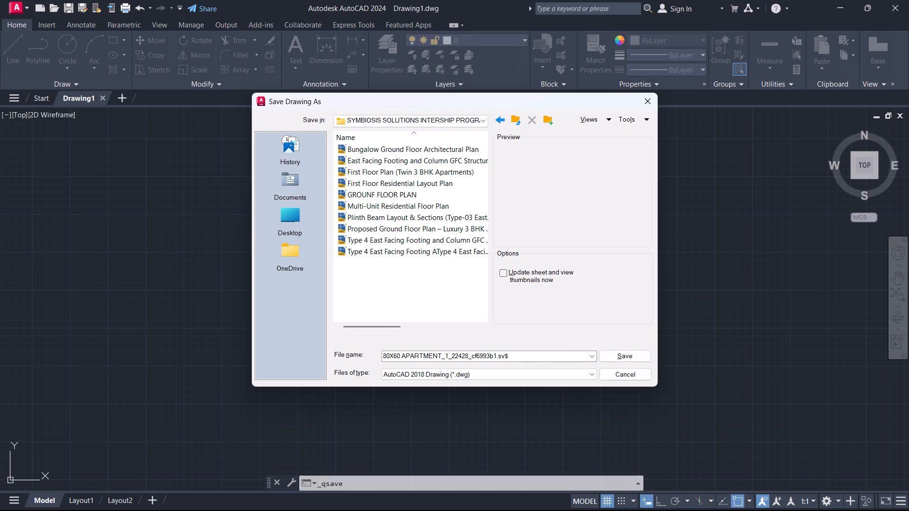
pyautogui.moveTo(536, 359); pyautogui.dragTo(362, 370)
pyautogui.hotkey('ctrl', 'v')
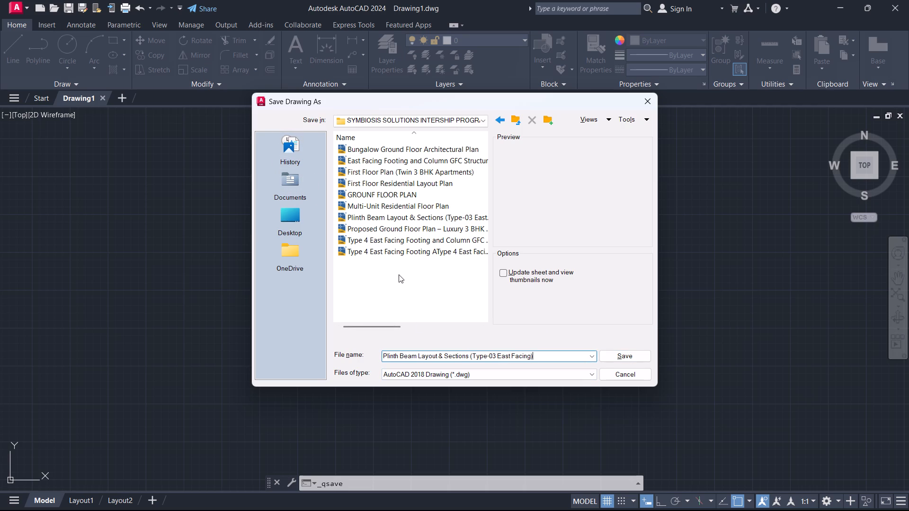
pyautogui.click(440, 216)
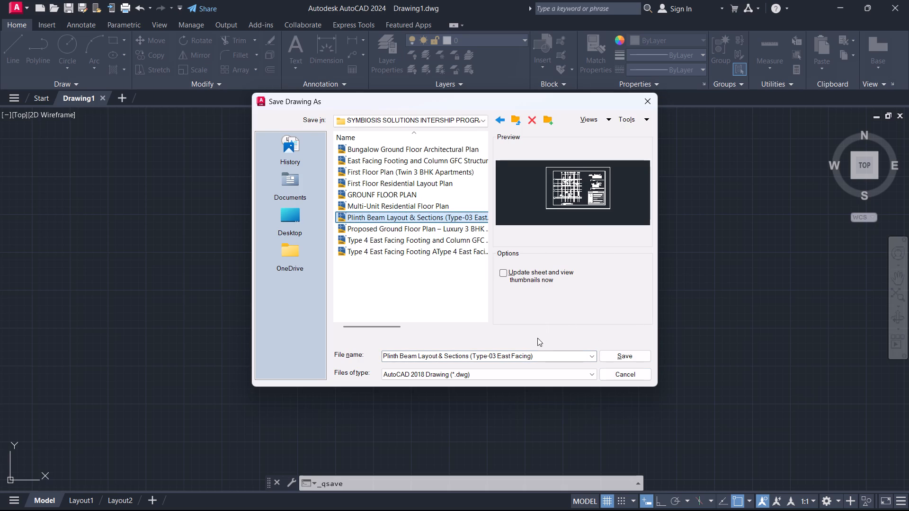
pyautogui.click(541, 357)
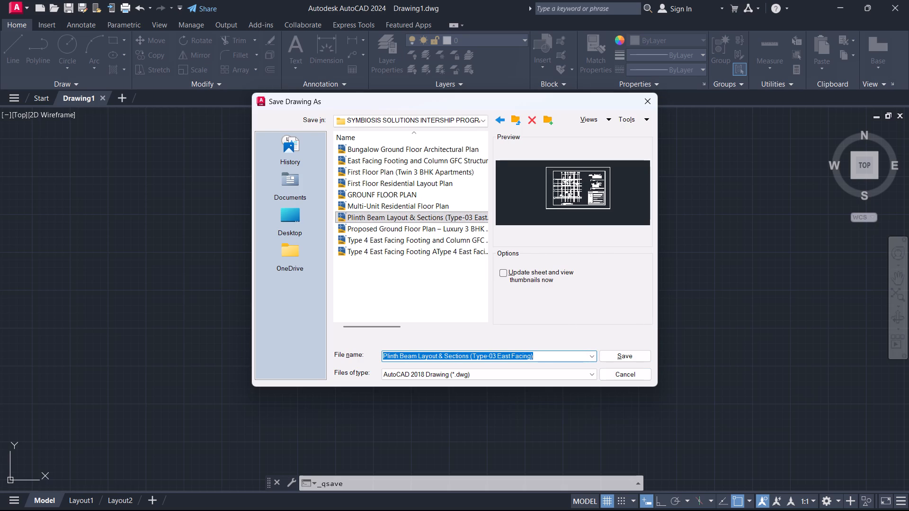
pyautogui.click(631, 360)
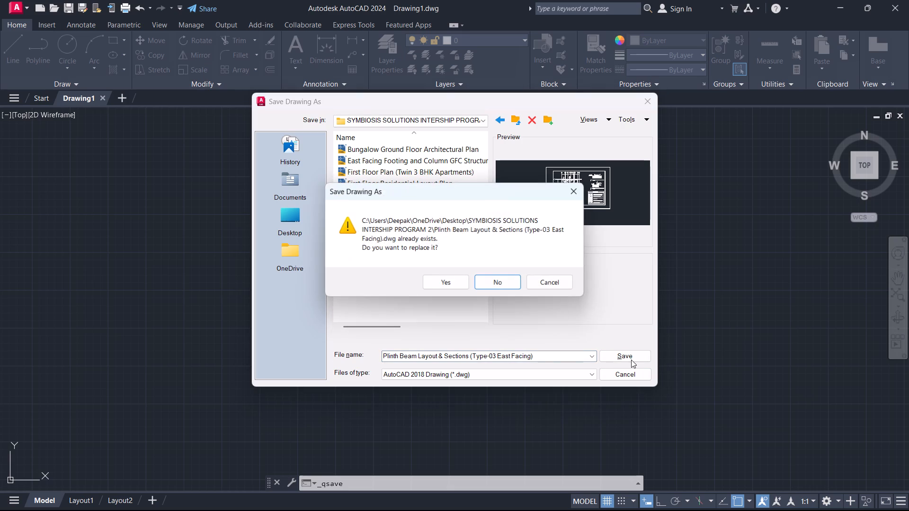
pyautogui.click(448, 282)
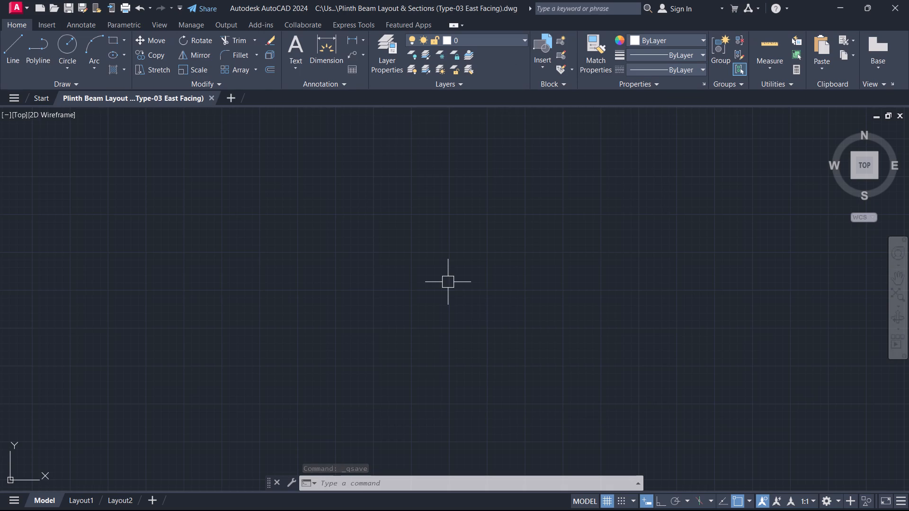
# Open the drawing units settings and review the length, angle, insertion scale and lighting options.
pyautogui.write('un')
pyautogui.press('Tab')
pyautogui.press('space')
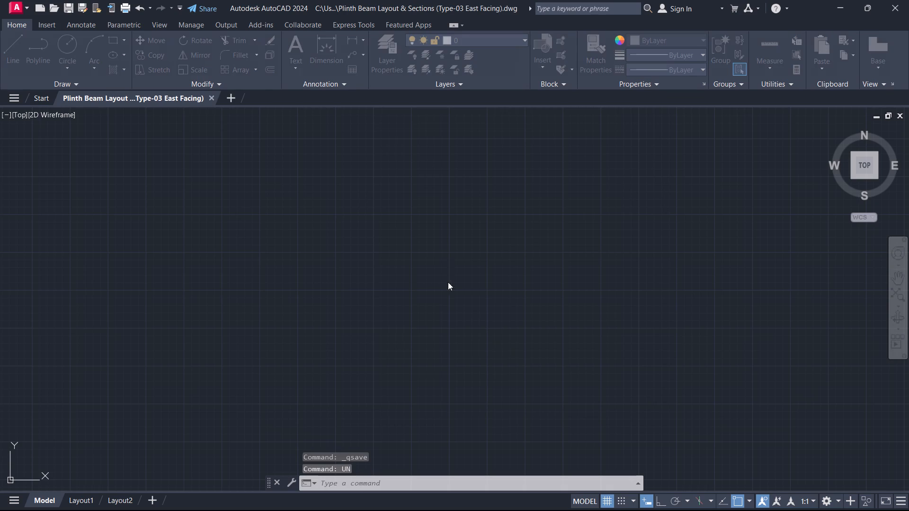
pyautogui.press('Tab')
pyautogui.press('Tab')
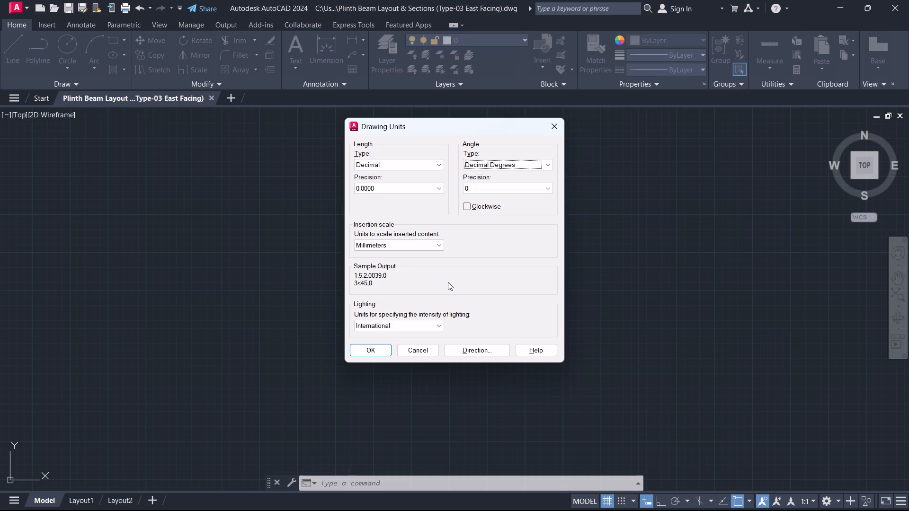
pyautogui.press('Tab')
pyautogui.press('Tab')
pyautogui.press('Tab')
pyautogui.press('Tab')
pyautogui.press('Tab')
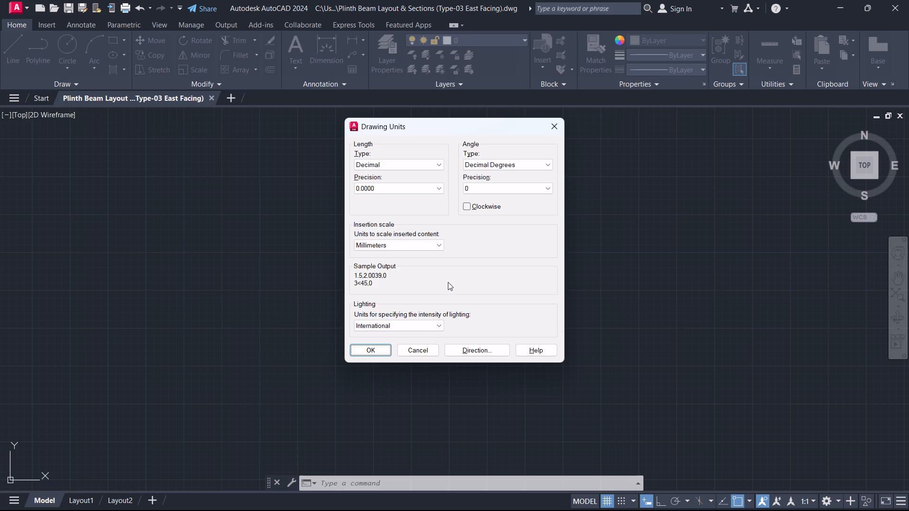
pyautogui.press('Tab')
pyautogui.press('Tab')
pyautogui.press('Tab')
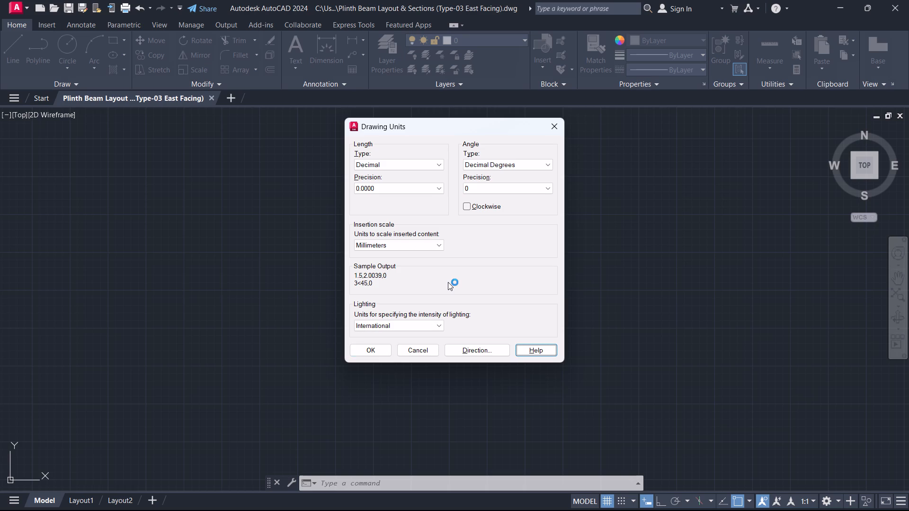
pyautogui.press('Tab')
pyautogui.press('Tab')
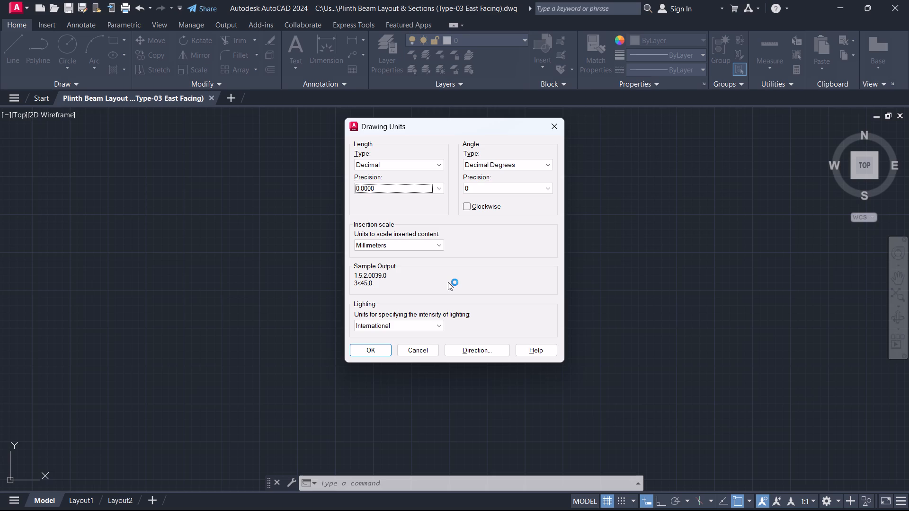
pyautogui.press('Tab')
pyautogui.press('Tab')
pyautogui.press('Tab')
pyautogui.press('Tab')
pyautogui.press('Tab')
pyautogui.press('Tab')
pyautogui.press('Tab')
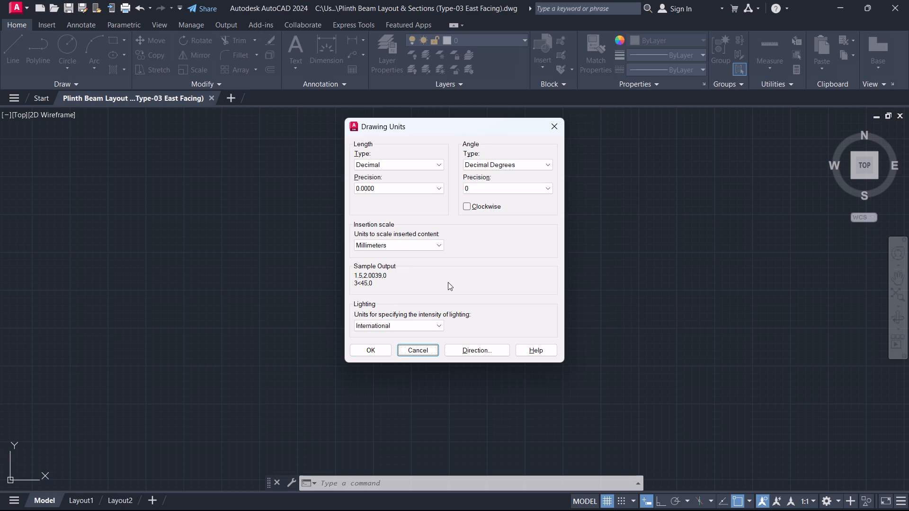
pyautogui.press('Tab')
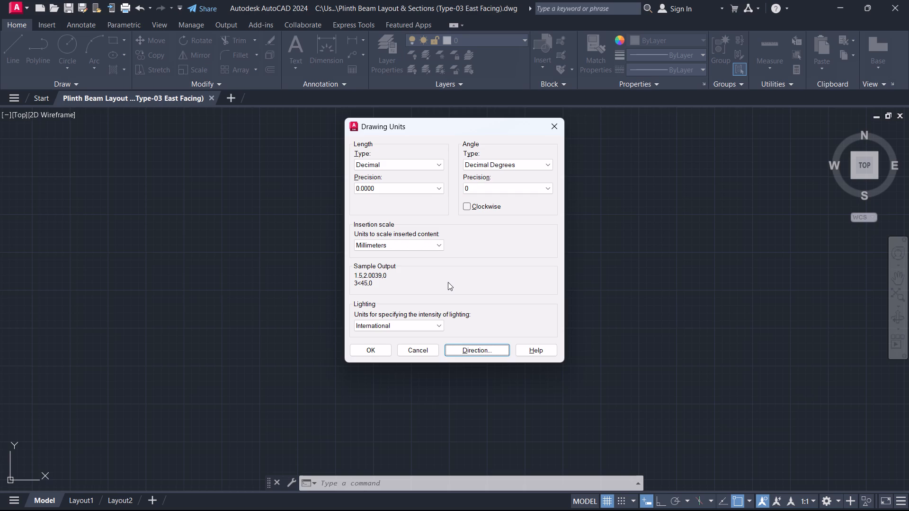
# Switch to File Explorer and open the newest Plinth Beam Layout & Sections (Type-03) PDF from the Downloads folder.
pyautogui.hotkey('alt', 'Tab')
pyautogui.hotkey('alt', 'Tab')
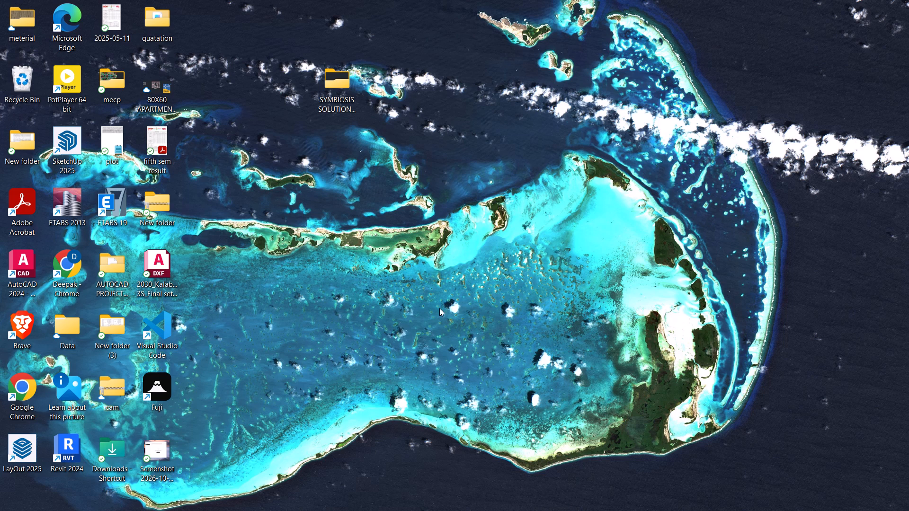
pyautogui.click(494, 510)
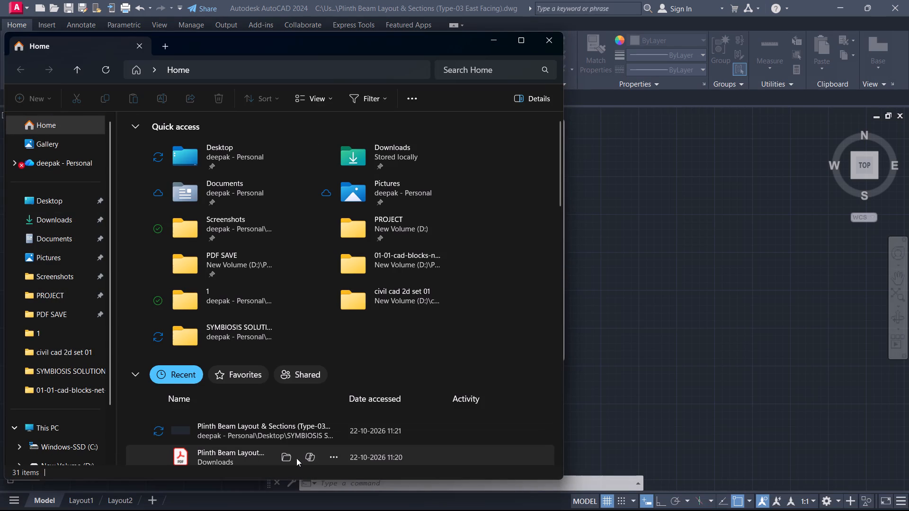
pyautogui.click(287, 458)
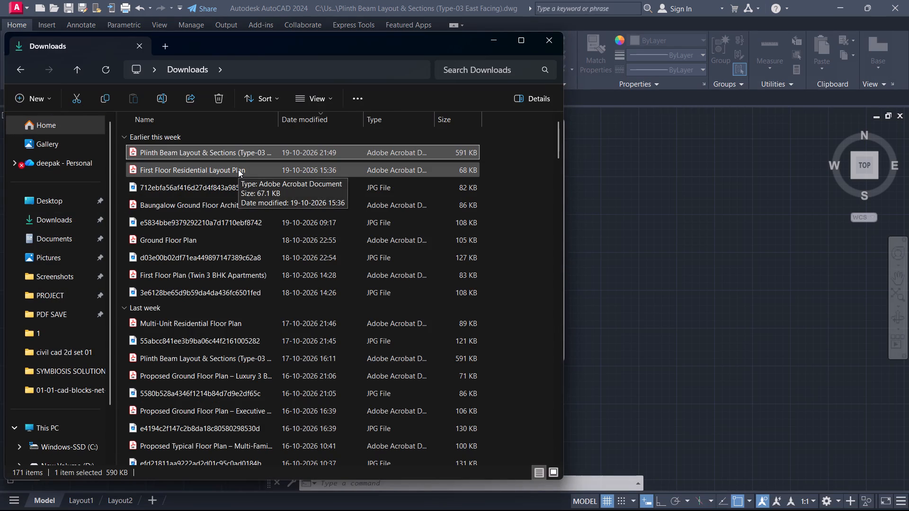
pyautogui.doubleClick(239, 152)
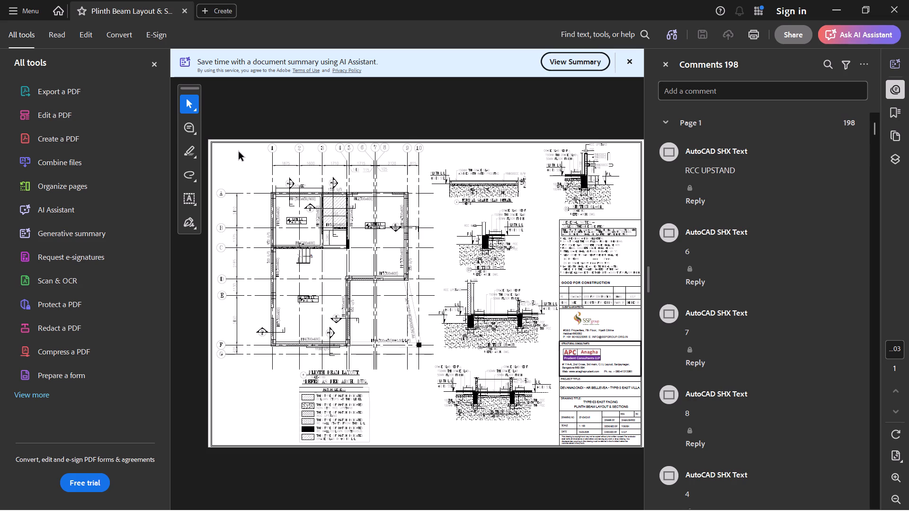
# Examine the plinth beam layout plan, grid dimensions and section details in the reference PDF, and close it.
pyautogui.scroll(-8, 239, 152)
pyautogui.hscroll(16, 239, 152)
pyautogui.scroll(1, 231, 152)
pyautogui.keyDown('ctrl'); pyautogui.scroll(2, 231, 152); pyautogui.keyUp('ctrl')
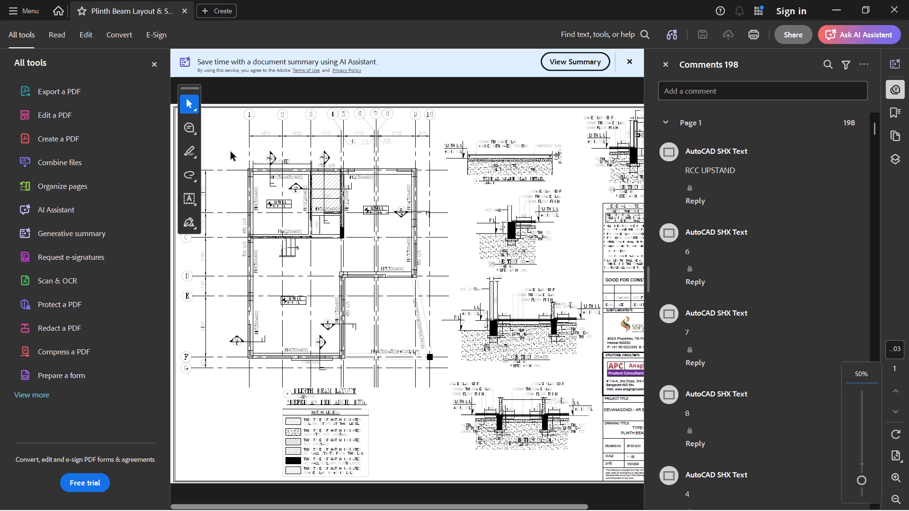
pyautogui.keyDown('ctrl'); pyautogui.scroll(-4, 231, 152); pyautogui.keyUp('ctrl')
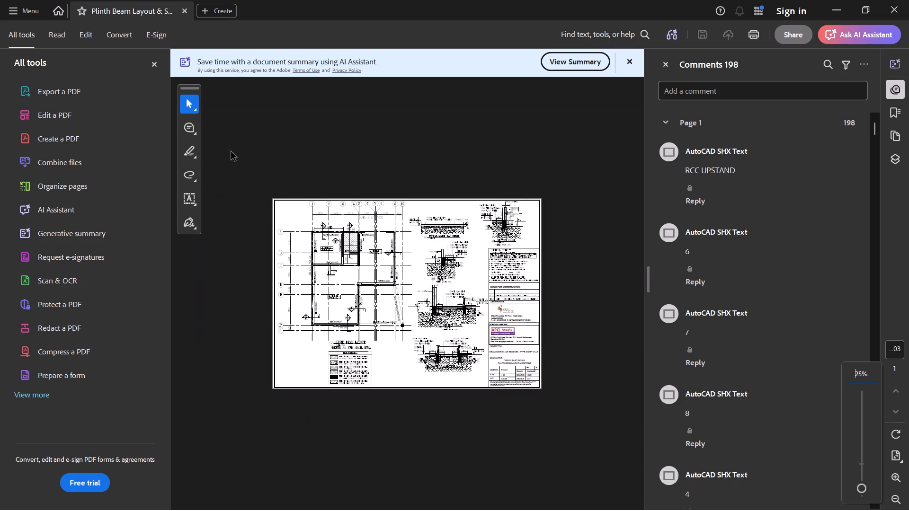
pyautogui.keyDown('ctrl'); pyautogui.scroll(5, 231, 152); pyautogui.keyUp('ctrl')
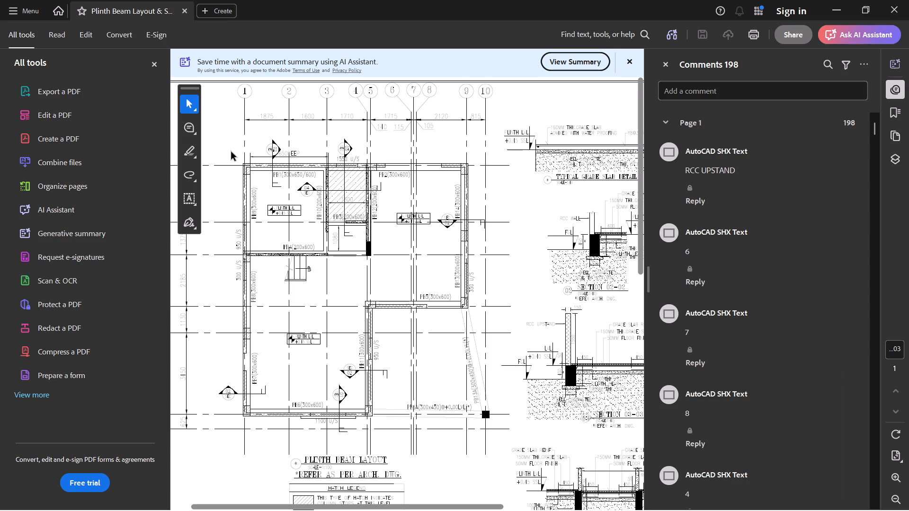
pyautogui.keyDown('ctrl'); pyautogui.scroll(-1, 212, 142); pyautogui.keyUp('ctrl')
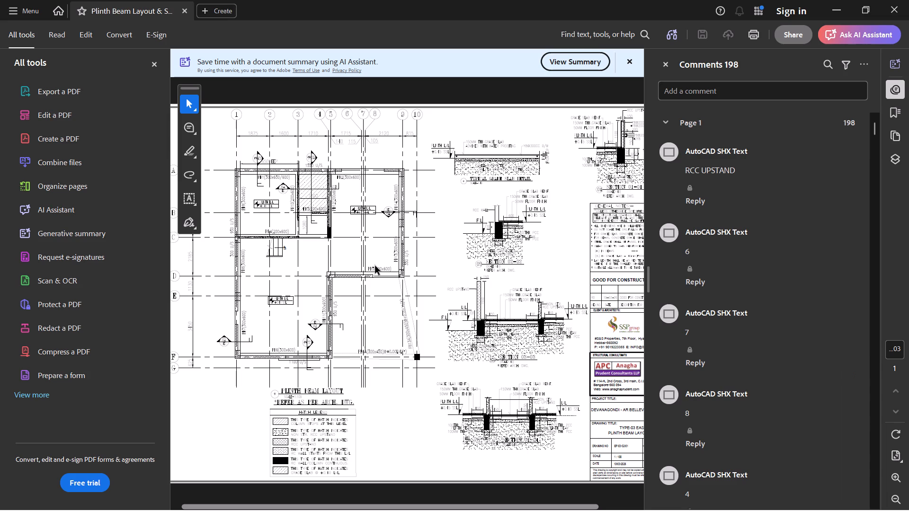
pyautogui.click(908, 0)
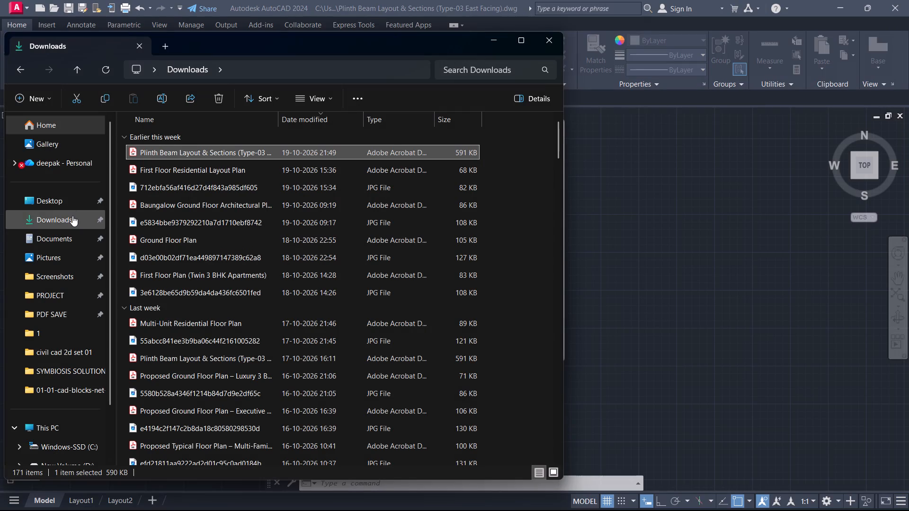
# Go to the Downloads folder in File Explorer.
pyautogui.click(72, 216)
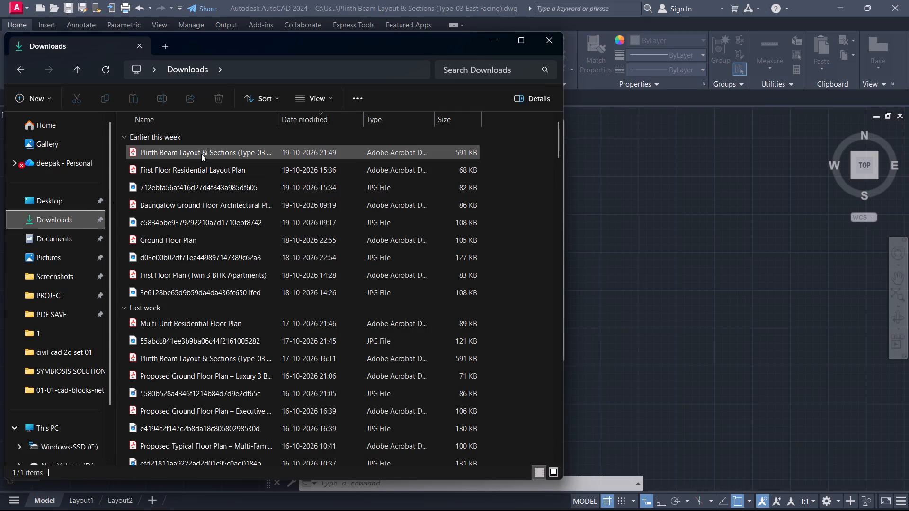
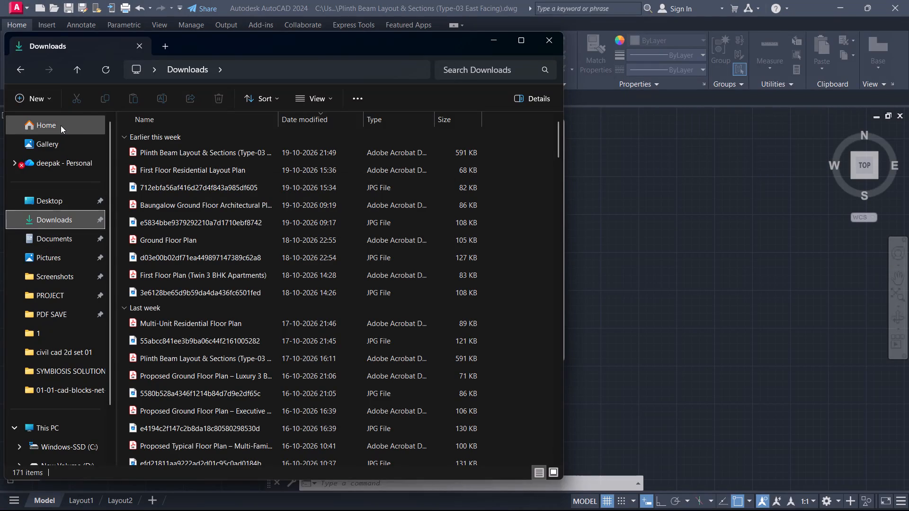
# Reopen the newest Plinth Beam Layout & Sections (Type-03) PDF to view the full sheet, and close it and File Explorer to return to AutoCAD.
pyautogui.doubleClick(185, 156)
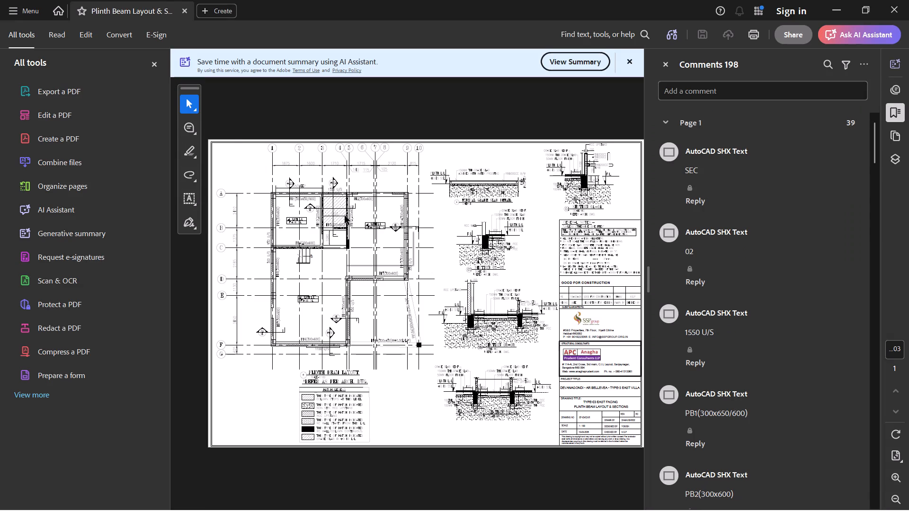
pyautogui.click(154, 65)
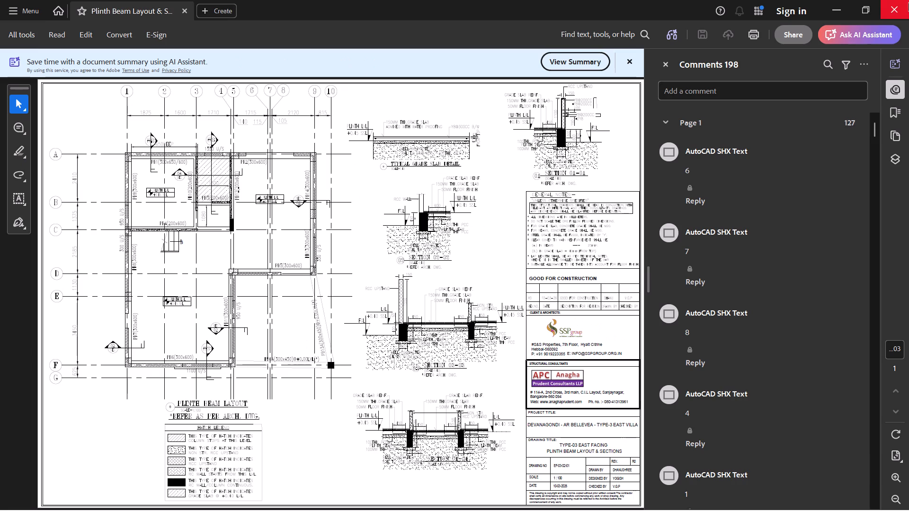
pyautogui.click(908, 0)
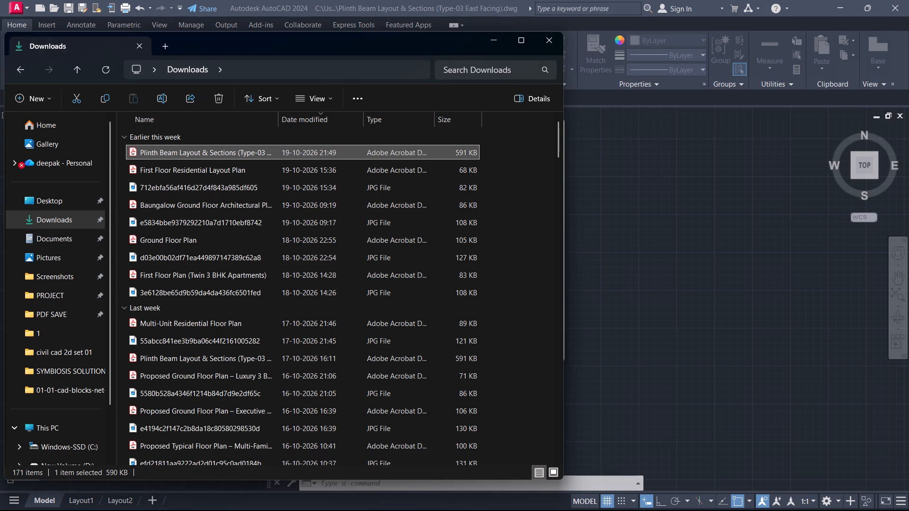
pyautogui.click(549, 42)
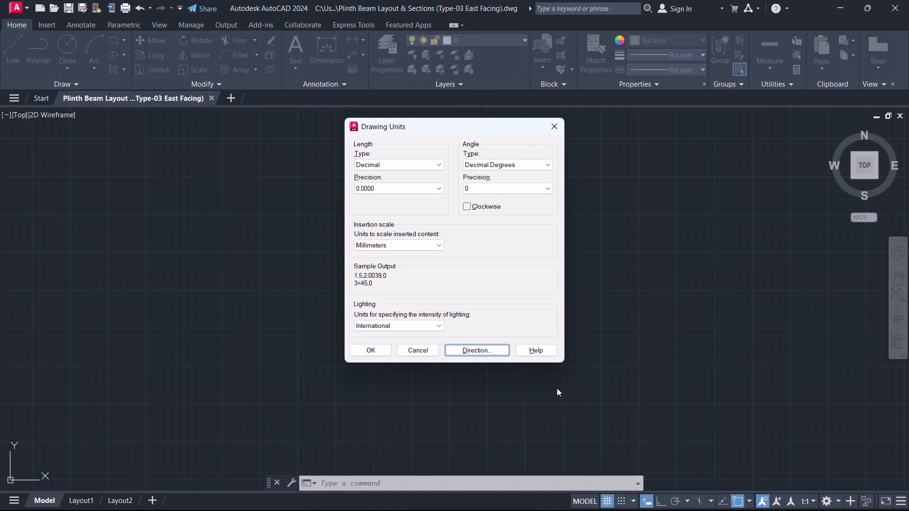
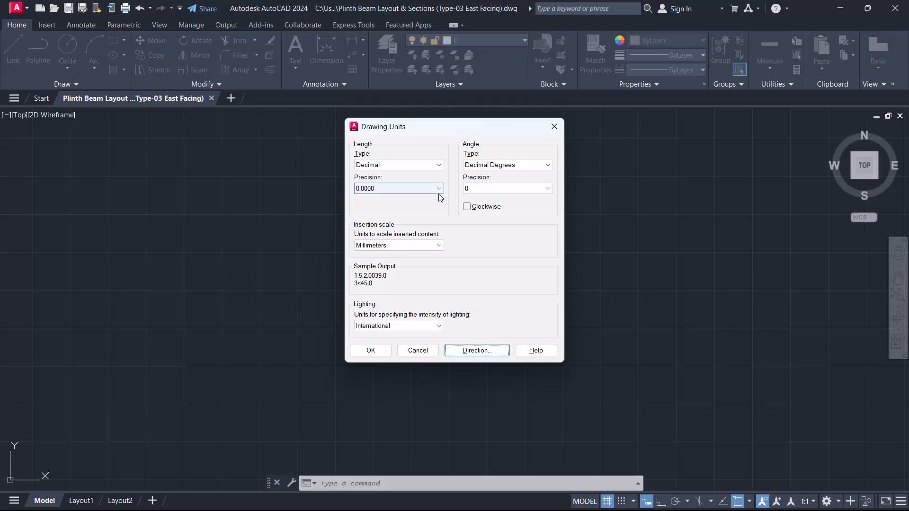
# Configure the drawing units with a decimal length precision of 0 and millimeters as the insertion scale.
pyautogui.click(435, 194)
pyautogui.scroll(6, 434, 193)
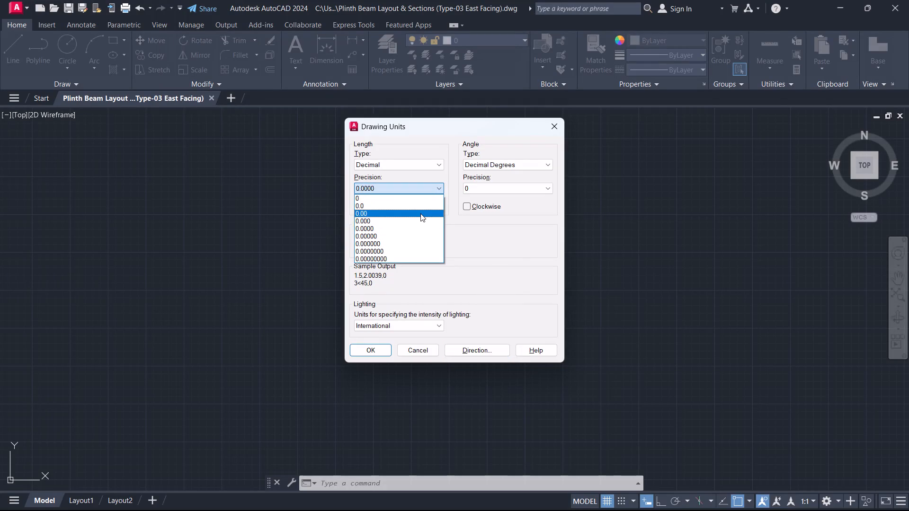
pyautogui.scroll(2, 420, 213)
pyautogui.click(425, 196)
pyautogui.click(389, 241)
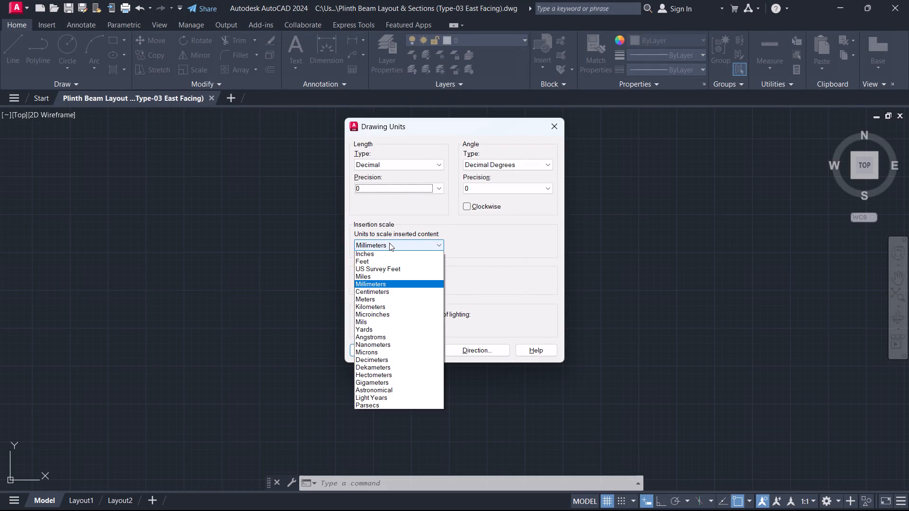
pyautogui.click(382, 290)
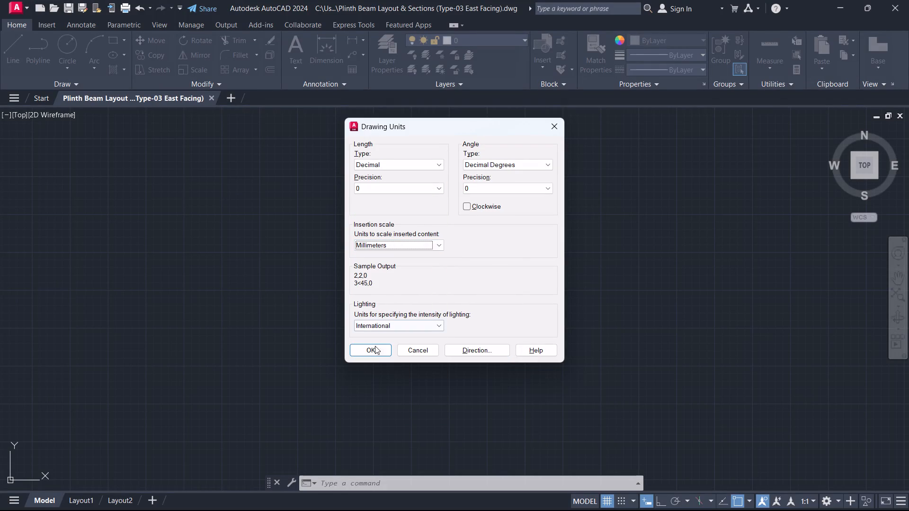
pyautogui.click(375, 351)
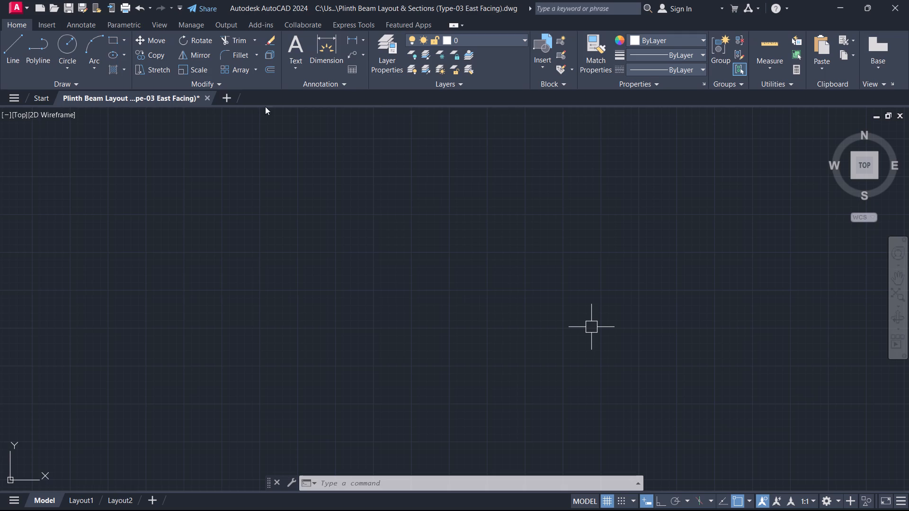
# Save the Plinth Beam Layout & Sections (Type-03 East Facing) drawing.
pyautogui.scroll(-3, 507, 281)
pyautogui.moveTo(497, 284); pyautogui.dragTo(285, 433, button='middle')
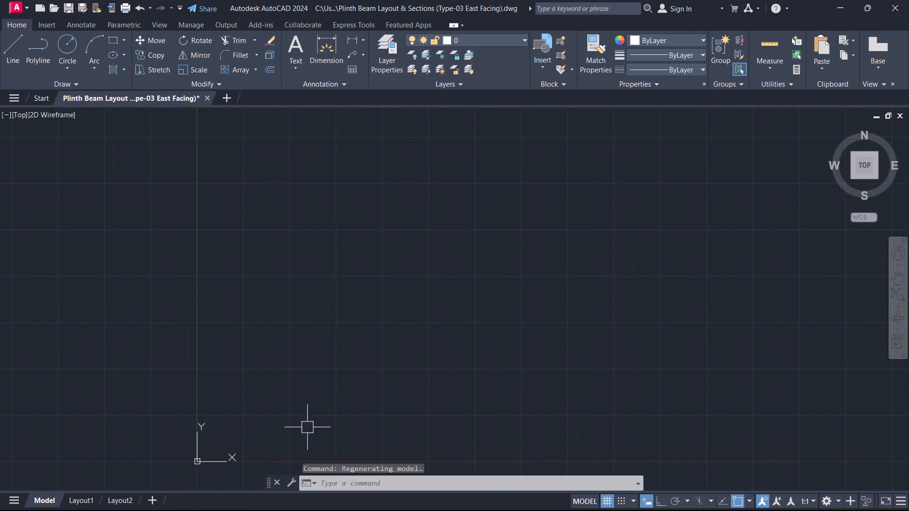
pyautogui.hotkey('ctrl', 's')
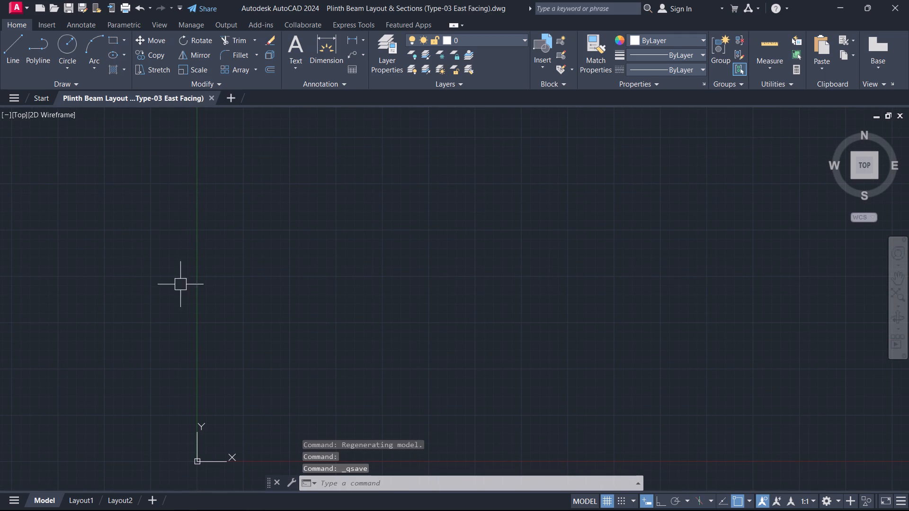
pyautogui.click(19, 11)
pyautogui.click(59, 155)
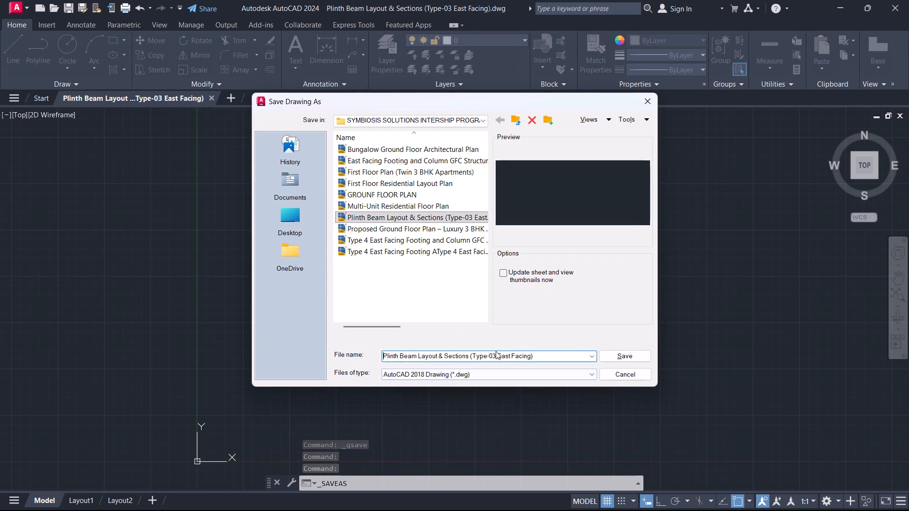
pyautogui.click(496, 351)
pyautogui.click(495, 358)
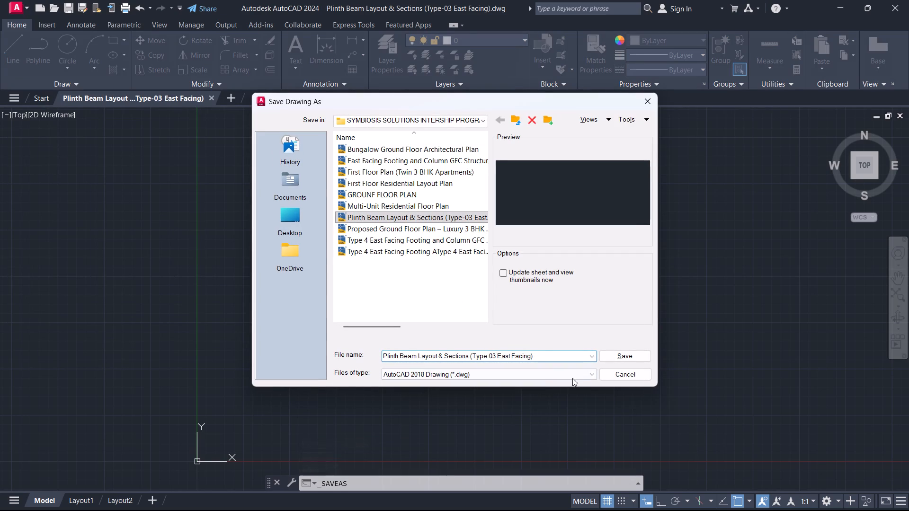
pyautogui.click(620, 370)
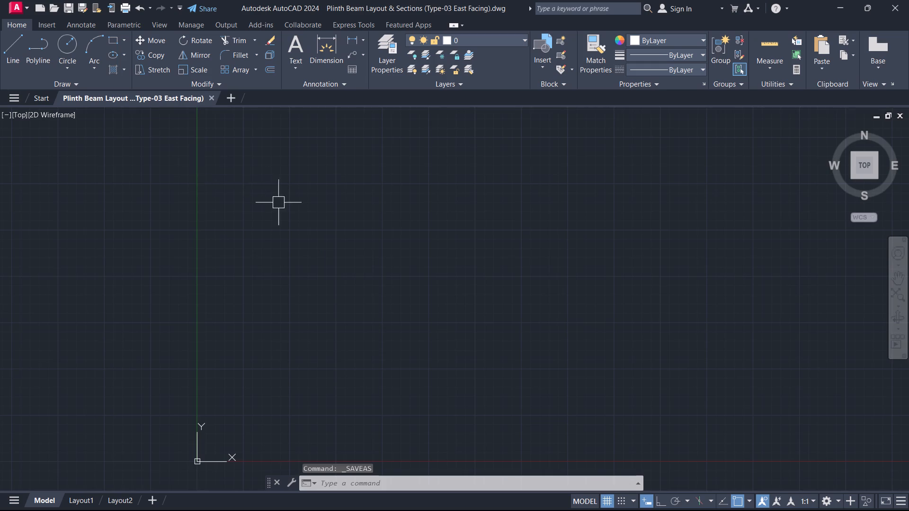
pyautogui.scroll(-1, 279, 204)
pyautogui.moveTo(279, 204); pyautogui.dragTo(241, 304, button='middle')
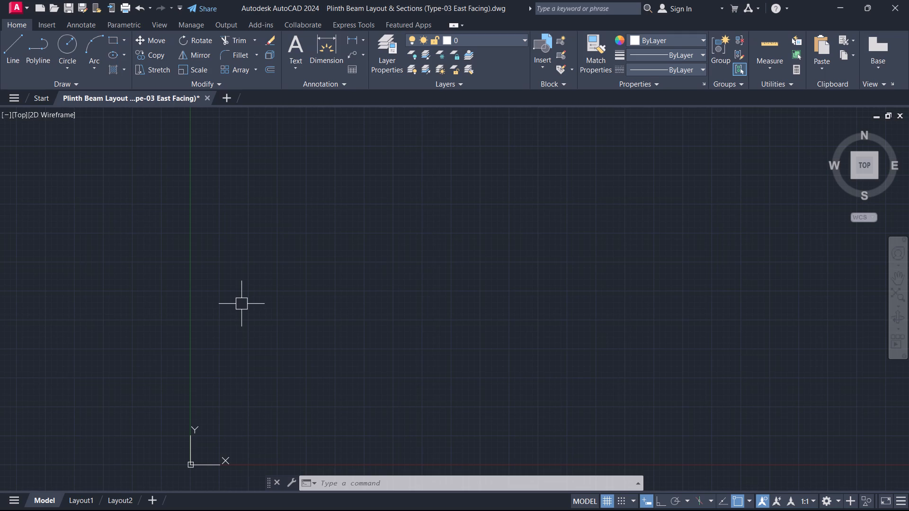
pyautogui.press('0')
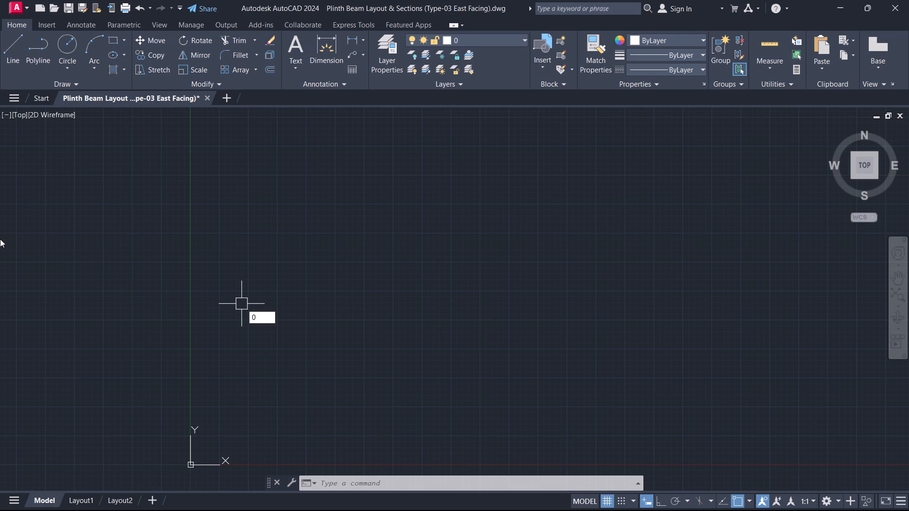
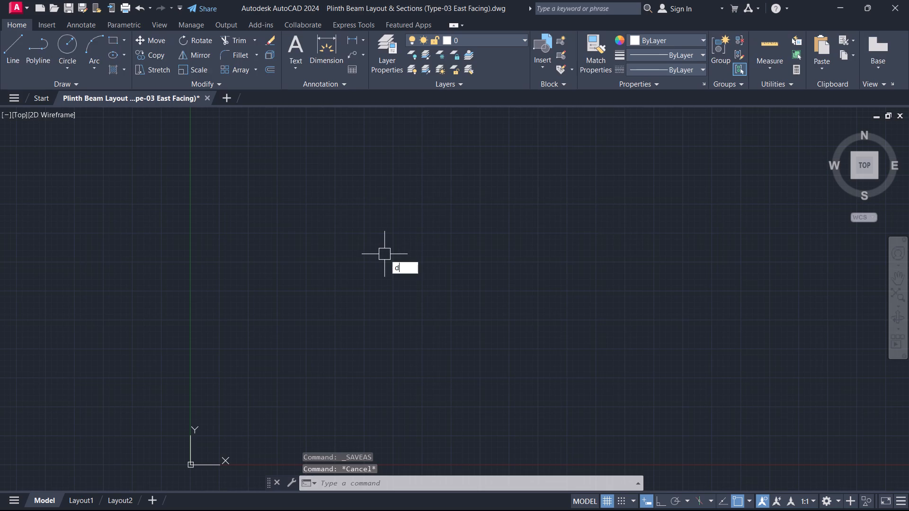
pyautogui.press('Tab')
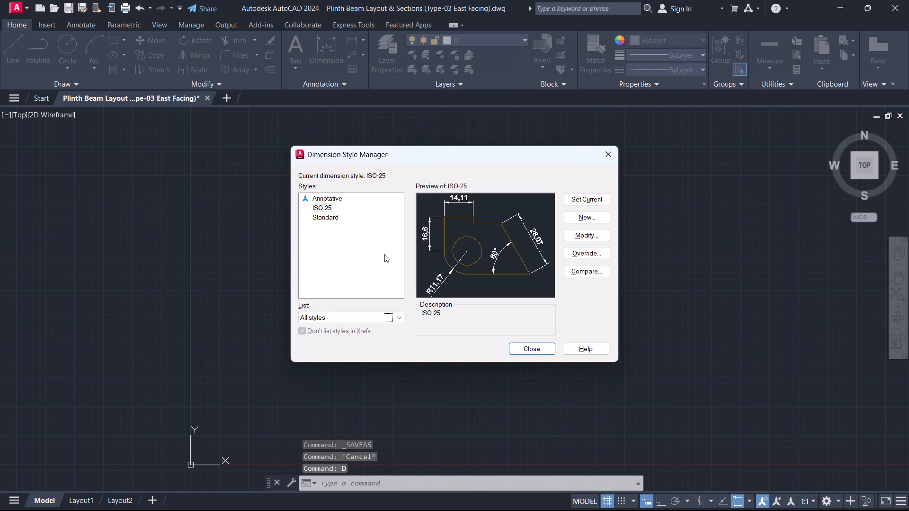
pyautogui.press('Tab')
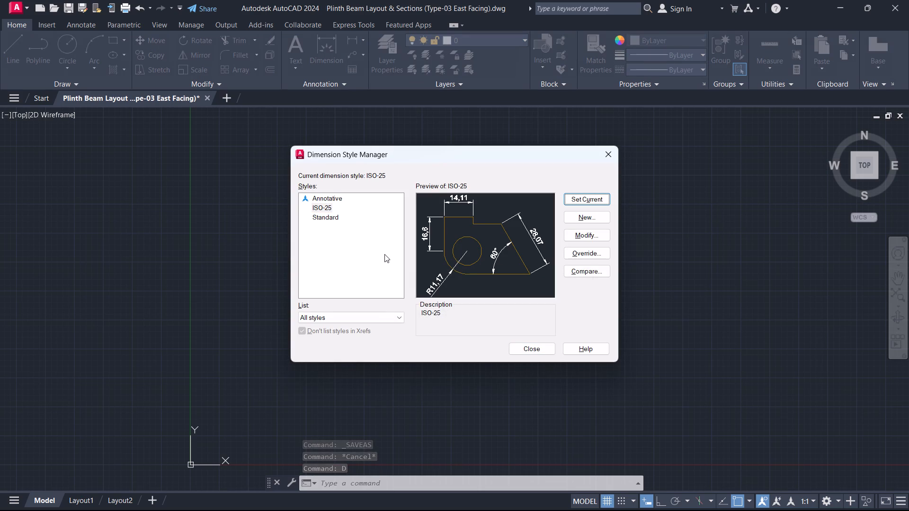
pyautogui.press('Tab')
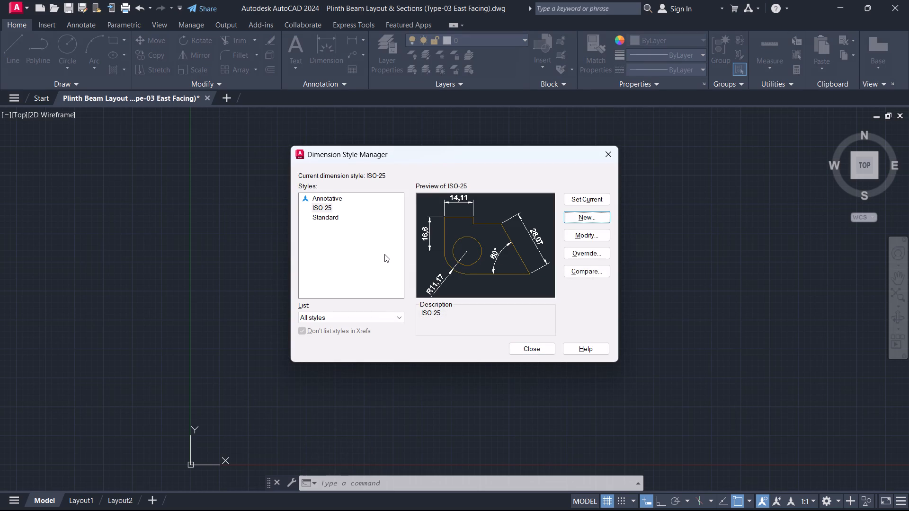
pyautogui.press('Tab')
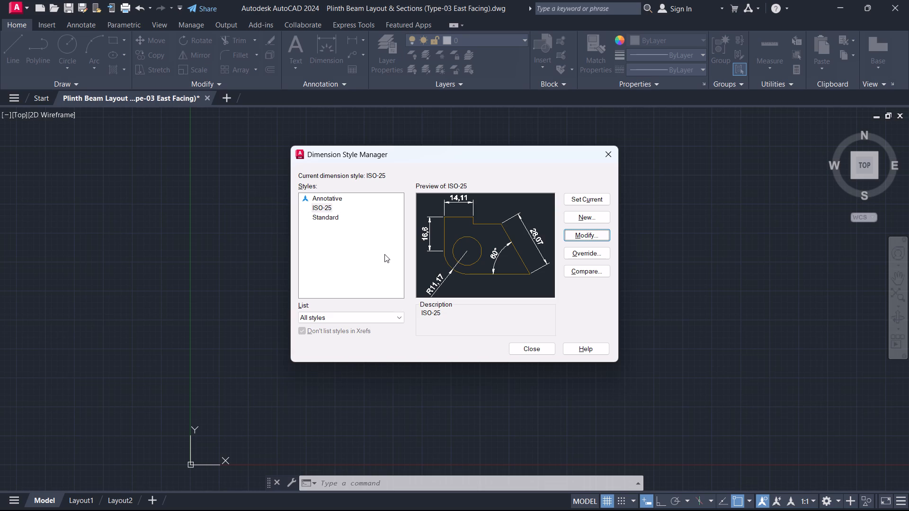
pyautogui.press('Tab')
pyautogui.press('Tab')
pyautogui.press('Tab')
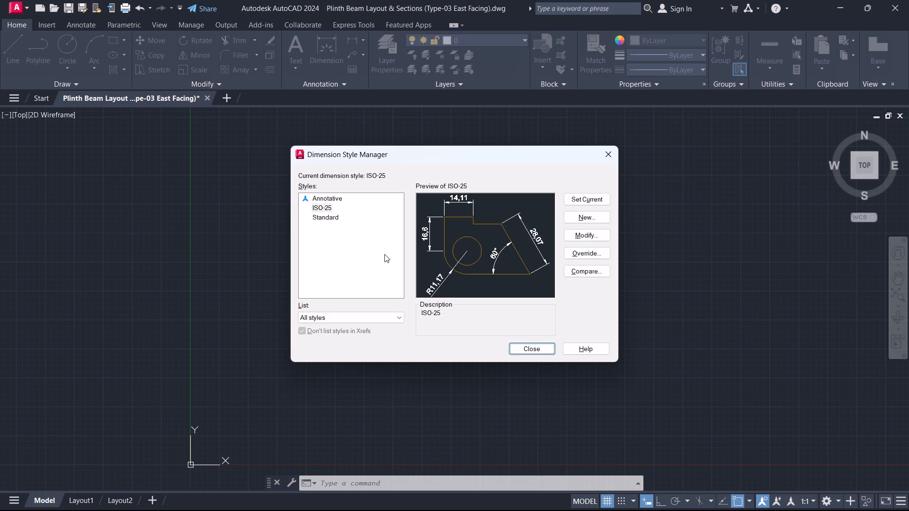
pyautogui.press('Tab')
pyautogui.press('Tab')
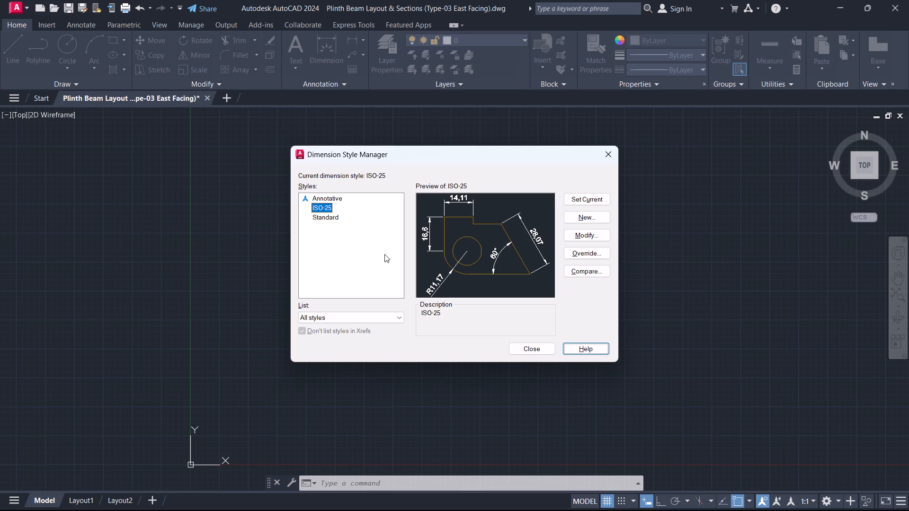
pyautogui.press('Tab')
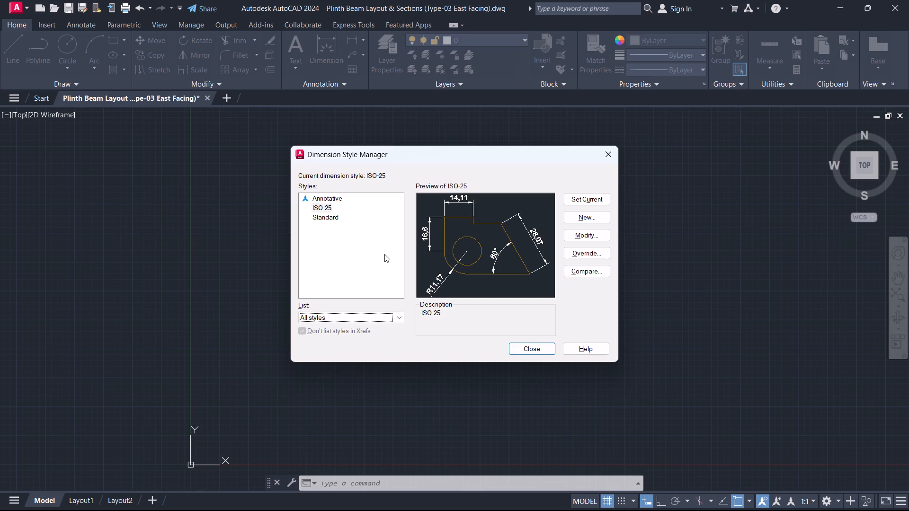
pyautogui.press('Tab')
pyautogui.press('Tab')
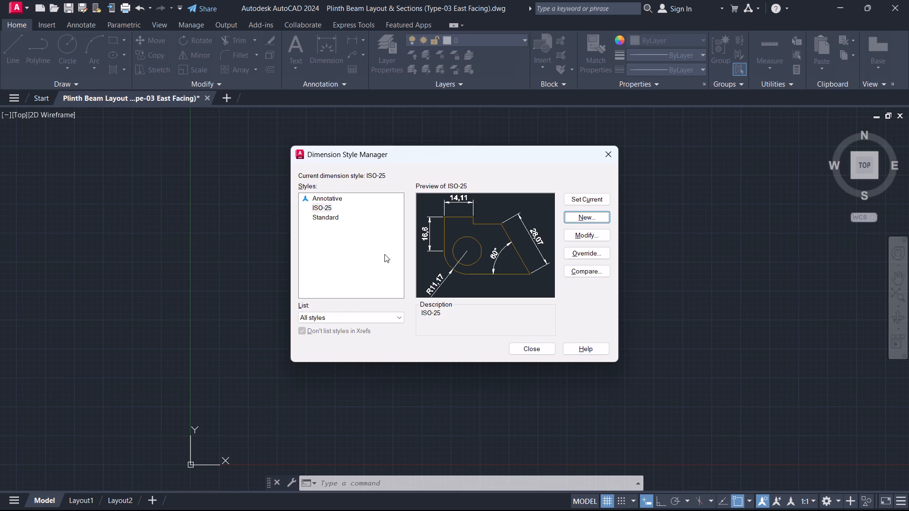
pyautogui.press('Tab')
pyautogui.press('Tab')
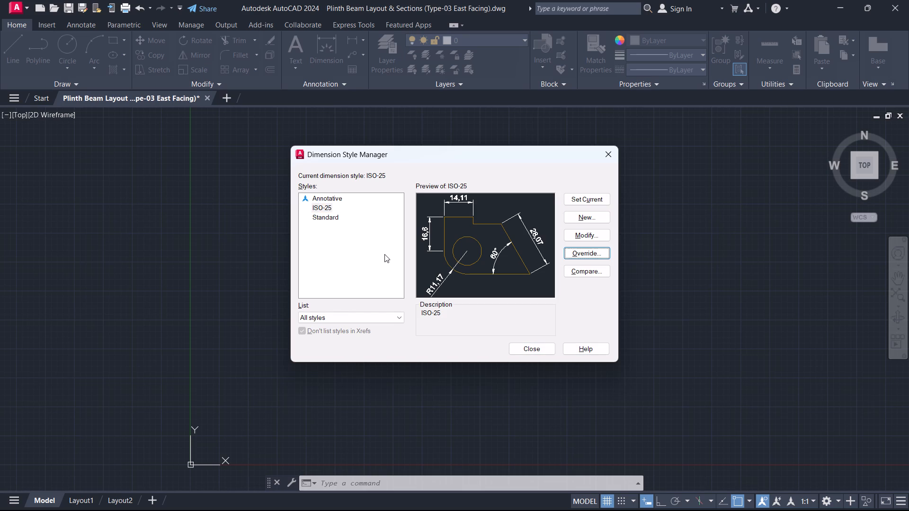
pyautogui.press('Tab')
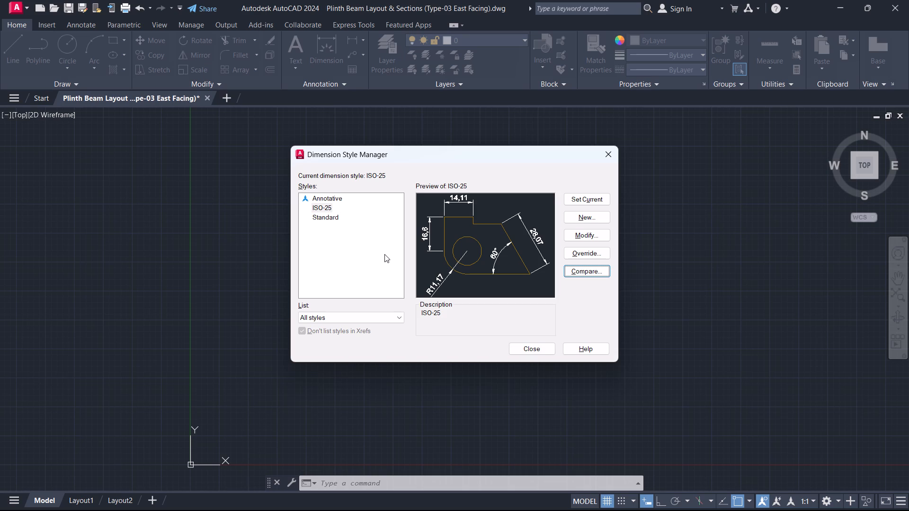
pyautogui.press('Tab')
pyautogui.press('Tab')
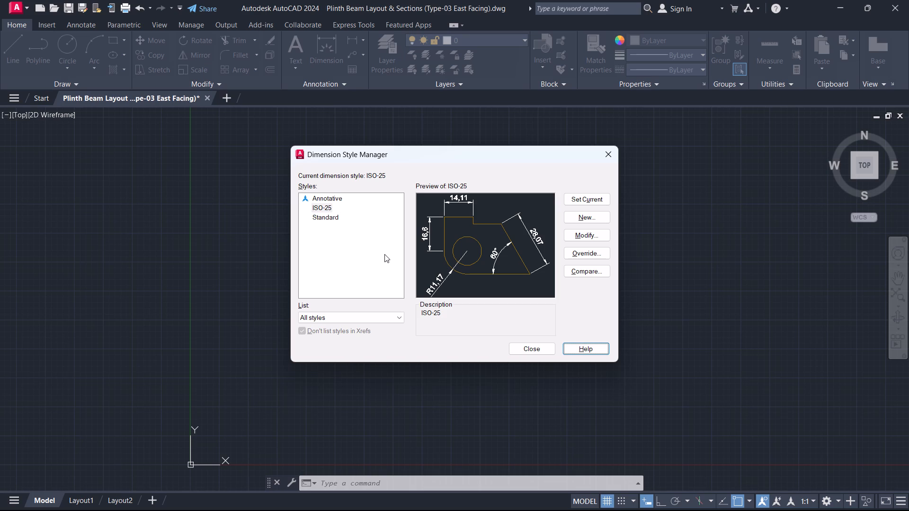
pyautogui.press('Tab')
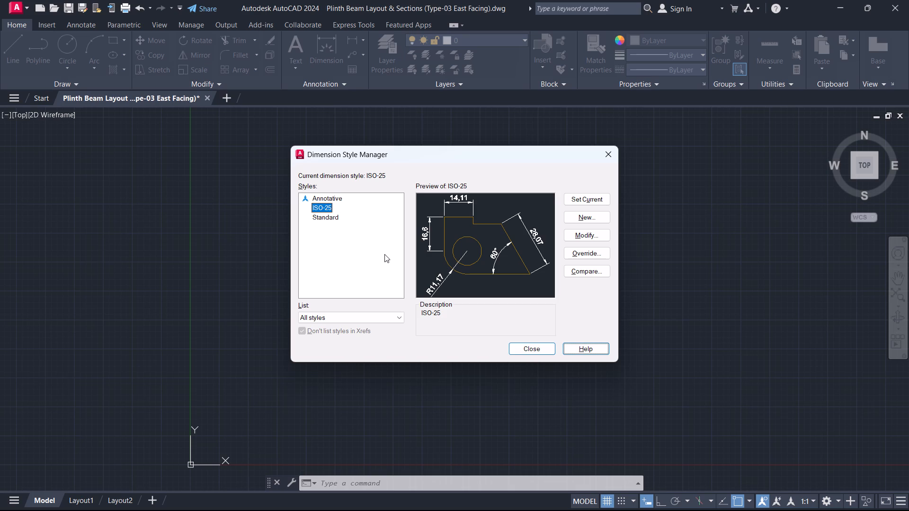
# Modify the ISO-25 dimension style to use an arrow size of 120.
pyautogui.click(579, 239)
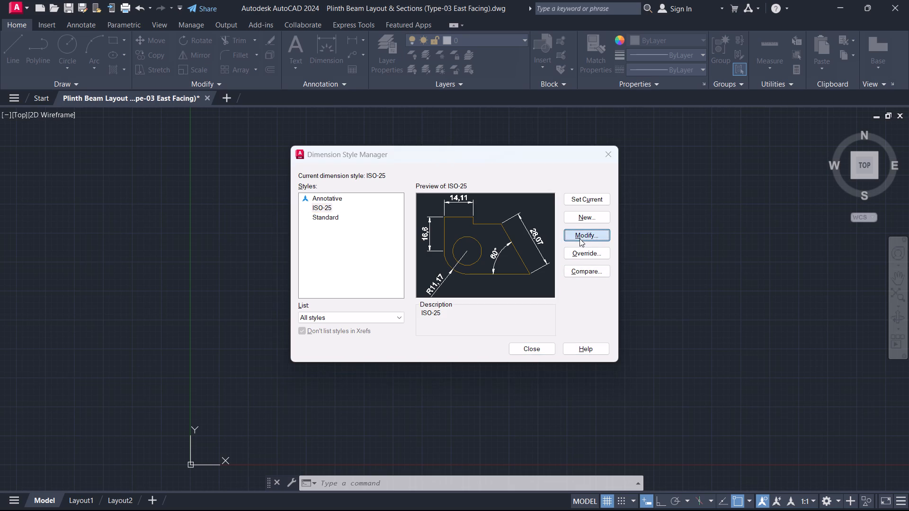
pyautogui.click(357, 111)
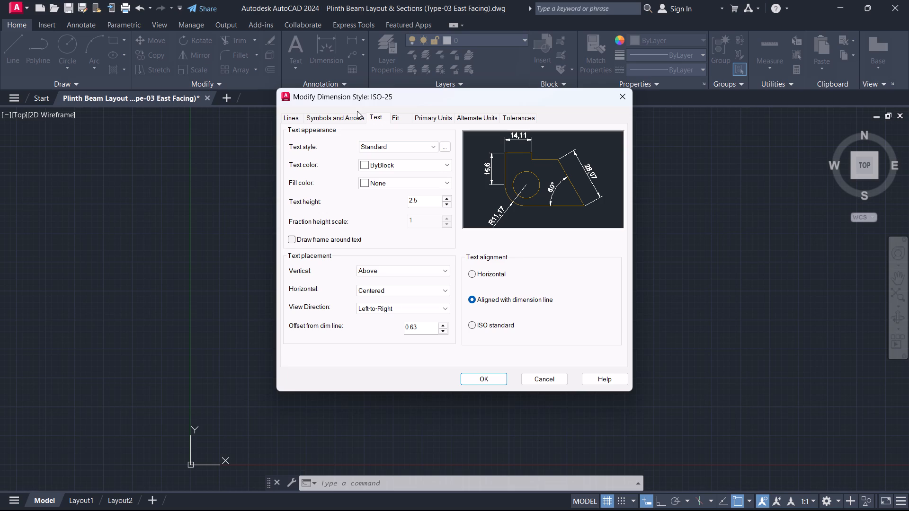
pyautogui.click(352, 113)
pyautogui.moveTo(308, 235); pyautogui.dragTo(301, 235)
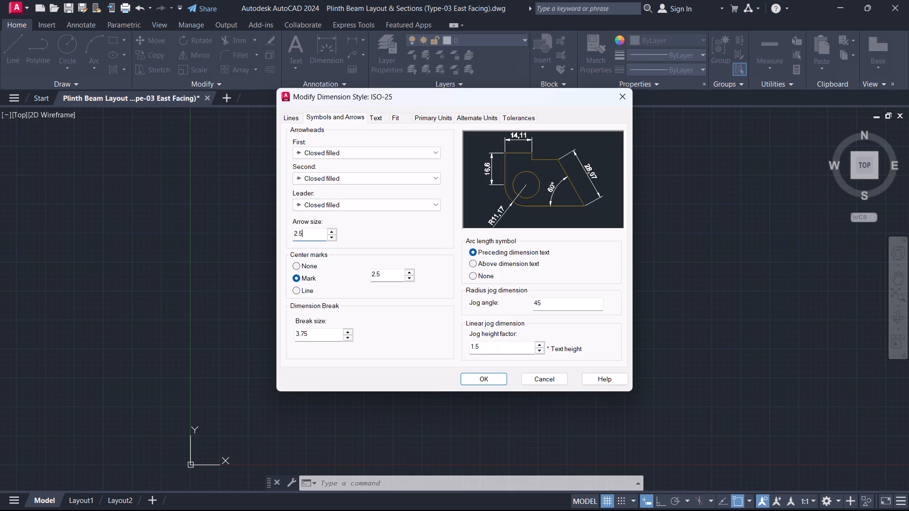
pyautogui.moveTo(301, 235); pyautogui.dragTo(234, 235)
pyautogui.write('120')
# Set the ISO-25 dimension text height to 120 and its text alignment to Horizontal.
pyautogui.click(375, 117)
pyautogui.moveTo(425, 204); pyautogui.dragTo(384, 202)
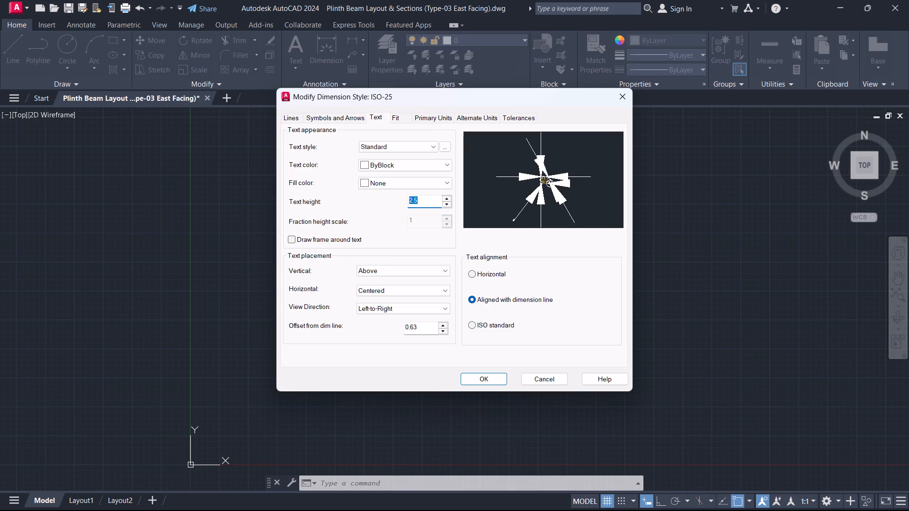
pyautogui.moveTo(384, 202); pyautogui.dragTo(380, 205)
pyautogui.write('120')
pyautogui.click(484, 278)
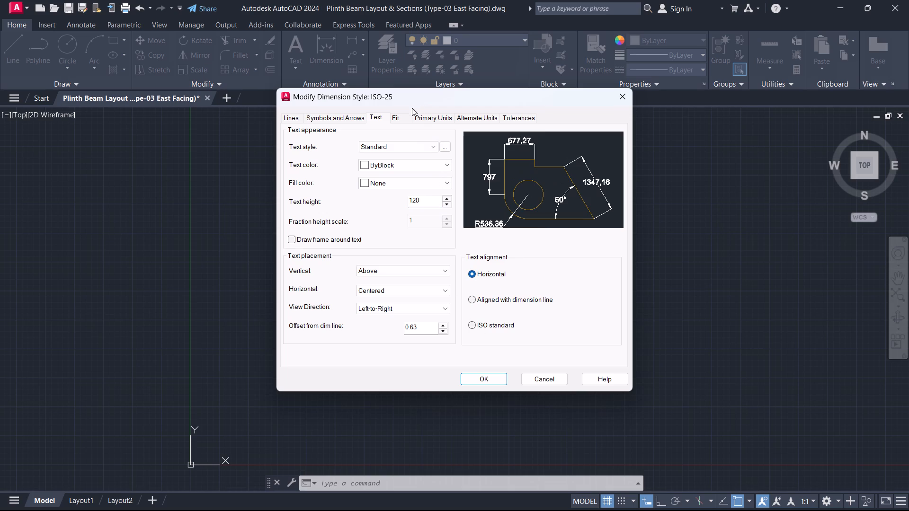
# Set the linear dimension precision of the primary units to 0 and finish modifying the ISO-25 dimension style.
pyautogui.click(432, 123)
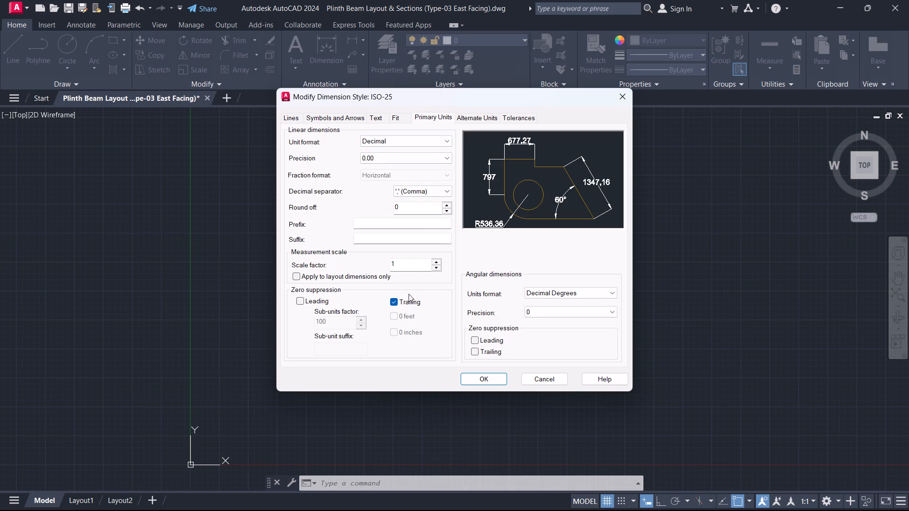
pyautogui.click(431, 156)
pyautogui.click(404, 167)
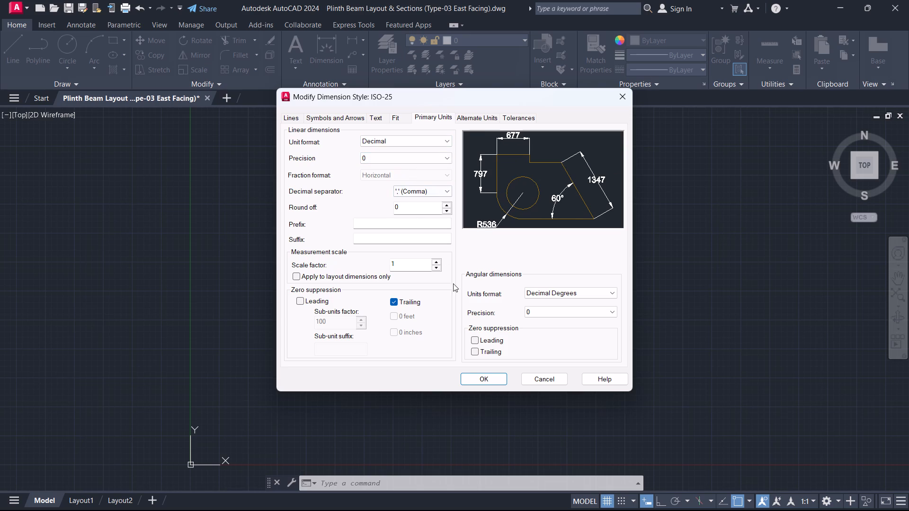
pyautogui.click(486, 382)
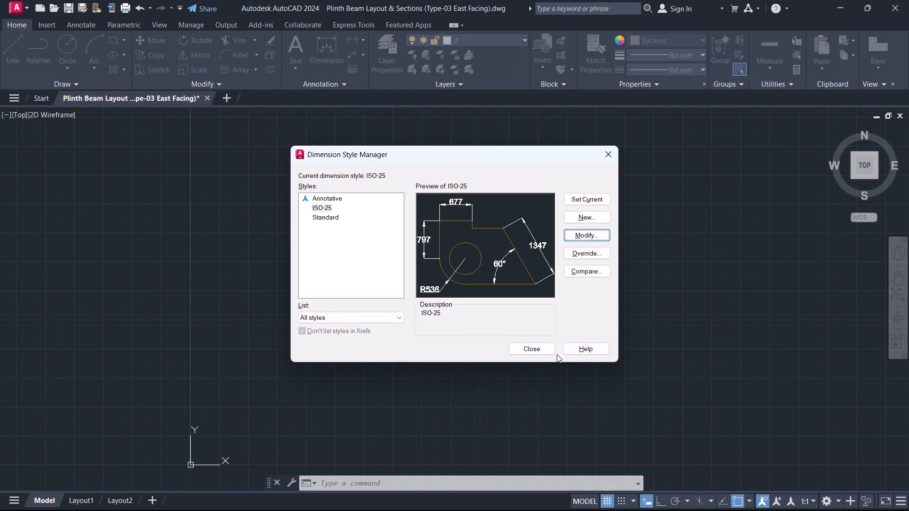
pyautogui.click(546, 351)
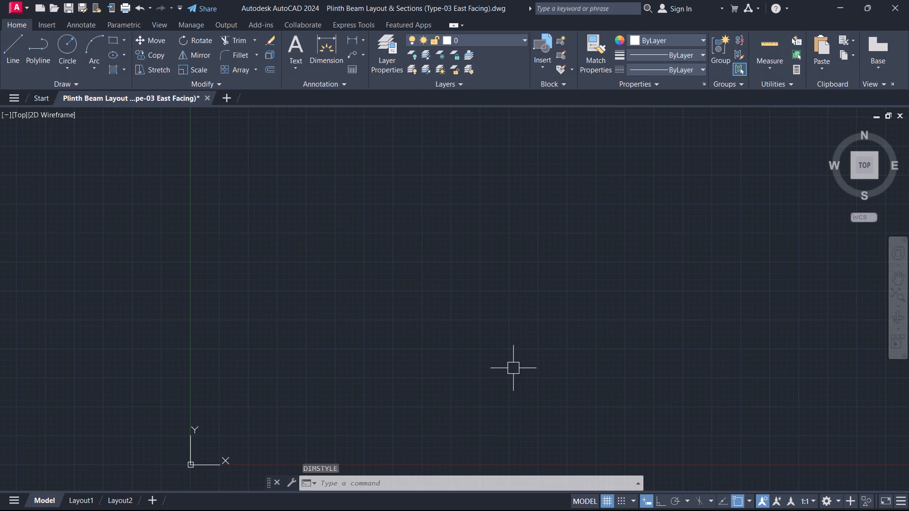
# Draw a vertical construction line through a free point to the right of the origin.
pyautogui.write('xl')
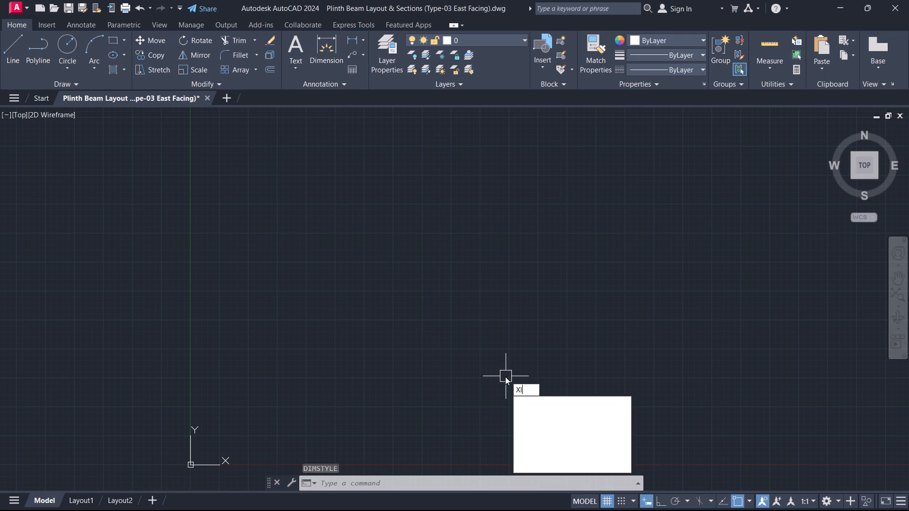
pyautogui.press('space')
pyautogui.write('v')
pyautogui.press('space')
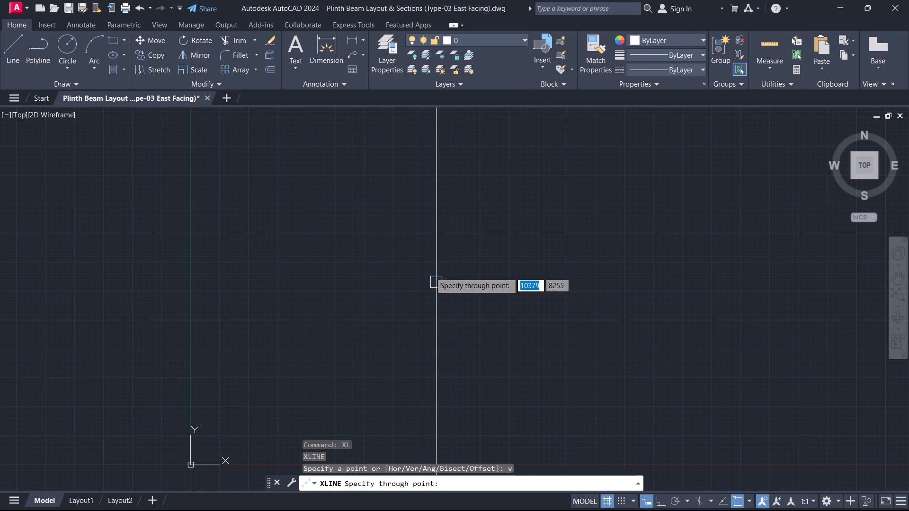
pyautogui.scroll(-2, 424, 273)
pyautogui.moveTo(403, 241); pyautogui.dragTo(377, 352, button='middle')
pyautogui.scroll(-1, 380, 352)
pyautogui.click(379, 305)
pyautogui.press('Escape')
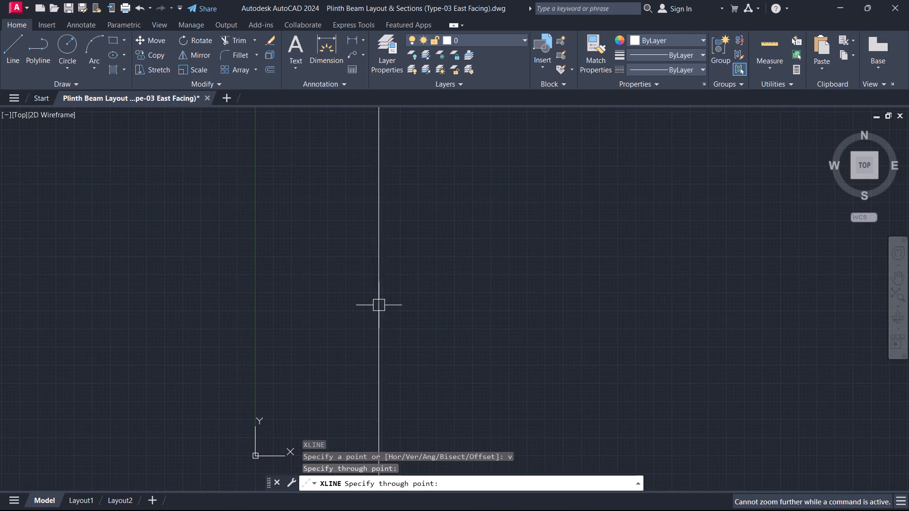
# Offset the vertical construction line 1875 mm to the right.
pyautogui.write('o')
pyautogui.press('space')
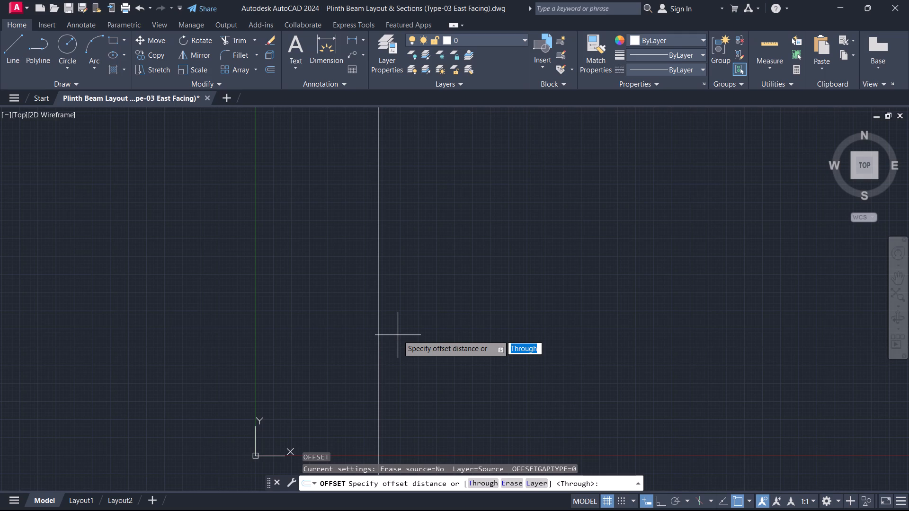
pyautogui.write('1875')
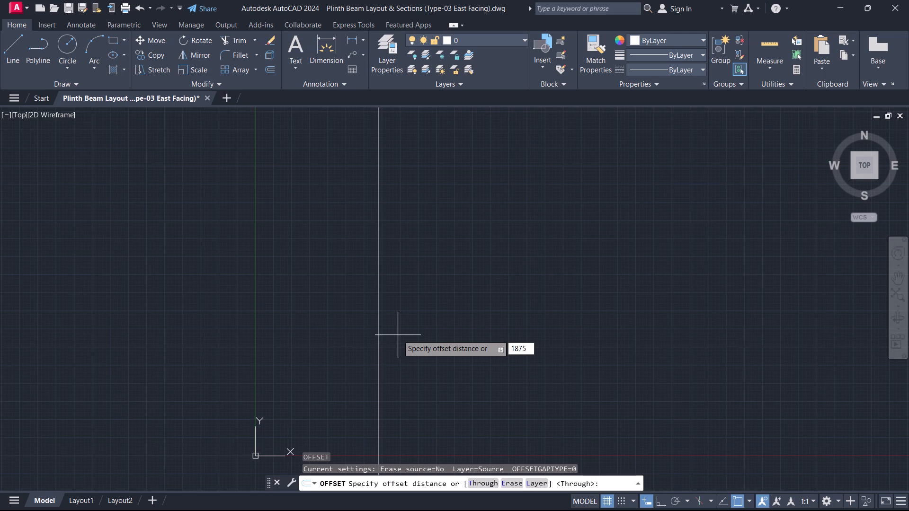
pyautogui.press('Return')
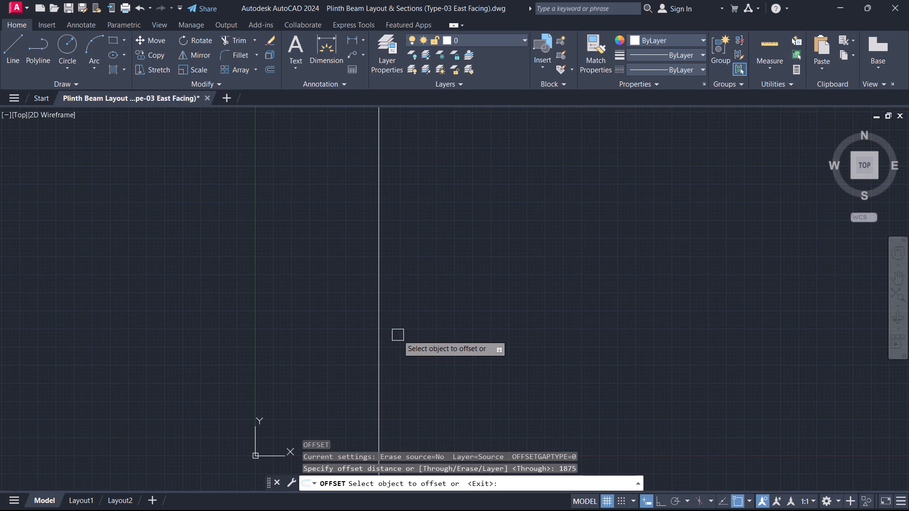
pyautogui.click(381, 333)
pyautogui.click(421, 334)
pyautogui.press('Escape')
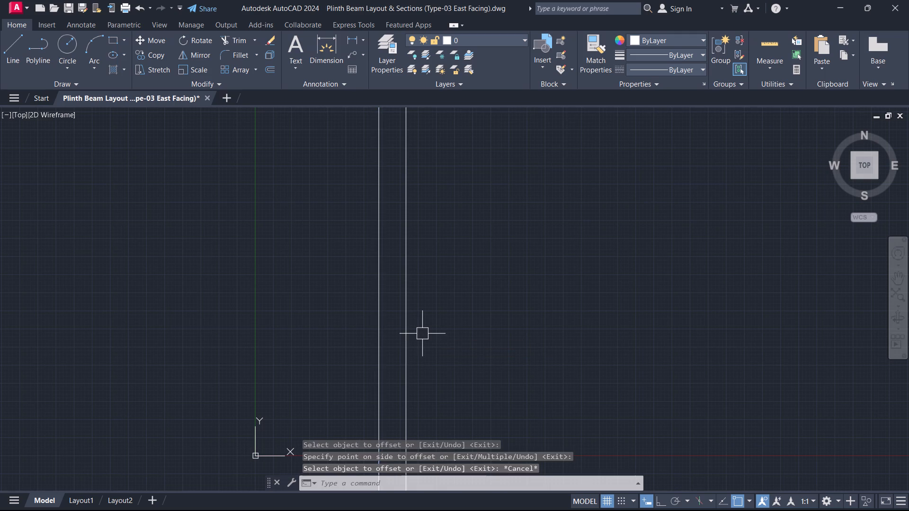
# Offset the rightmost of the two vertical construction lines 1600 mm to the right.
pyautogui.write('o 1')
pyautogui.press('6')
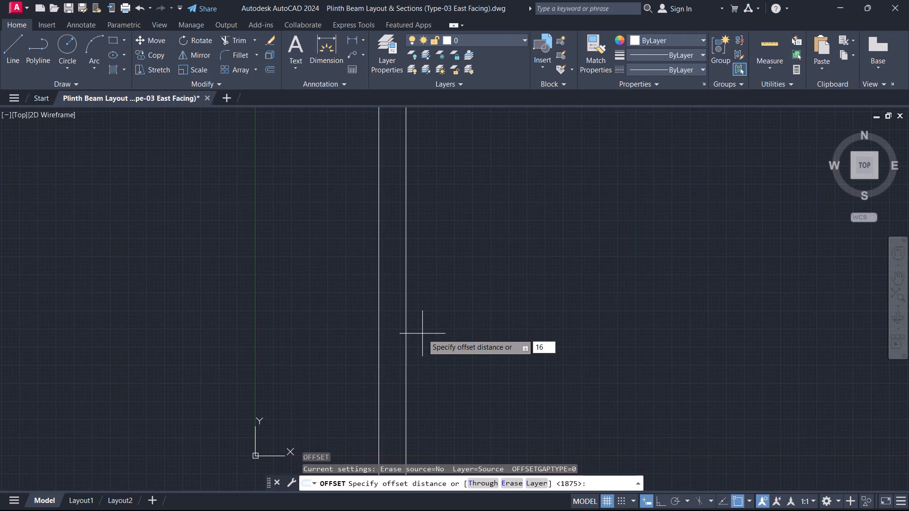
pyautogui.write('00')
pyautogui.press('space')
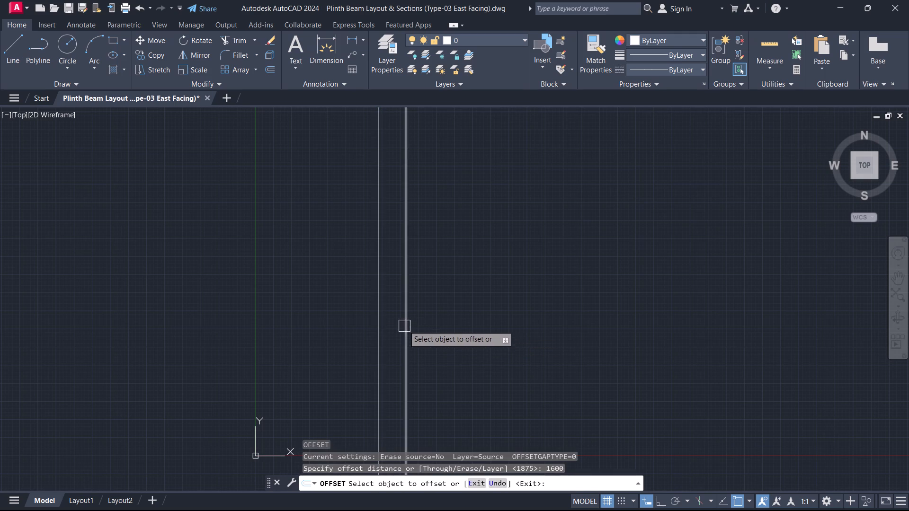
pyautogui.click(403, 325)
pyautogui.click(481, 339)
pyautogui.press('Escape')
# Offset the rightmost of the three vertical construction lines 1710 mm to the right.
pyautogui.write('o 1710')
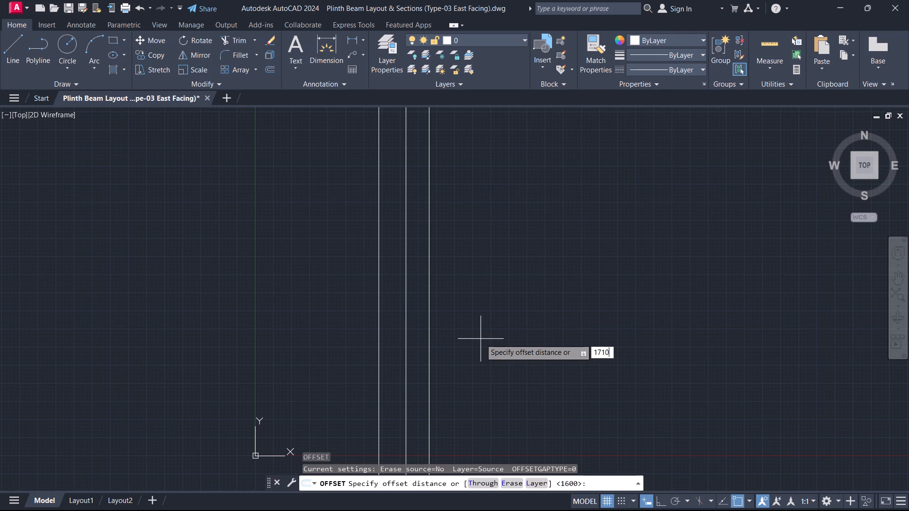
pyautogui.press('Return')
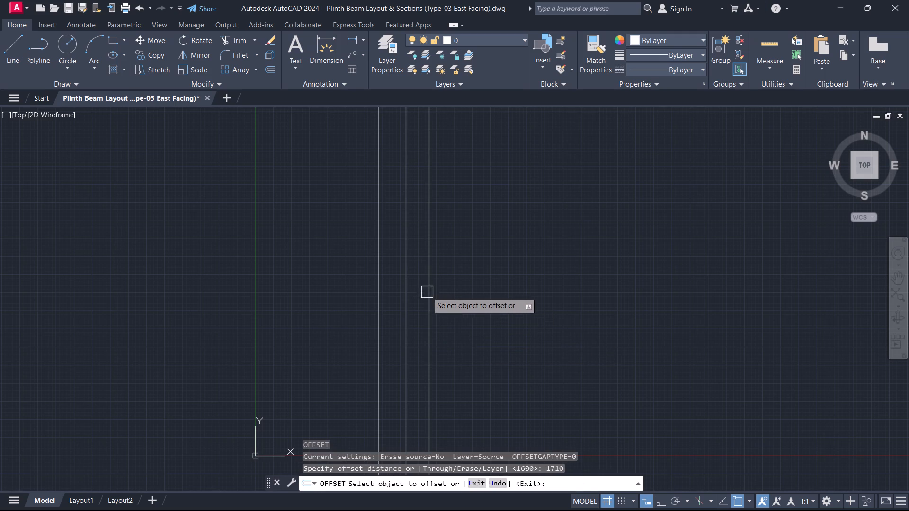
pyautogui.click(427, 292)
pyautogui.click(455, 302)
pyautogui.press('Escape')
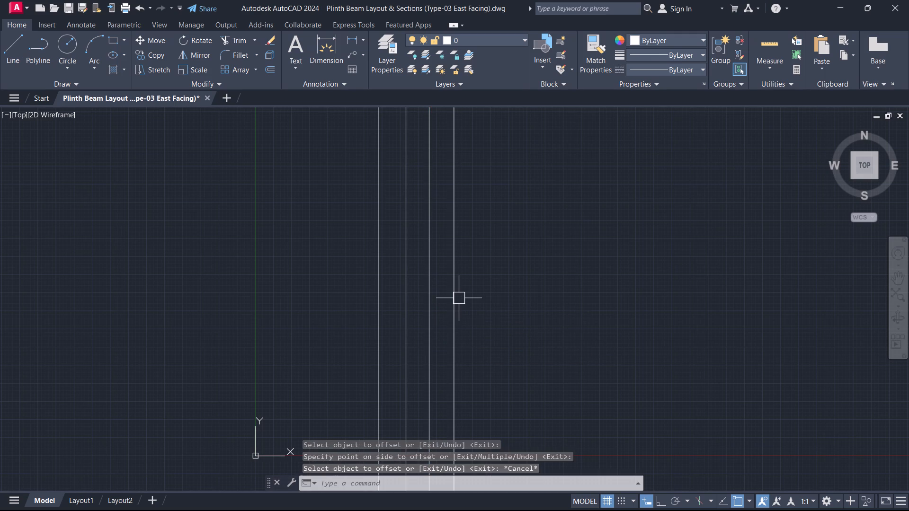
# Offset the rightmost of the four vertical construction lines 140 mm to the right.
pyautogui.write('o 140')
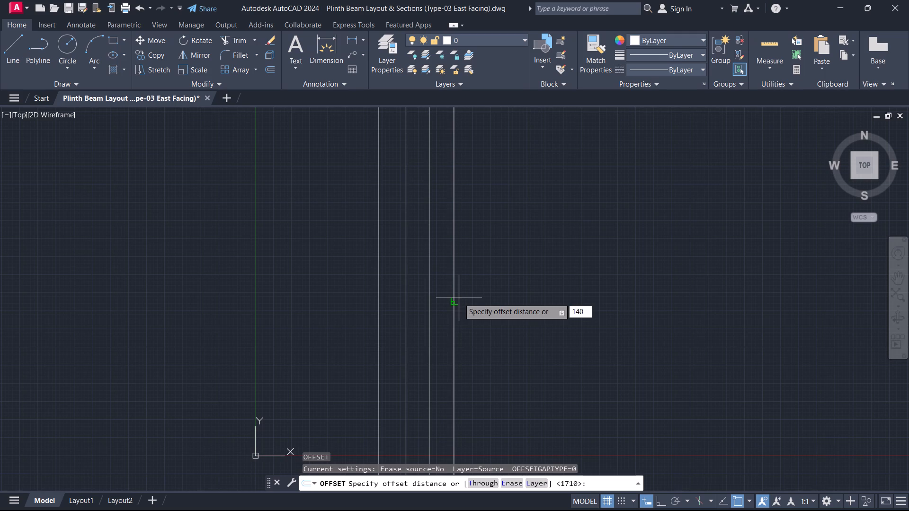
pyautogui.press('Return')
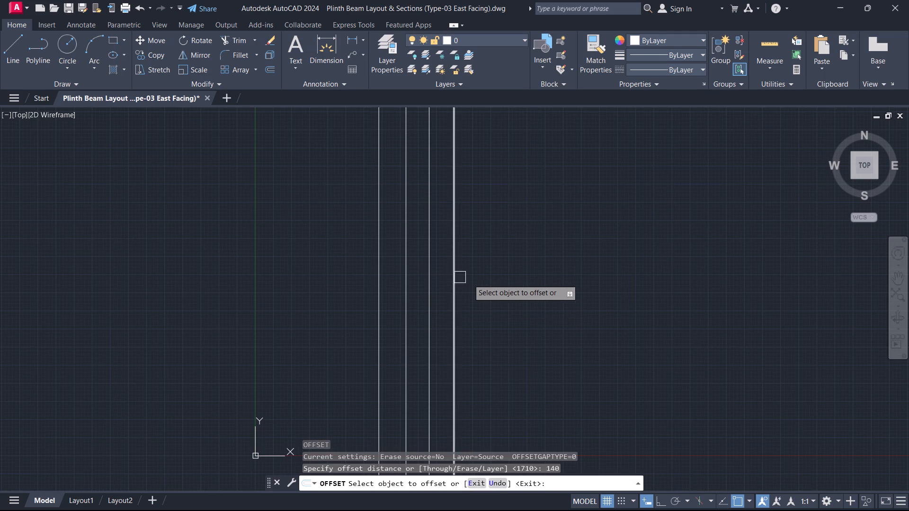
pyautogui.click(453, 274)
pyautogui.click(486, 283)
pyautogui.press('Escape')
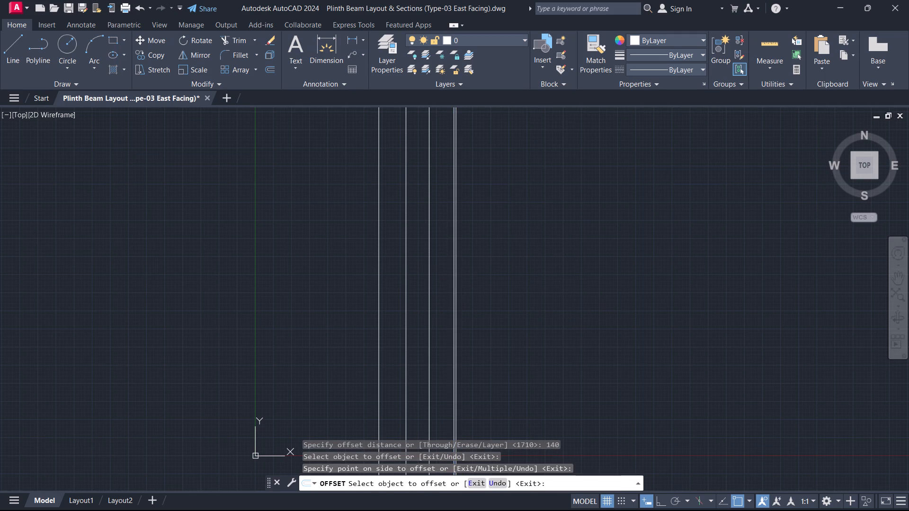
# Offset the right line of the closely spaced vertical pair 1715 mm to the right.
pyautogui.write('o')
pyautogui.press('space')
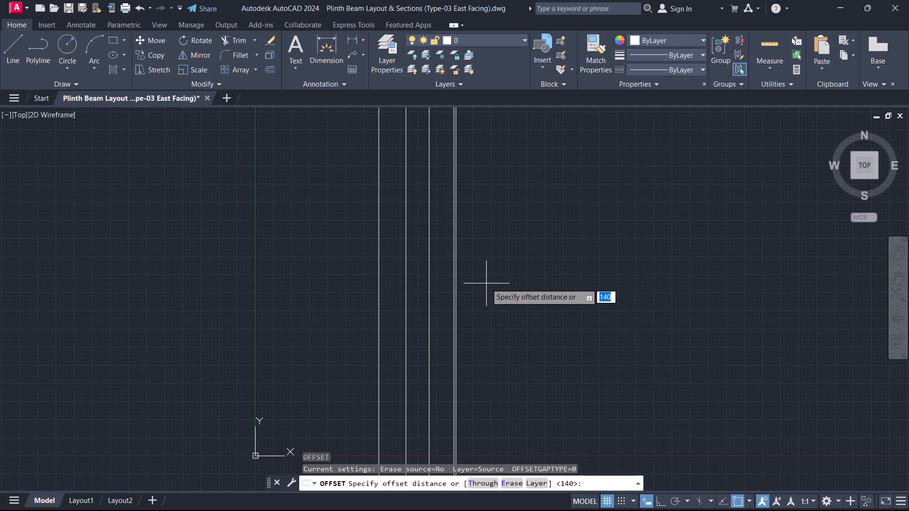
pyautogui.write('1715')
pyautogui.press('Return')
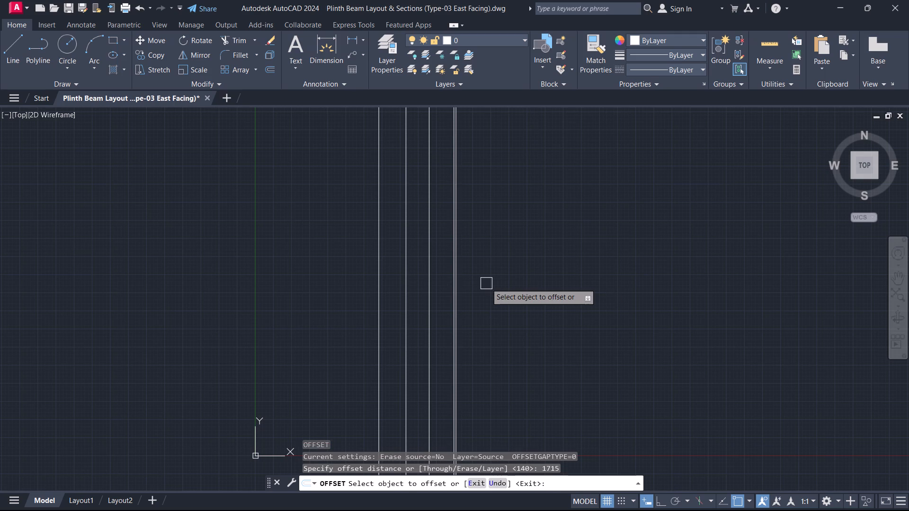
pyautogui.scroll(5, 456, 315)
pyautogui.click(447, 312)
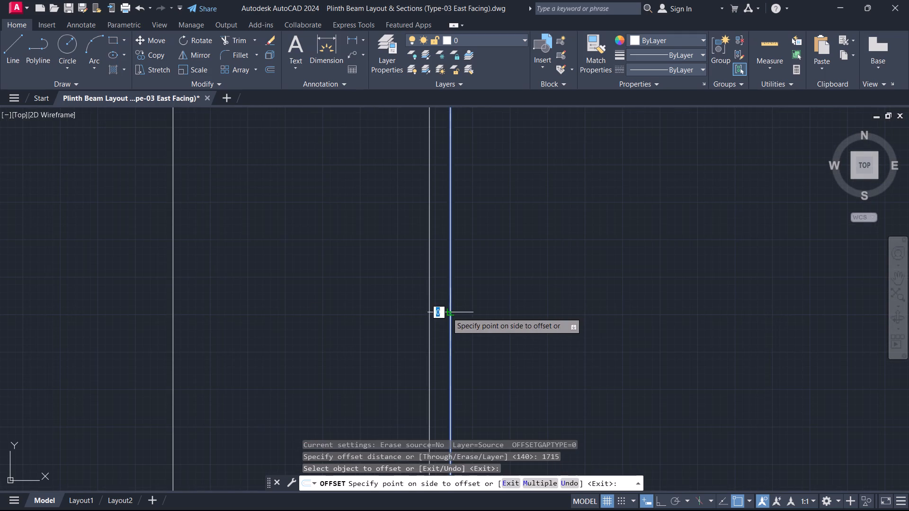
pyautogui.click(481, 307)
pyautogui.press('Escape')
# Offset the rightmost of the six vertical construction lines 115 mm to the right.
pyautogui.scroll(-4, 565, 288)
pyautogui.moveTo(563, 285); pyautogui.dragTo(378, 298, button='middle')
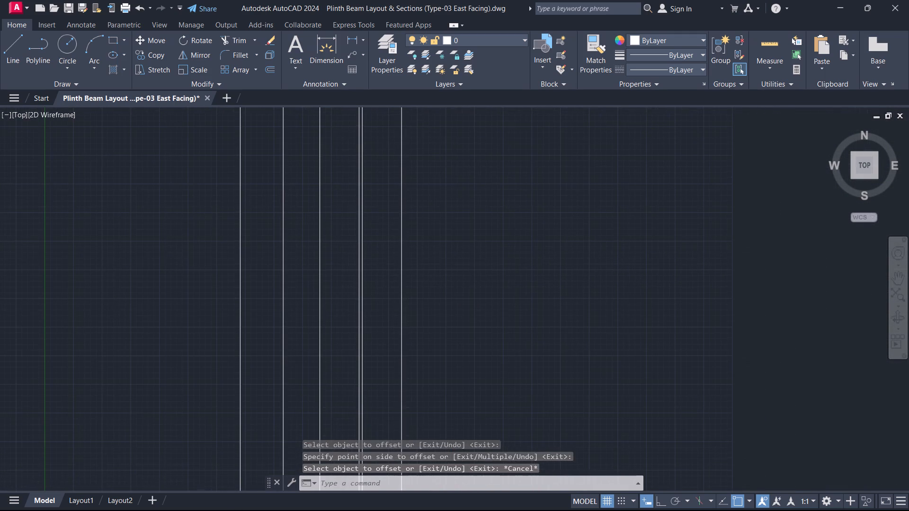
pyautogui.write('o')
pyautogui.press('space')
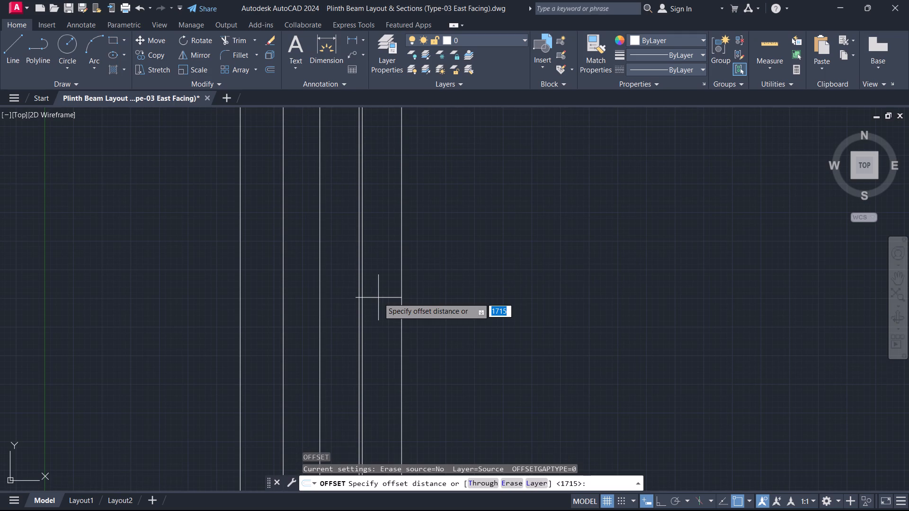
pyautogui.write('115')
pyautogui.press('Return')
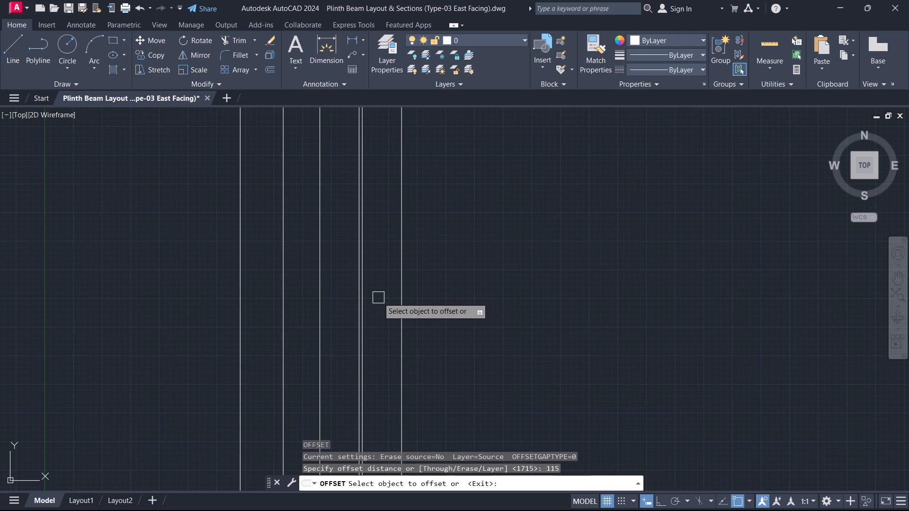
pyautogui.click(406, 314)
pyautogui.click(468, 309)
pyautogui.press('Escape')
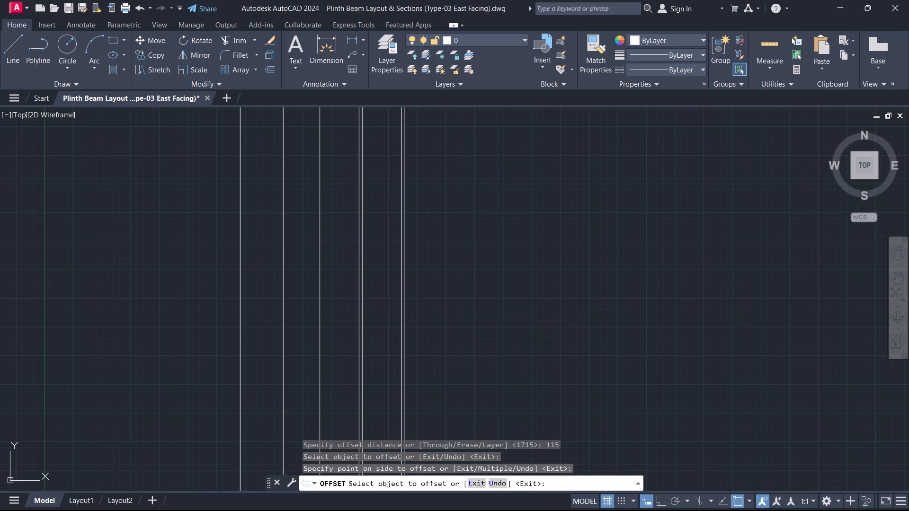
# Offset the rightmost of the seven vertical construction lines 105 mm to the right.
pyautogui.press('o')
pyautogui.press('space')
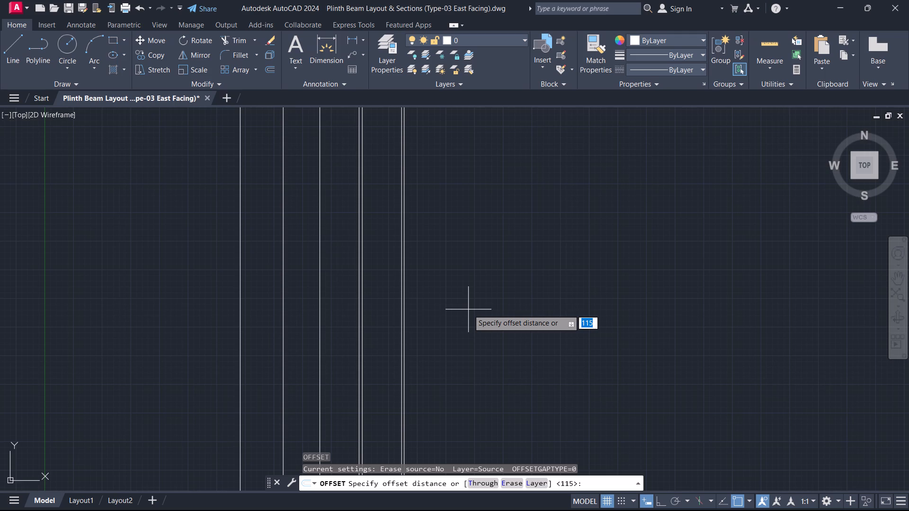
pyautogui.write('105')
pyautogui.press('Return')
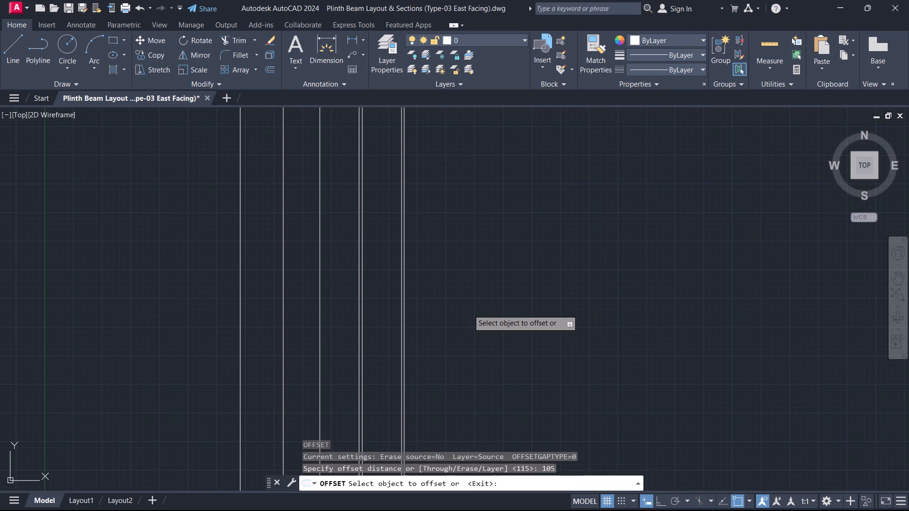
pyautogui.scroll(4, 468, 309)
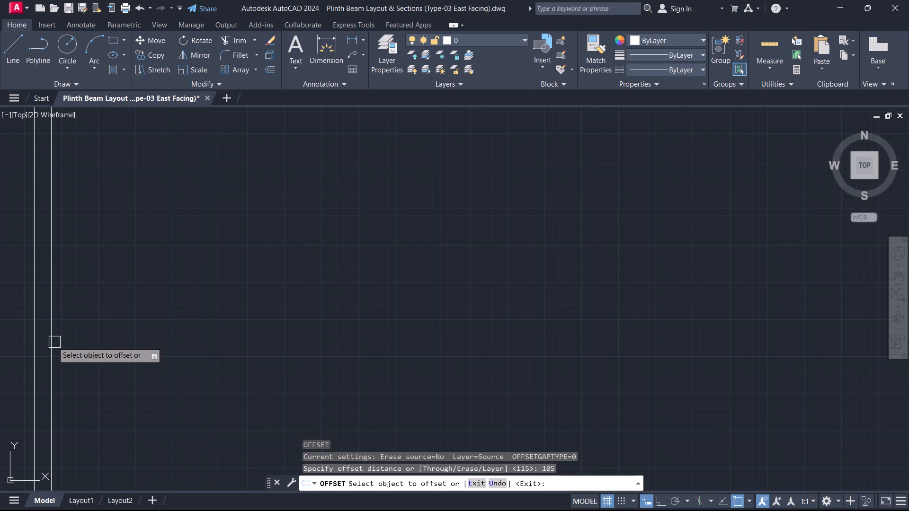
pyautogui.click(53, 342)
pyautogui.click(86, 343)
pyautogui.press('Escape')
# Offset the rightmost of the three closely spaced vertical lines 2120 mm to the right.
pyautogui.write('o')
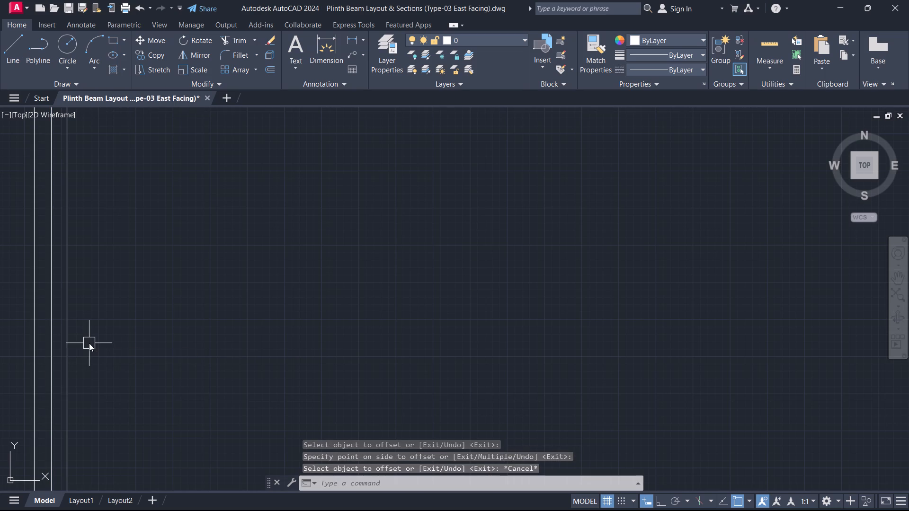
pyautogui.press('space')
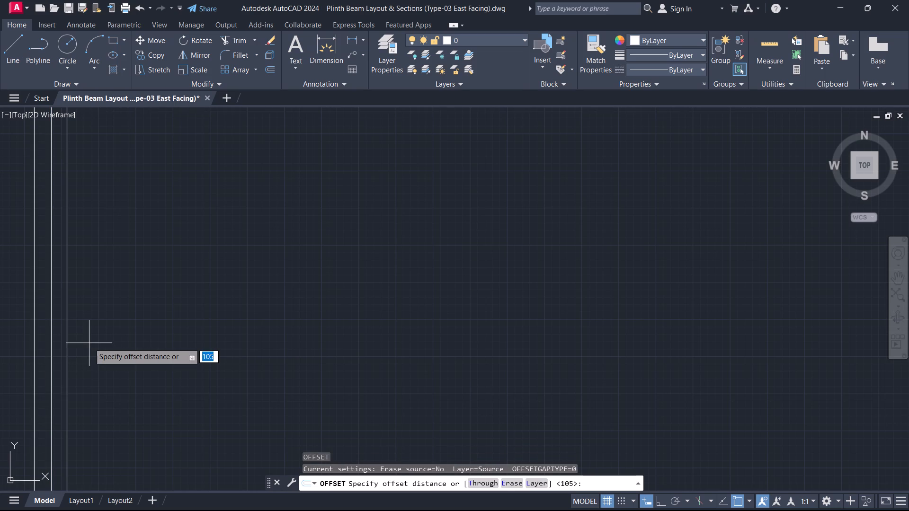
pyautogui.write('21')
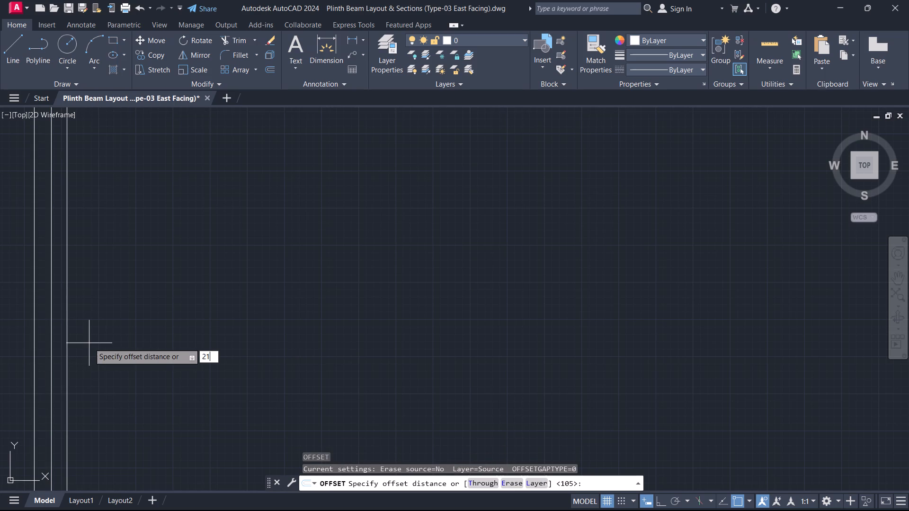
pyautogui.write('20')
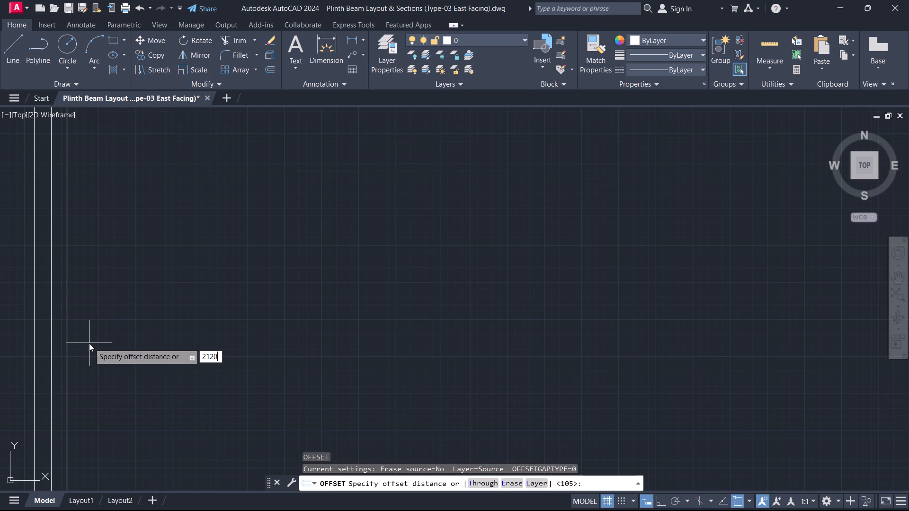
pyautogui.press('Return')
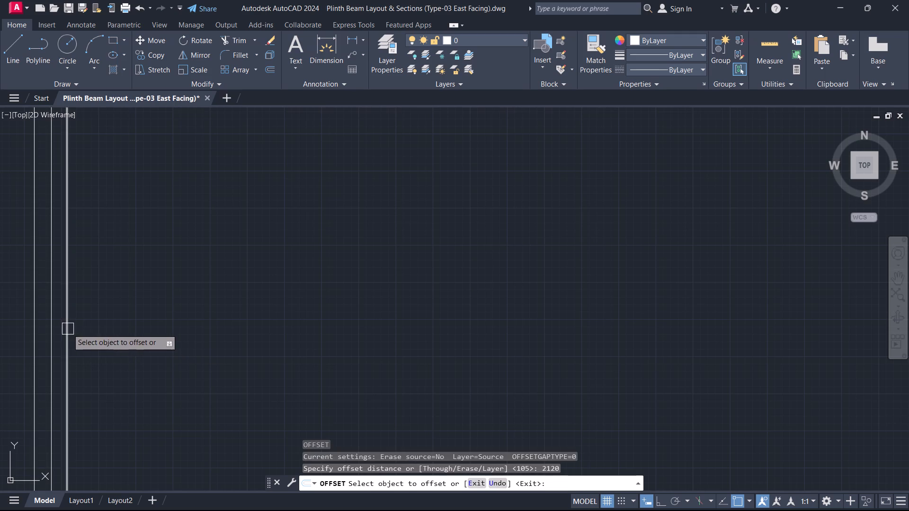
pyautogui.click(66, 329)
pyautogui.click(81, 336)
pyautogui.press('Escape')
# Offset the rightmost of the nine vertical construction lines 815 mm to the right.
pyautogui.write('o')
pyautogui.press('space')
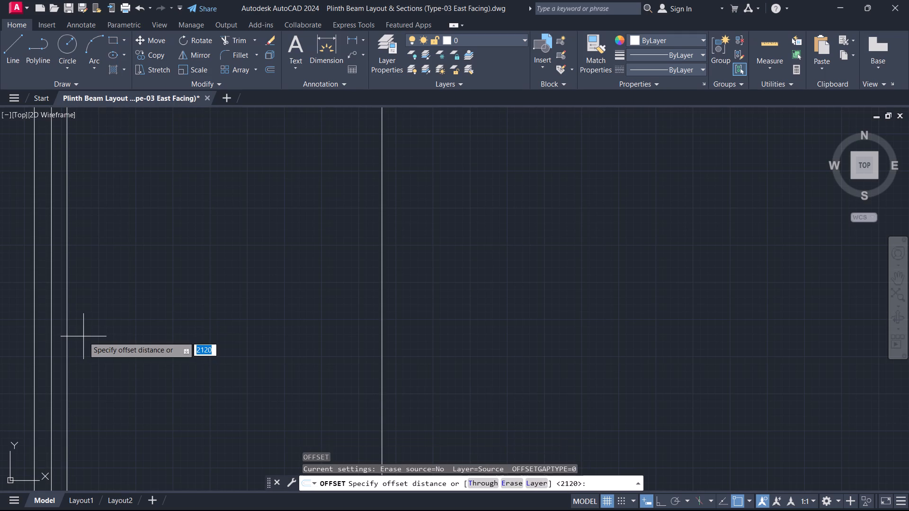
pyautogui.write('815')
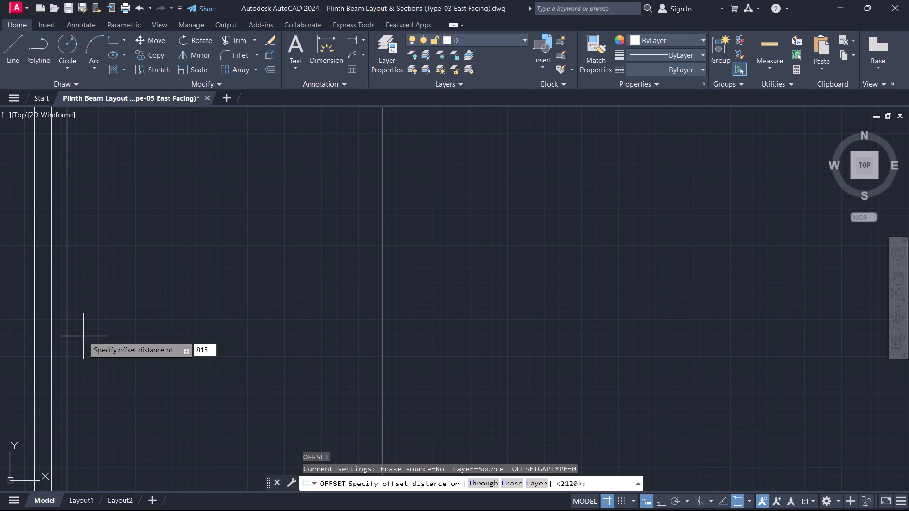
pyautogui.press('Return')
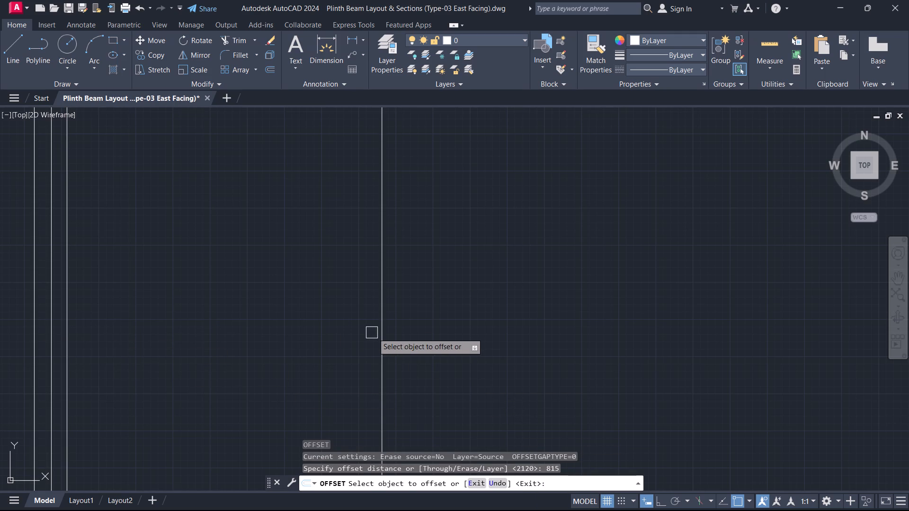
pyautogui.click(383, 335)
pyautogui.click(480, 304)
pyautogui.press('Escape')
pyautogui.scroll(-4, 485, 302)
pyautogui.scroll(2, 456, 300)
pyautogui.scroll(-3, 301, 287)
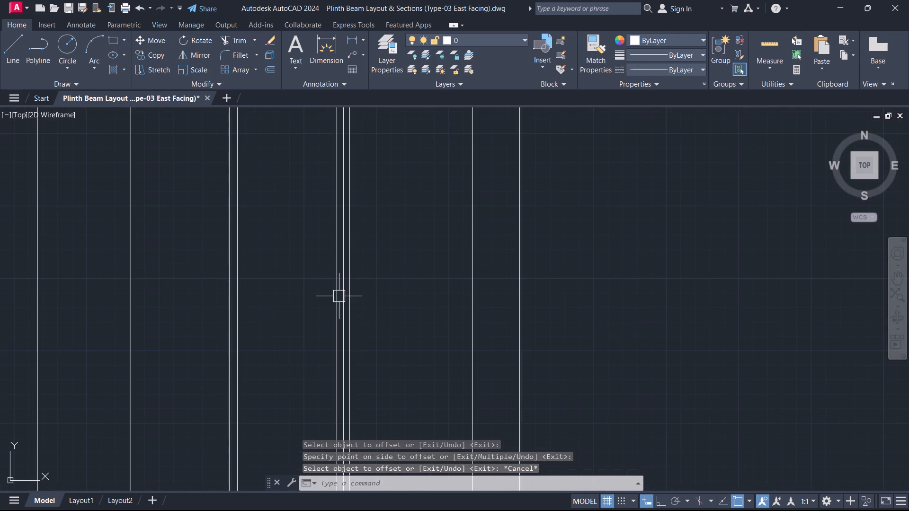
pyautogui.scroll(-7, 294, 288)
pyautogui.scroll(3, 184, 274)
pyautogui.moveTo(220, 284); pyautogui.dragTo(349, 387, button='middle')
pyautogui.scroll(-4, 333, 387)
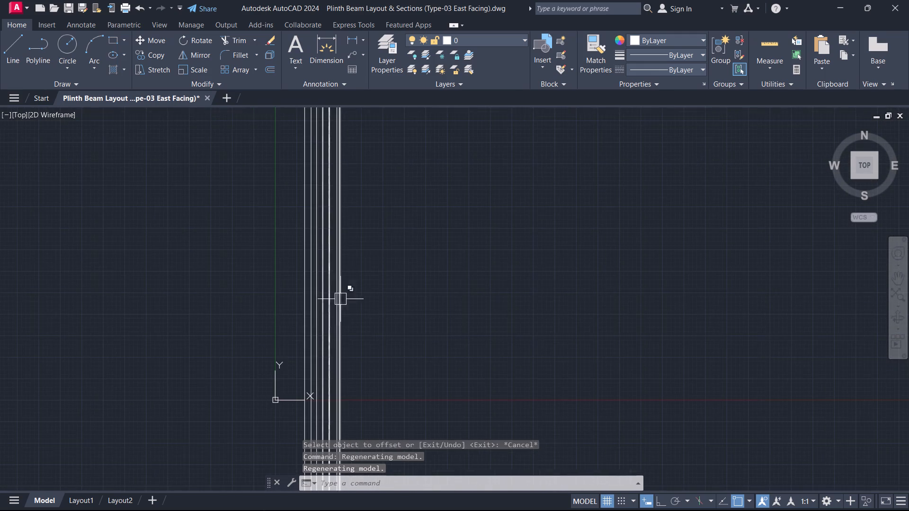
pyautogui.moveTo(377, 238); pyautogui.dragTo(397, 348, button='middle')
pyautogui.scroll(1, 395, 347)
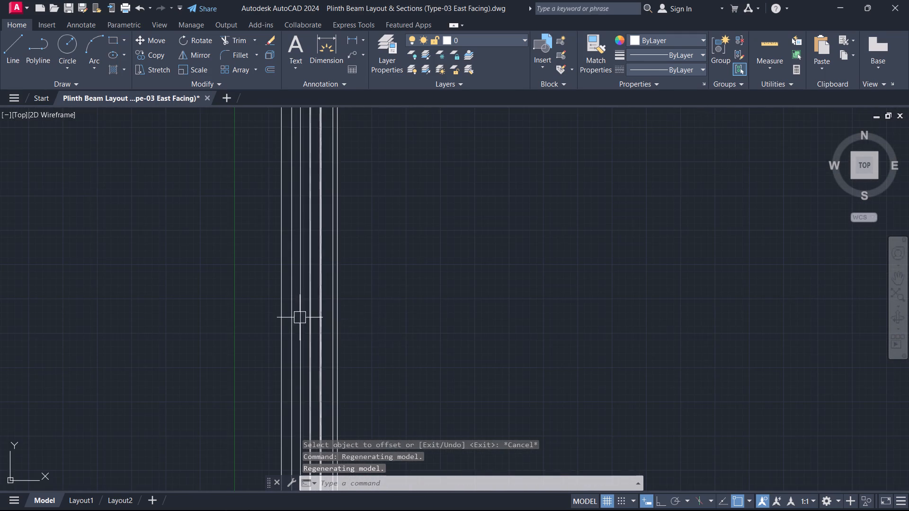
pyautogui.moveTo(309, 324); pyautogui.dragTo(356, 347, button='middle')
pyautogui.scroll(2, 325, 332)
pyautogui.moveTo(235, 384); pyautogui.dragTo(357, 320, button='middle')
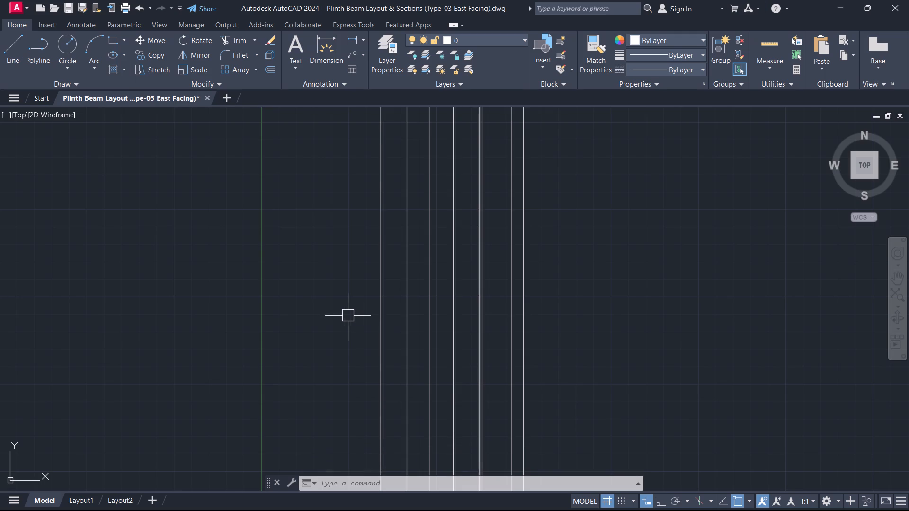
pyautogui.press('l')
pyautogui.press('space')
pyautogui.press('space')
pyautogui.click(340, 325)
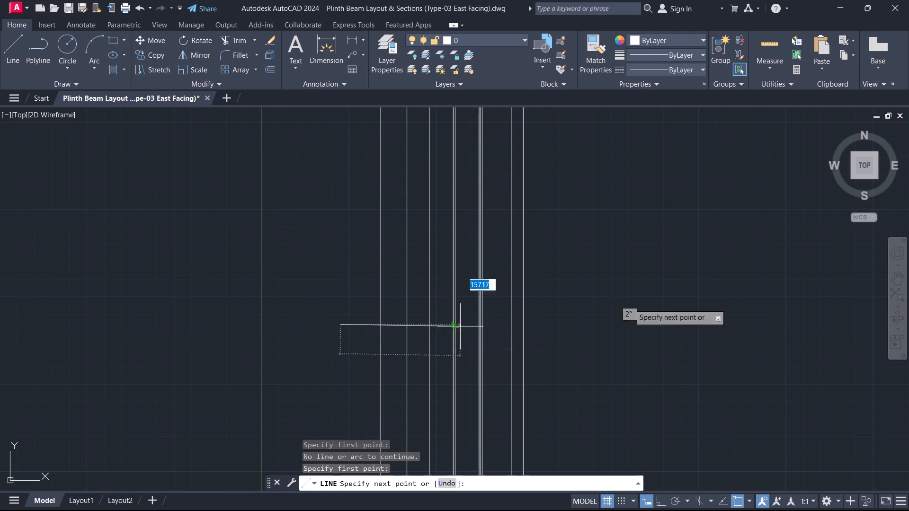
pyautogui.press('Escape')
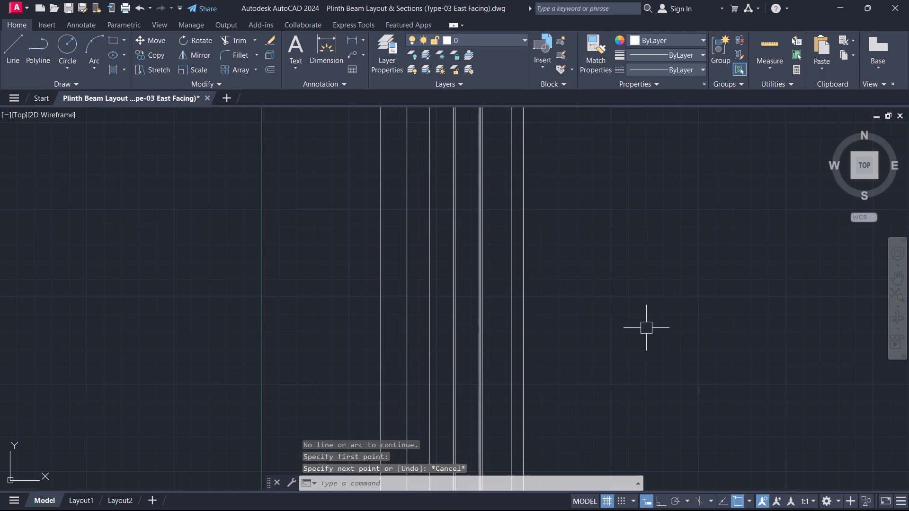
# Draw a horizontal construction line across the vertical grid lines, through a free point just left of the first one.
pyautogui.press('x')
pyautogui.write('l')
pyautogui.press('space')
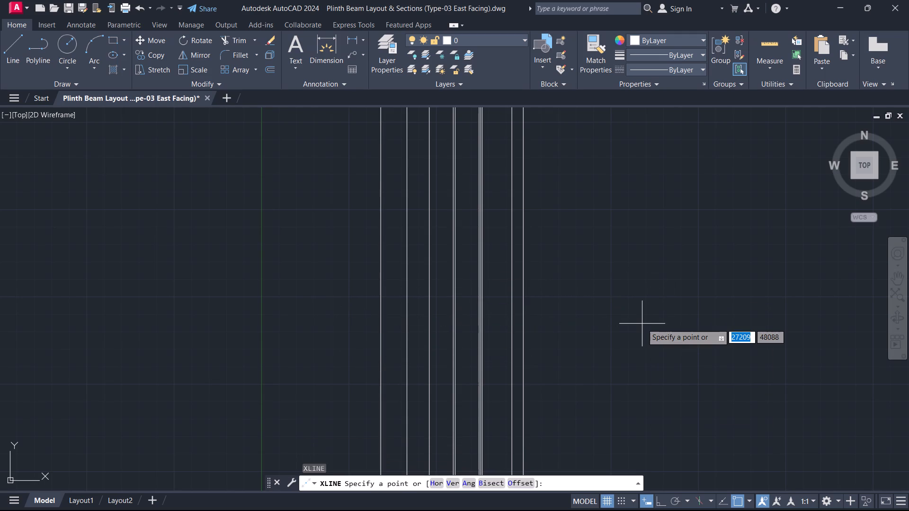
pyautogui.press('h')
pyautogui.press('space')
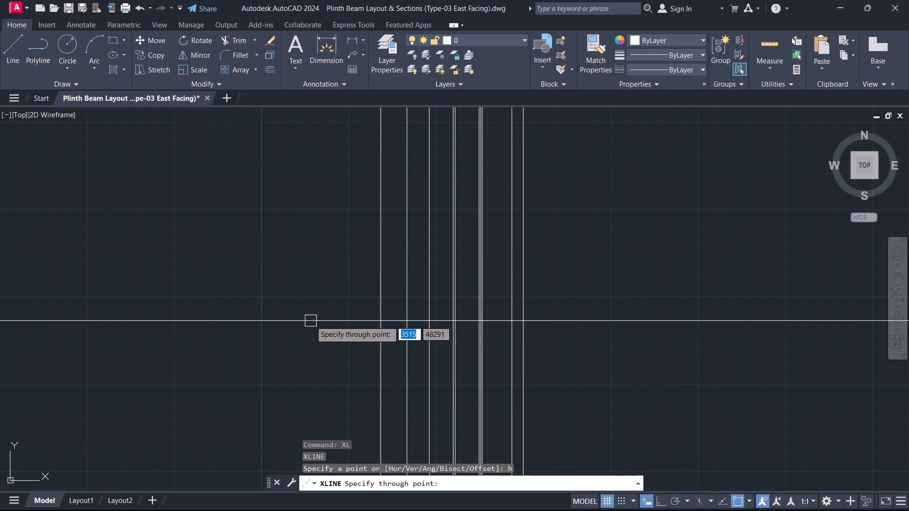
pyautogui.click(356, 310)
pyautogui.press('Escape')
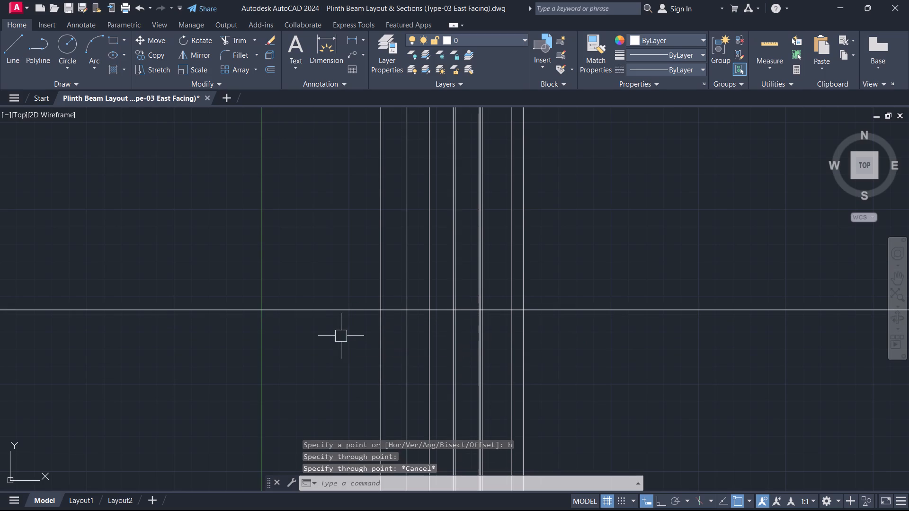
# Offset the horizontal construction line 2410 mm downward.
pyautogui.write('o')
pyautogui.press('space')
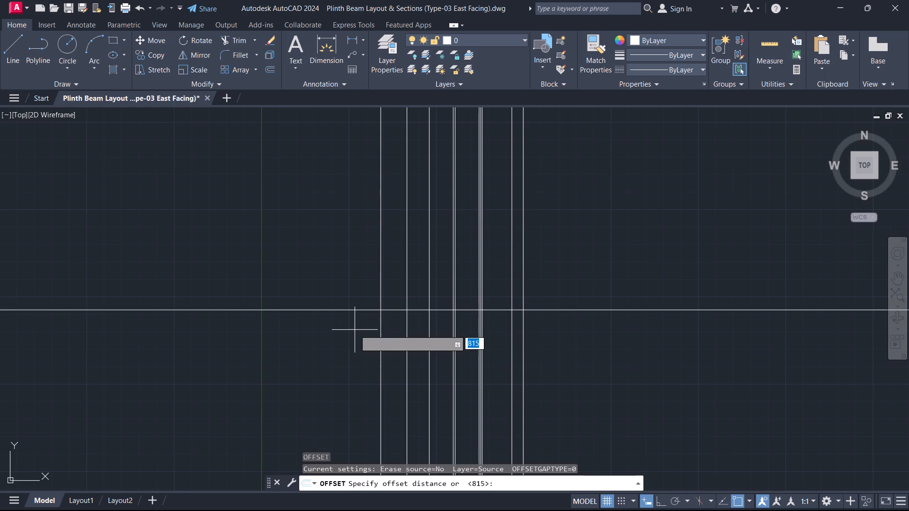
pyautogui.write('2410')
pyautogui.press('Return')
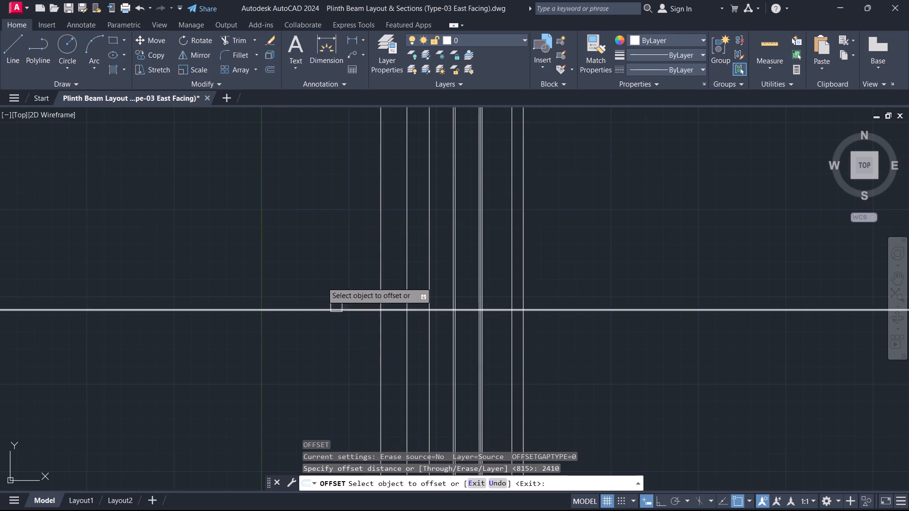
pyautogui.click(317, 312)
pyautogui.click(316, 393)
pyautogui.press('Escape')
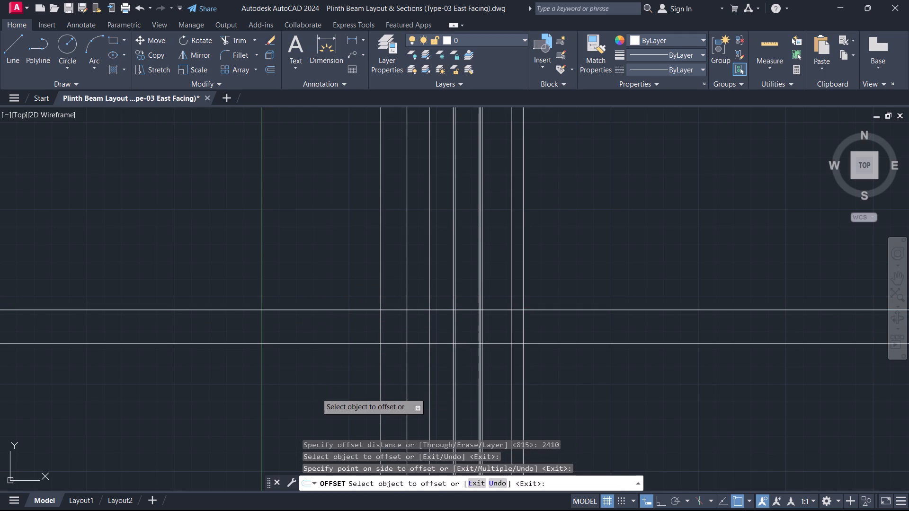
# Offset the lower of the two horizontal construction lines 1375 mm downward.
pyautogui.write('o')
pyautogui.press('space')
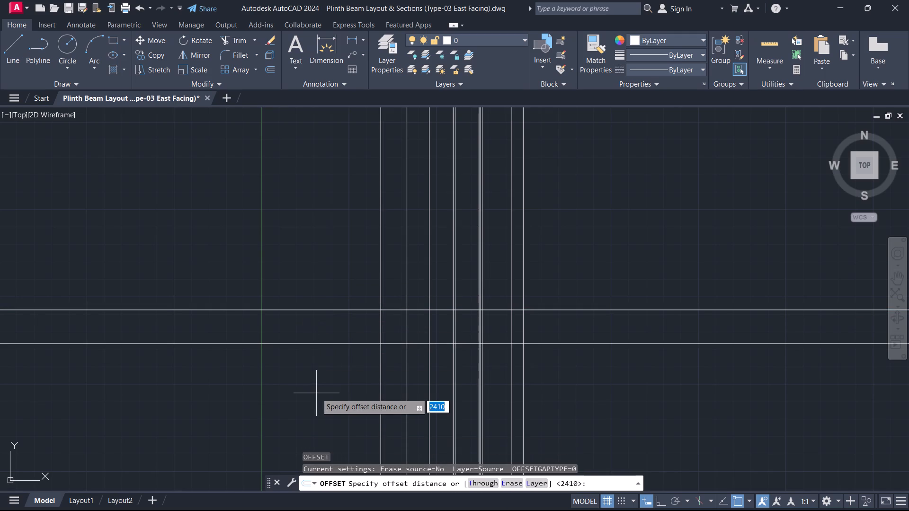
pyautogui.write('13')
pyautogui.write('75')
pyautogui.press('space')
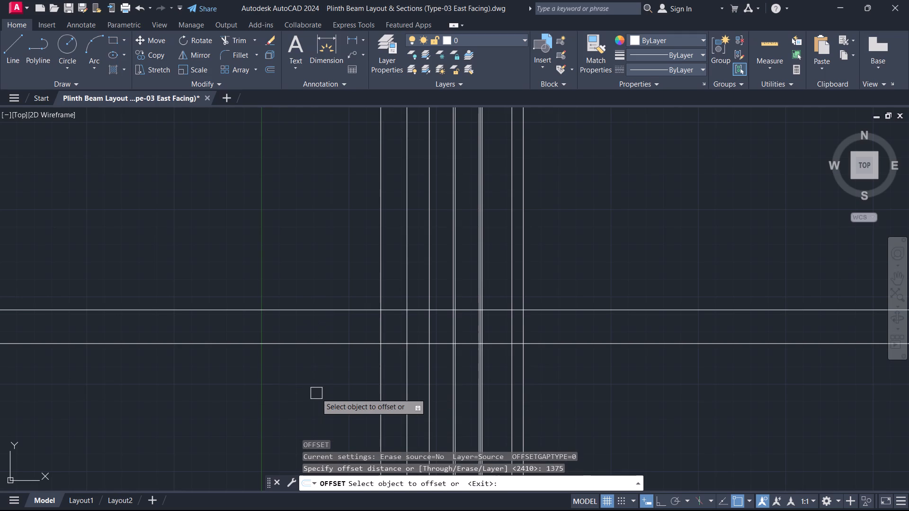
pyautogui.click(316, 340)
pyautogui.click(294, 364)
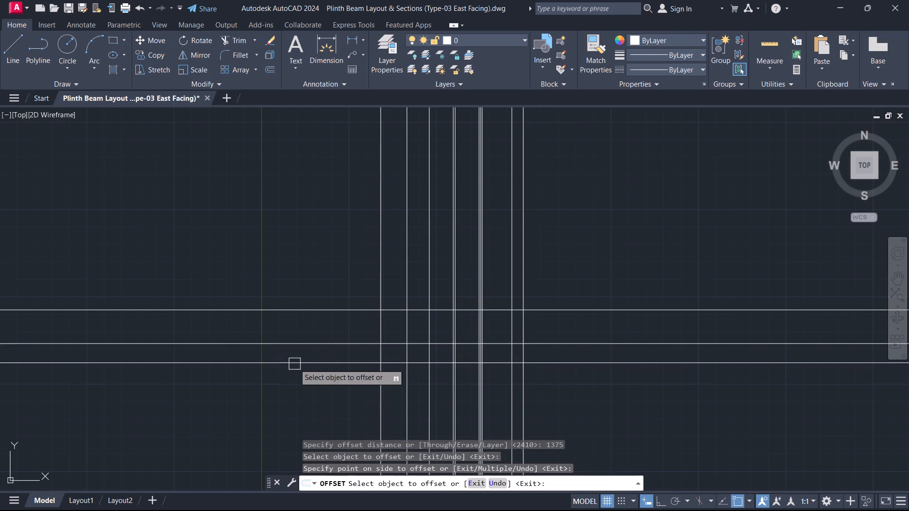
pyautogui.press('Escape')
# Offset the lowest of the three horizontal construction lines 2185 mm downward.
pyautogui.press('o')
pyautogui.press('space')
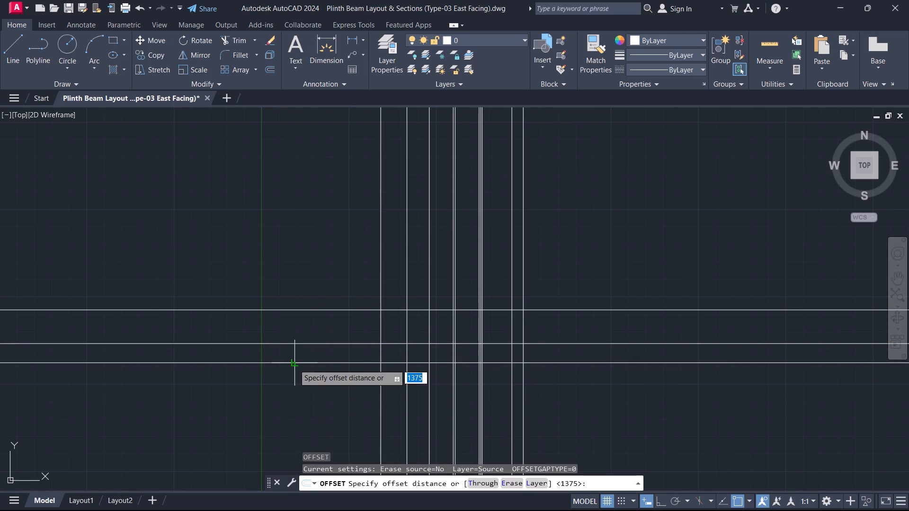
pyautogui.write('2185')
pyautogui.press('Return')
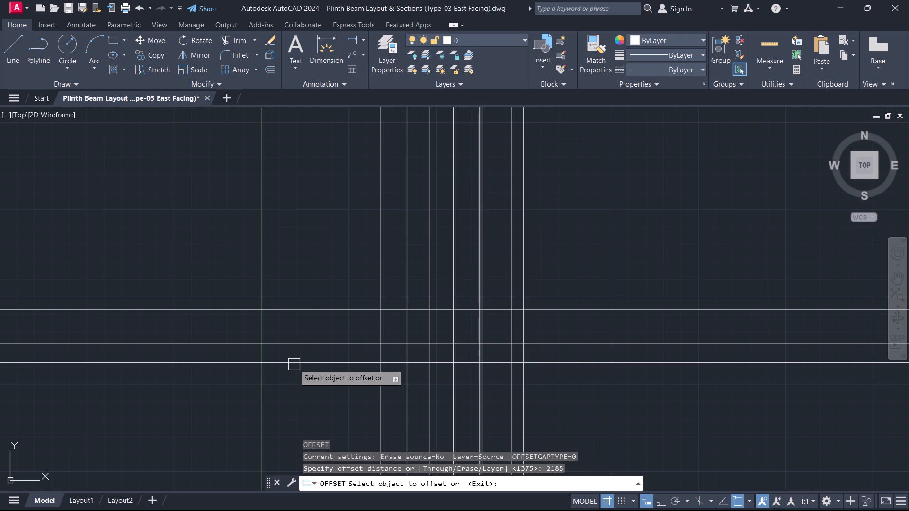
pyautogui.click(294, 365)
pyautogui.click(277, 402)
pyautogui.press('Escape')
# Offset the lowest of the four horizontal construction lines 1130 mm downward.
pyautogui.moveTo(286, 407); pyautogui.dragTo(380, 183, button='middle')
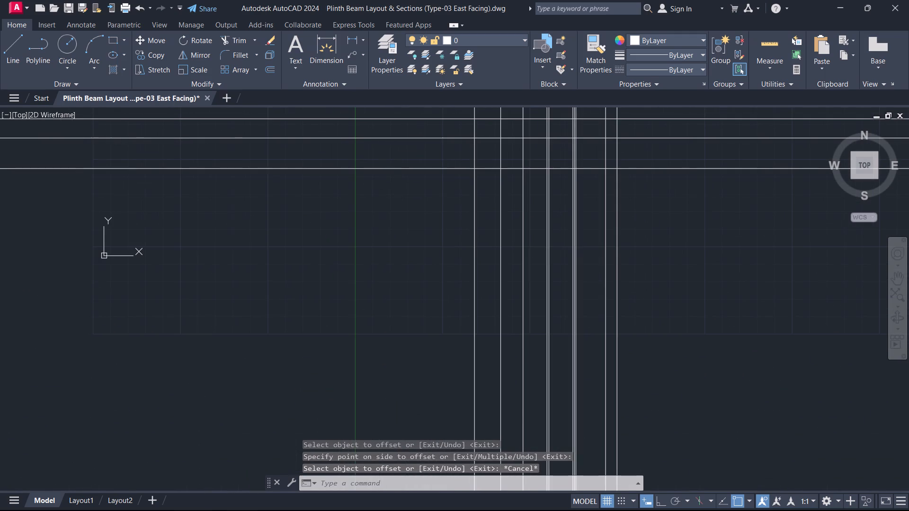
pyautogui.write('o')
pyautogui.press('space')
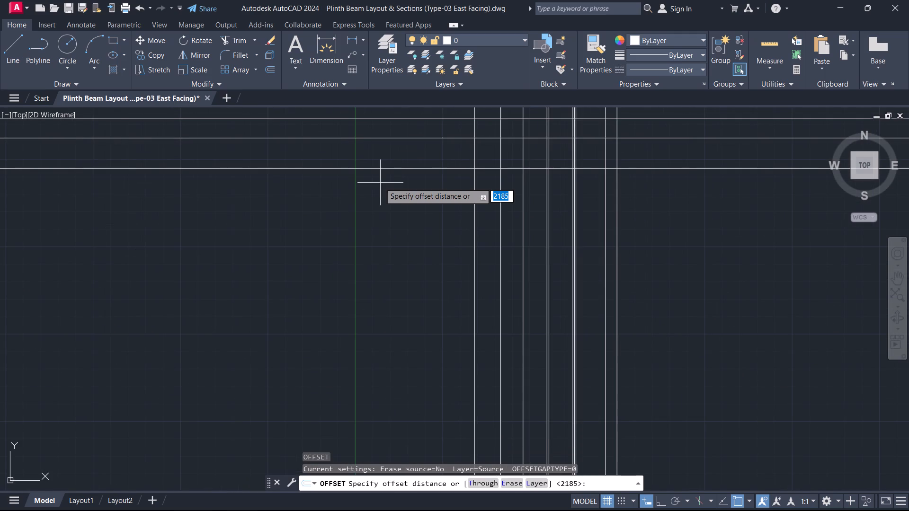
pyautogui.write('1130')
pyautogui.press('Return')
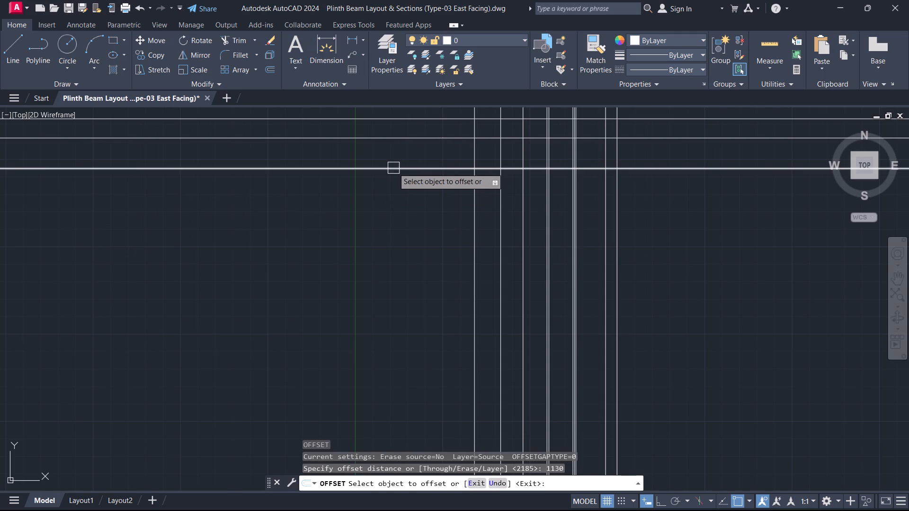
pyautogui.click(393, 168)
pyautogui.click(386, 232)
pyautogui.press('Escape')
# Offset the lowest of the five horizontal construction lines 3450 mm downward.
pyautogui.write('o')
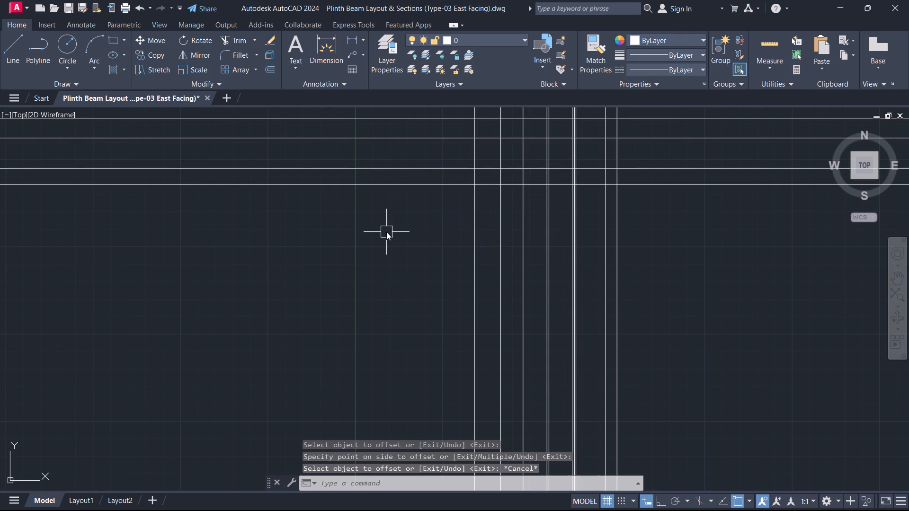
pyautogui.press('space')
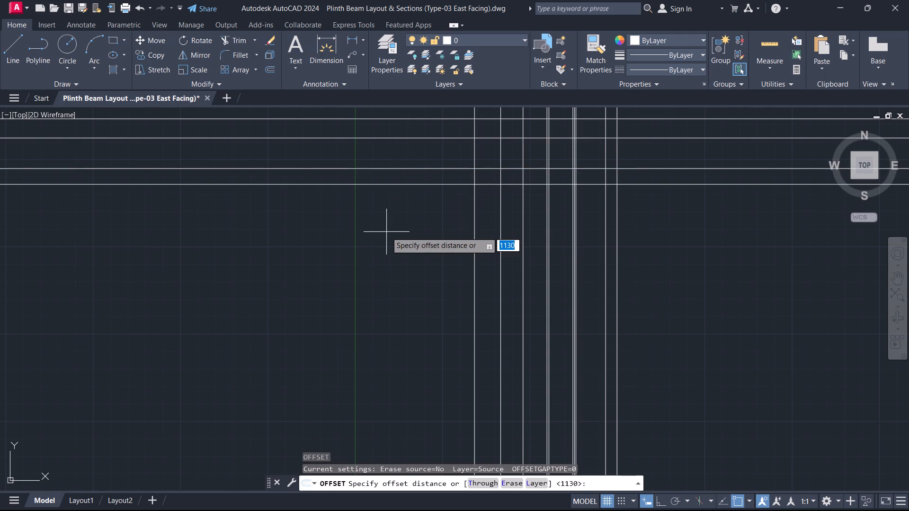
pyautogui.write('345')
pyautogui.press('0')
pyautogui.press('Return')
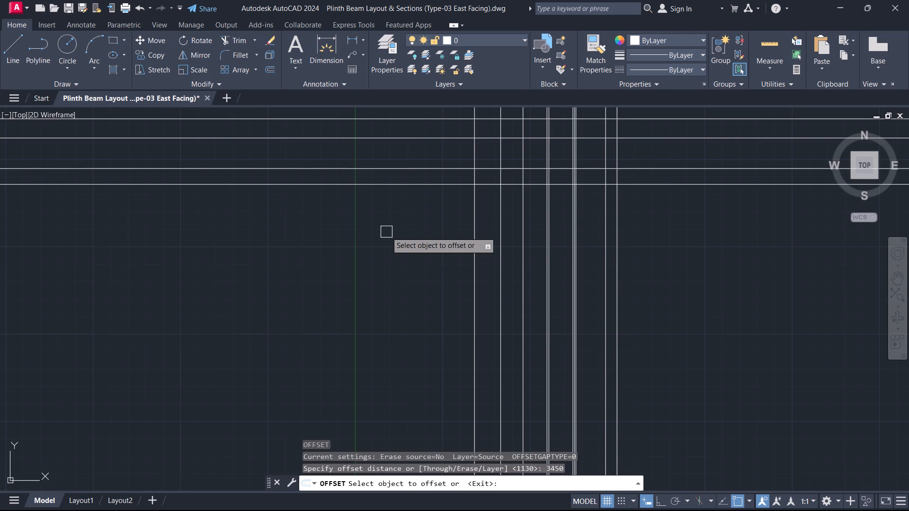
pyautogui.click(423, 182)
pyautogui.click(437, 228)
pyautogui.press('Escape')
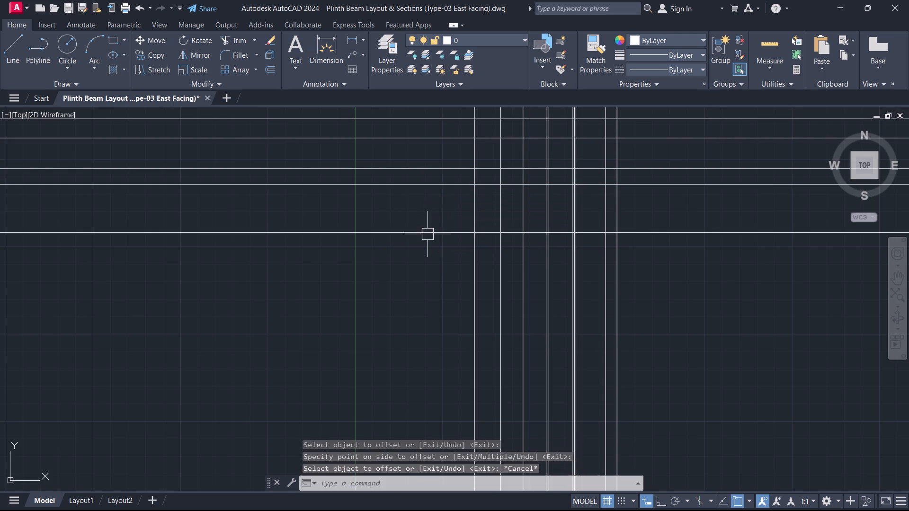
# Offset the lowest of the six horizontal construction lines 625 mm downward.
pyautogui.write('o')
pyautogui.press('space')
pyautogui.write('625')
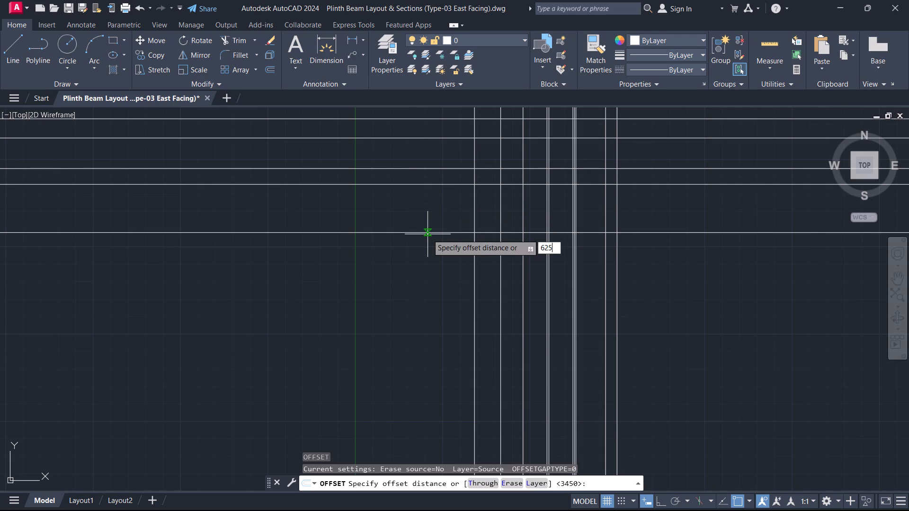
pyautogui.press('Return')
pyautogui.click(428, 234)
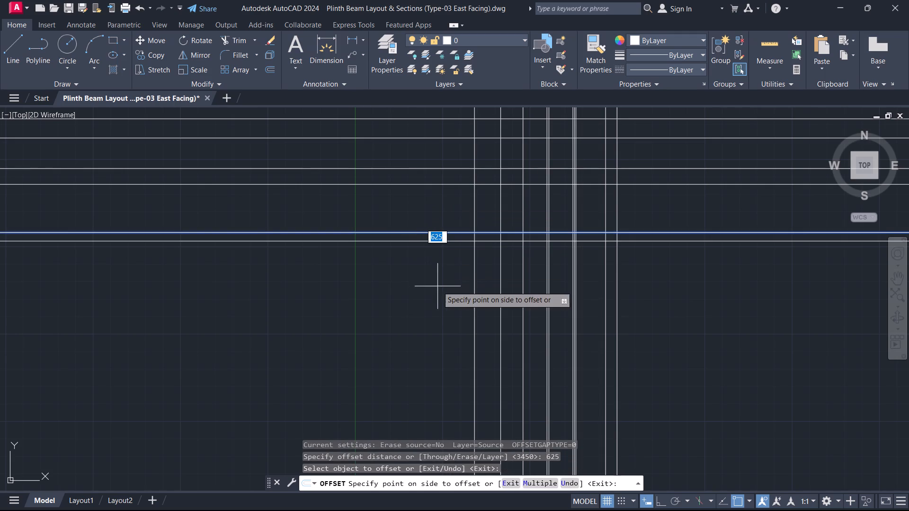
pyautogui.click(437, 286)
pyautogui.press('Escape')
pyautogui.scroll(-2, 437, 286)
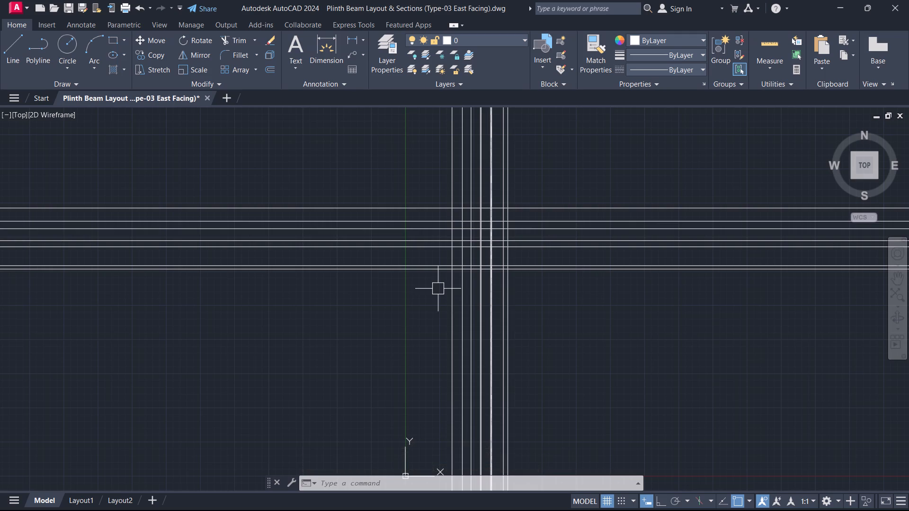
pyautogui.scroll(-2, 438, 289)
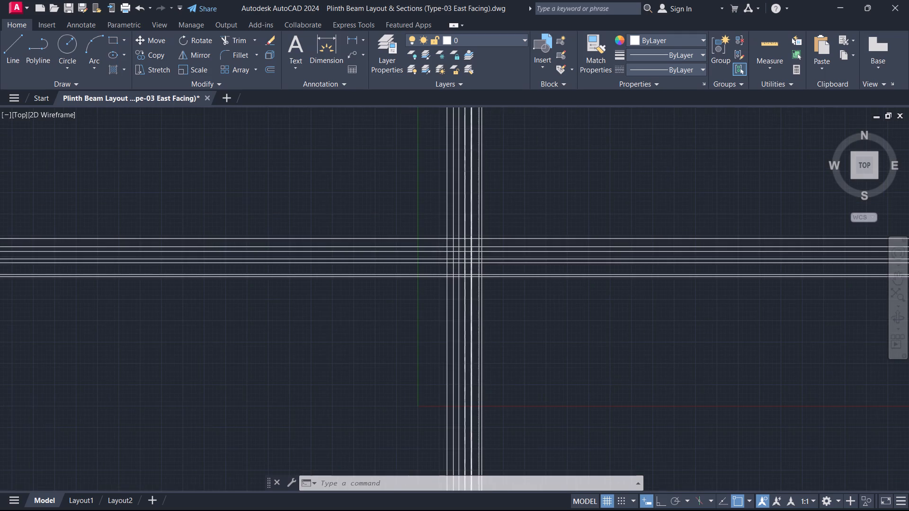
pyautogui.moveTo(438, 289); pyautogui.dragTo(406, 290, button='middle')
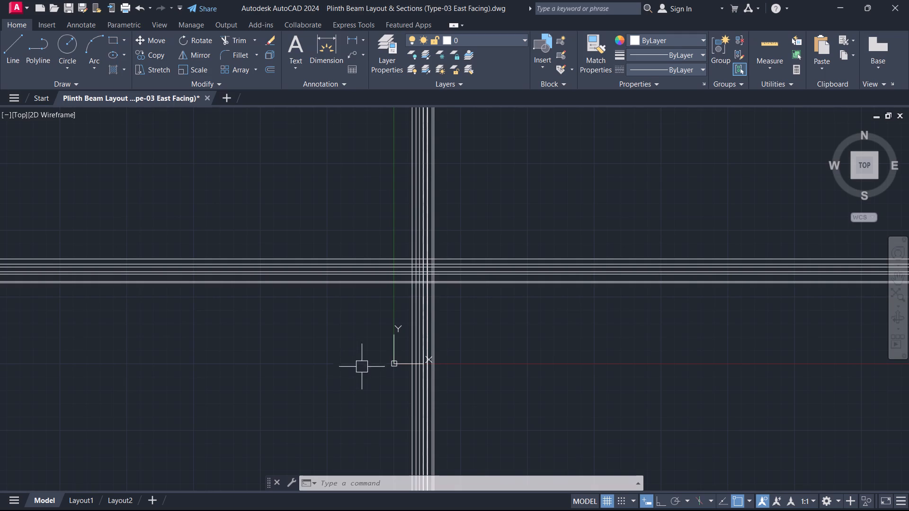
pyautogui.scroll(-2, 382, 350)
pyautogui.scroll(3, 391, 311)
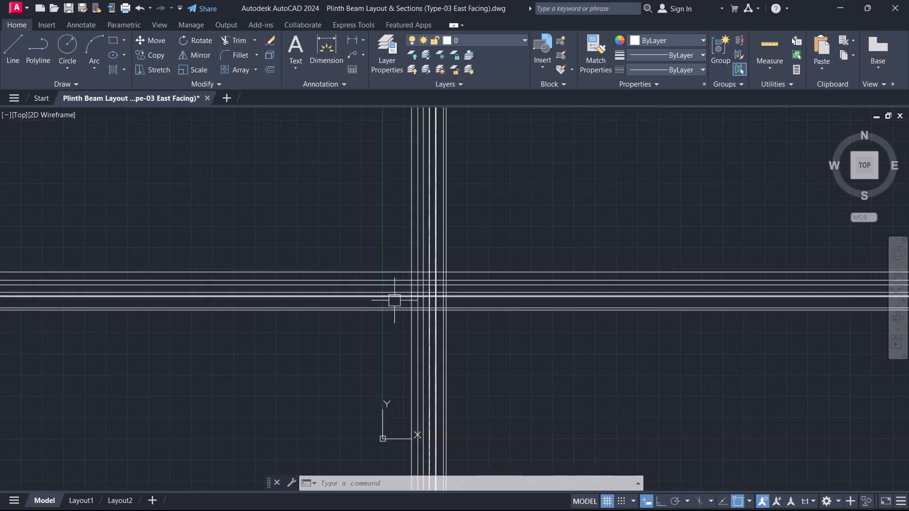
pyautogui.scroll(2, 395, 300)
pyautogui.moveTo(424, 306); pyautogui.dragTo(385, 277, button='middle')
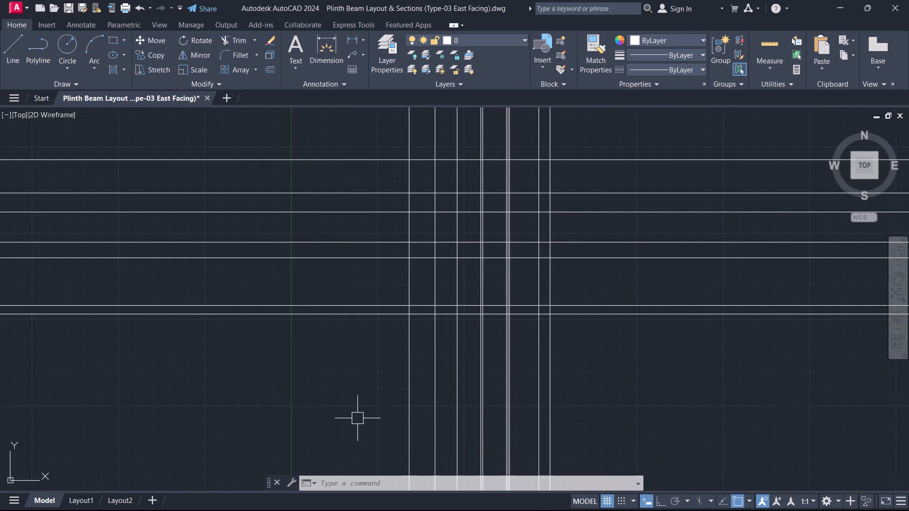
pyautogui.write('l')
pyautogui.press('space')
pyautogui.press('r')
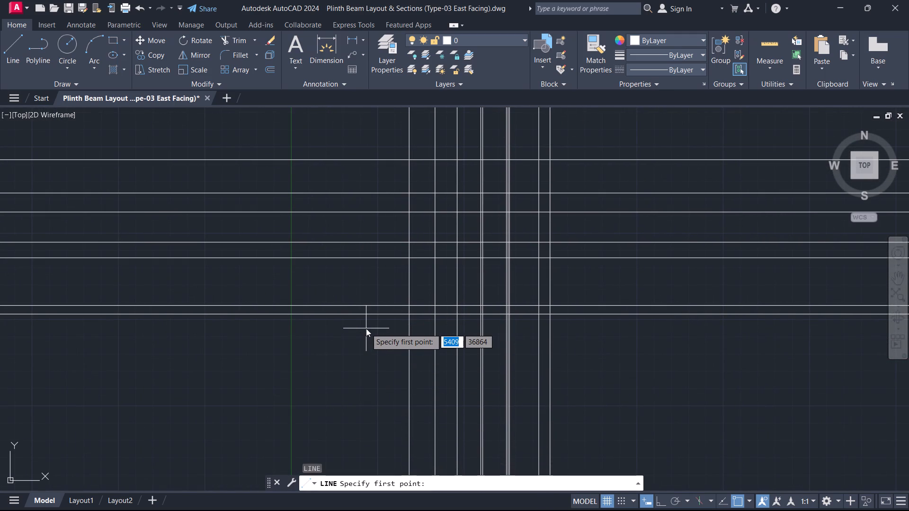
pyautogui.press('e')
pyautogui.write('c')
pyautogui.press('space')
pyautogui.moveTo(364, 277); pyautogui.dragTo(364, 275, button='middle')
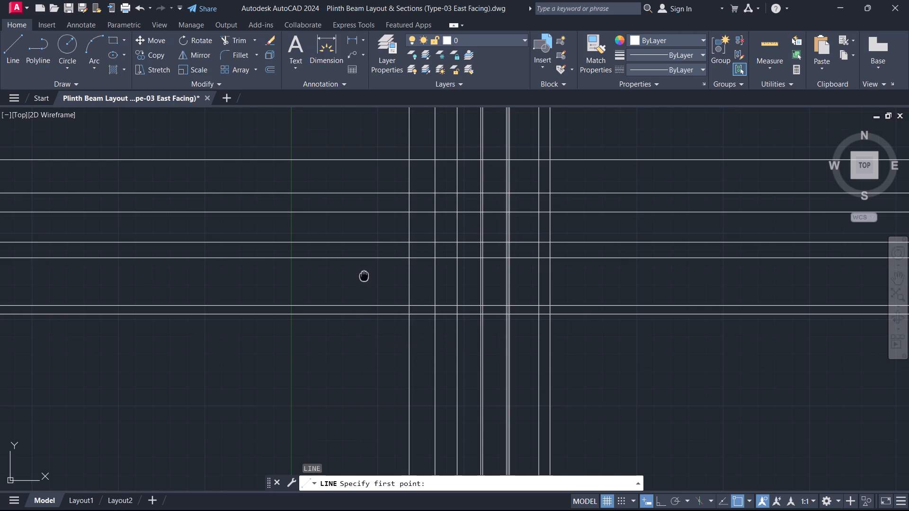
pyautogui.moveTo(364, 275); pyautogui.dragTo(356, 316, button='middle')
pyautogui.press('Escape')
# Draw a rectangle about 16500 by 18300 mm enclosing all intersections of the vertical and horizontal construction lines.
pyautogui.write('rec')
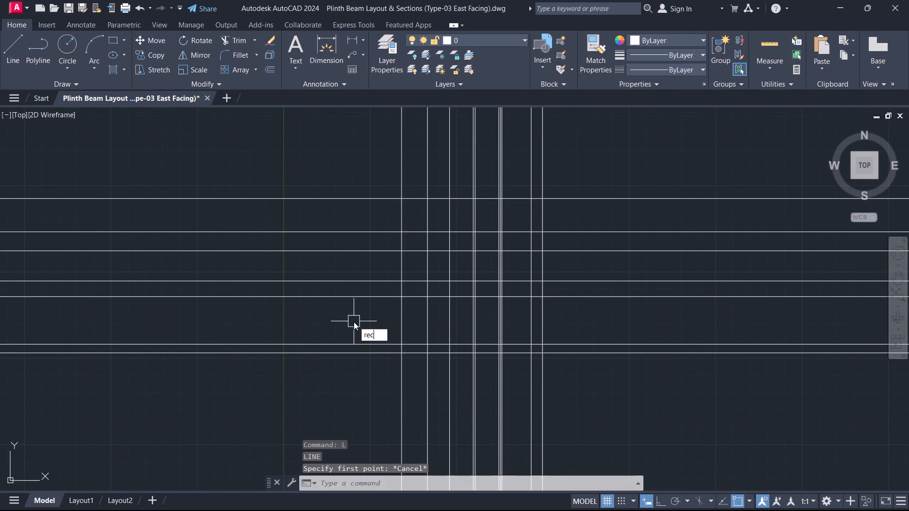
pyautogui.press('space')
pyautogui.click(361, 152)
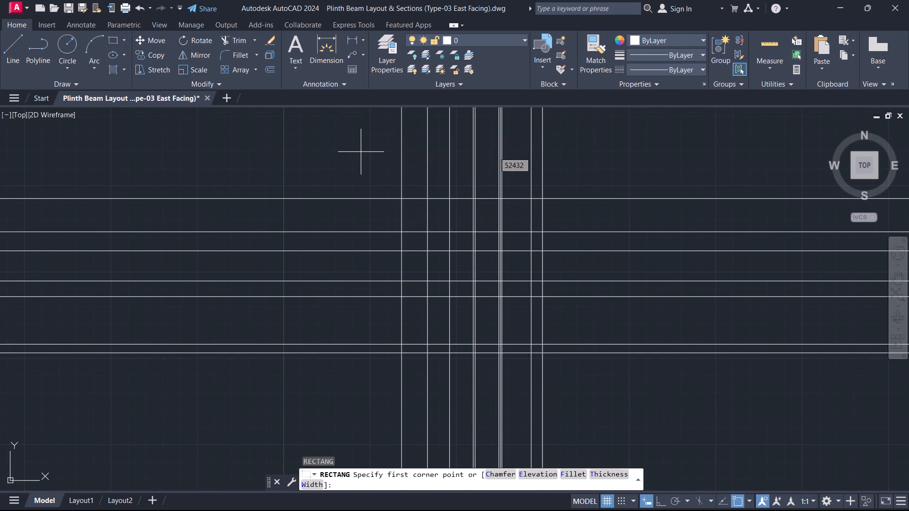
pyautogui.press('Escape')
pyautogui.press('space')
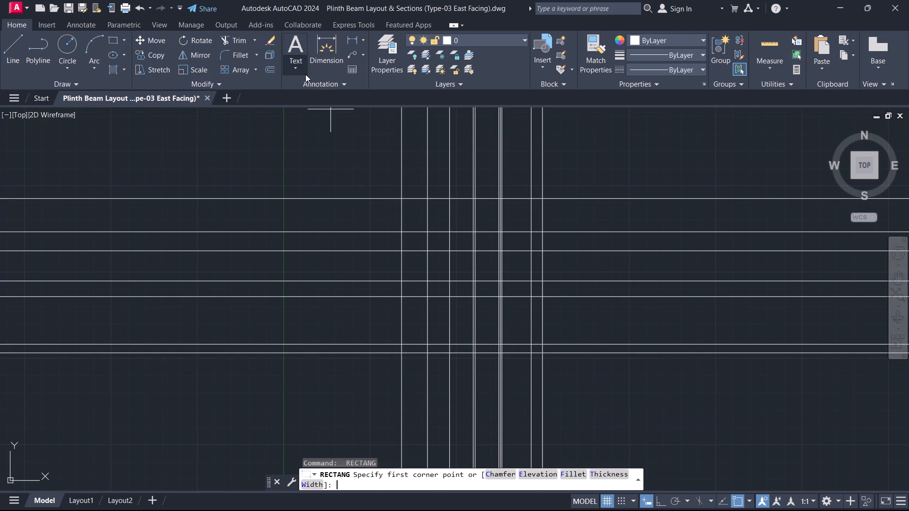
pyautogui.click(332, 119)
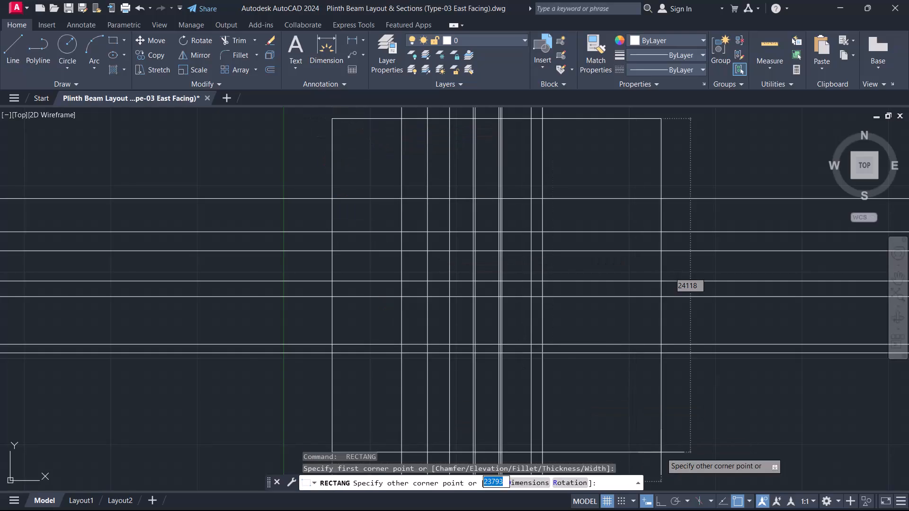
pyautogui.click(561, 373)
pyautogui.press('Escape')
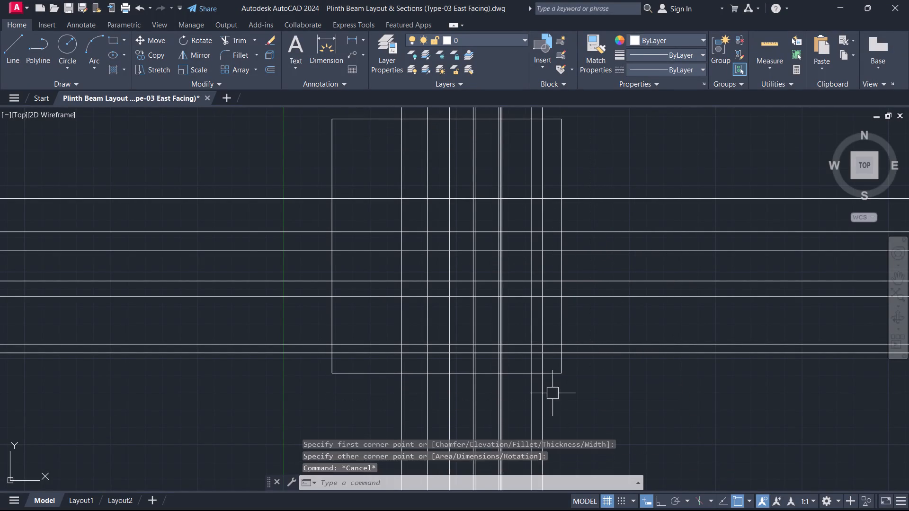
# Trim all vertical and horizontal construction lines outside the enclosing rectangle on its four sides.
pyautogui.scroll(-2, 526, 414)
pyautogui.moveTo(553, 425); pyautogui.dragTo(514, 369, button='middle')
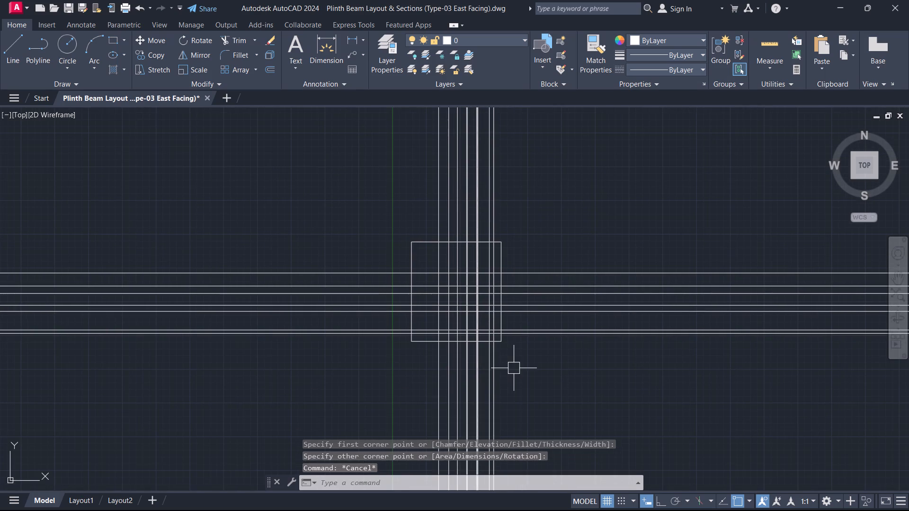
pyautogui.press('t')
pyautogui.write('r')
pyautogui.press('space')
pyautogui.moveTo(379, 388); pyautogui.dragTo(409, 397)
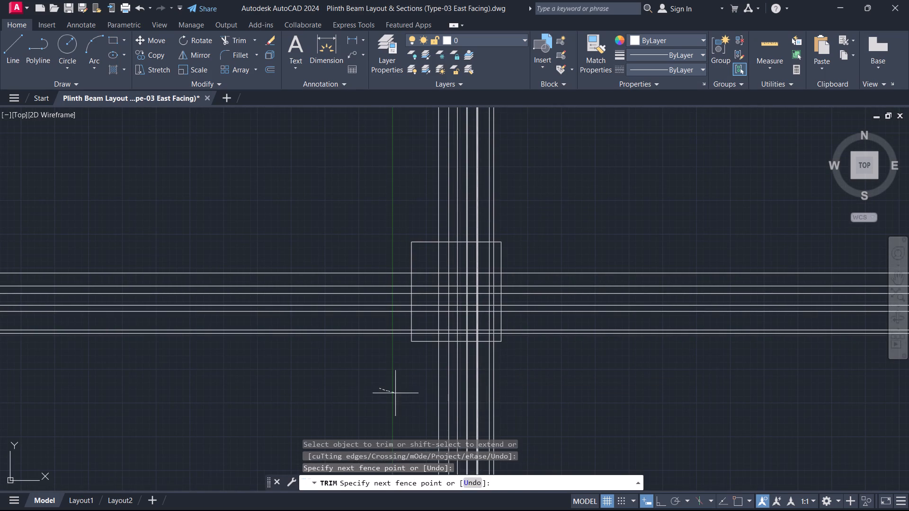
pyautogui.moveTo(409, 397); pyautogui.dragTo(591, 226)
pyautogui.moveTo(529, 206); pyautogui.dragTo(498, 201)
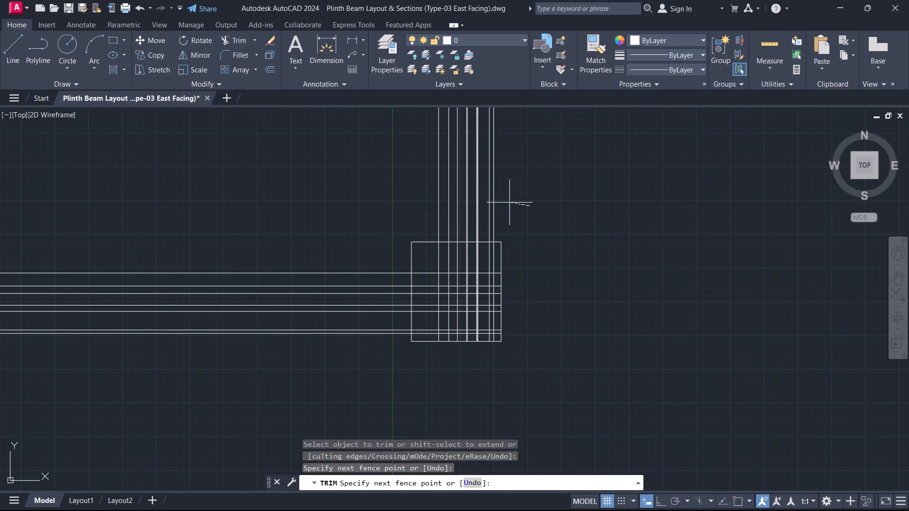
pyautogui.moveTo(498, 201); pyautogui.dragTo(259, 382)
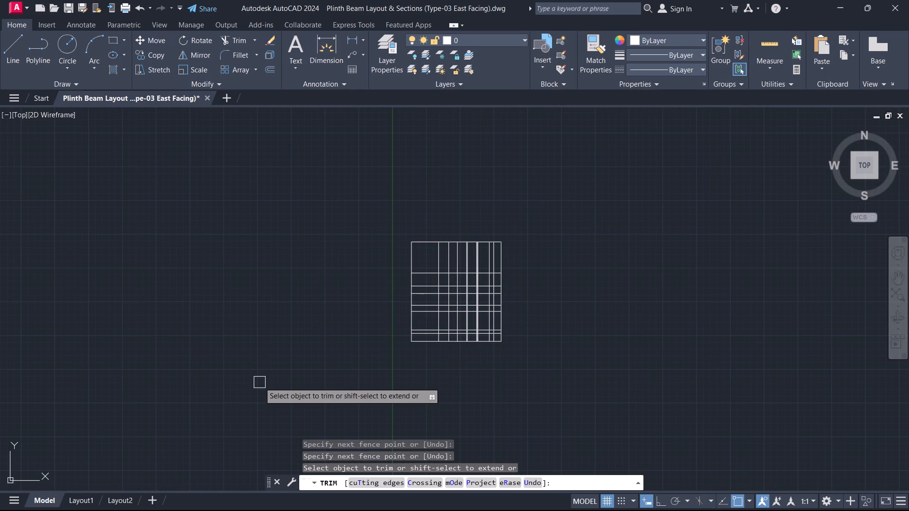
pyautogui.press('Escape')
pyautogui.press('Escape')
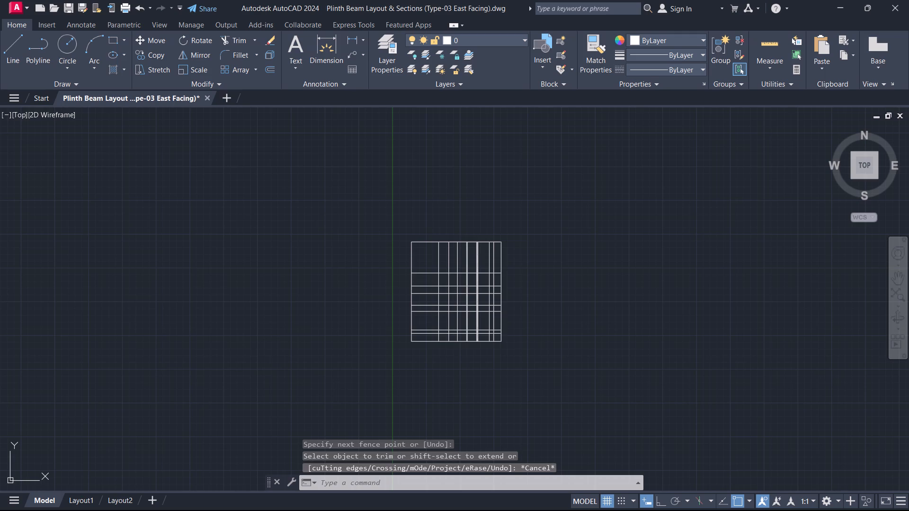
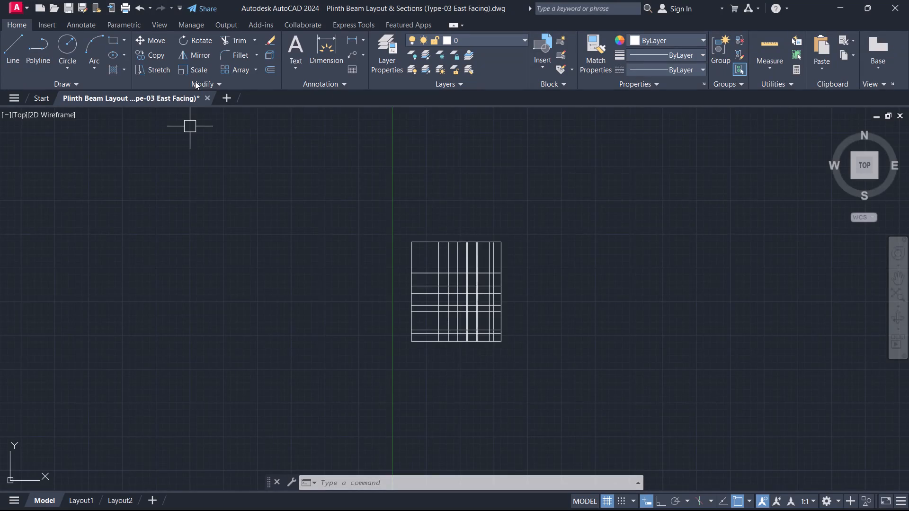
# Delete the rectangle enclosing the trimmed construction line grid.
pyautogui.scroll(2, 621, 196)
pyautogui.moveTo(446, 332); pyautogui.dragTo(907, 252, button='middle')
pyautogui.scroll(1, 799, 247)
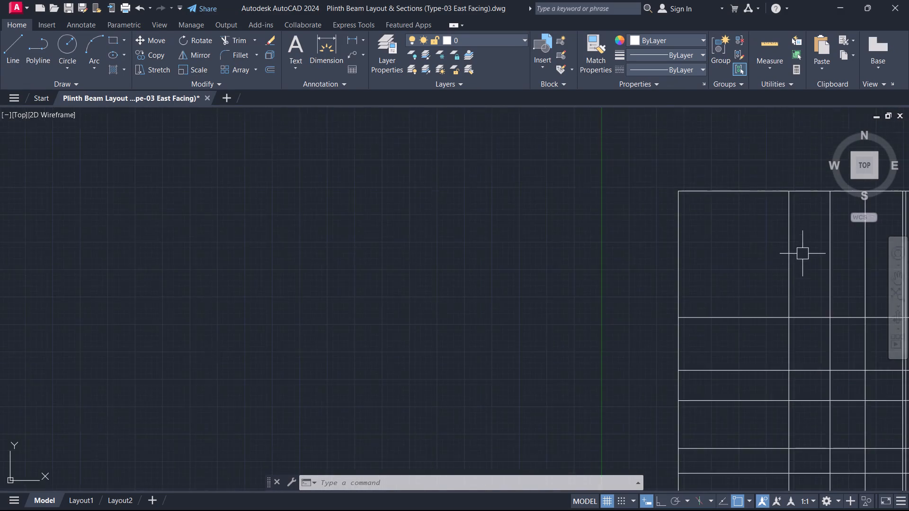
pyautogui.scroll(1, 802, 254)
pyautogui.moveTo(769, 266); pyautogui.dragTo(656, 335, button='middle')
pyautogui.moveTo(608, 322); pyautogui.dragTo(594, 313)
pyautogui.click(429, 169)
pyautogui.press('Delete')
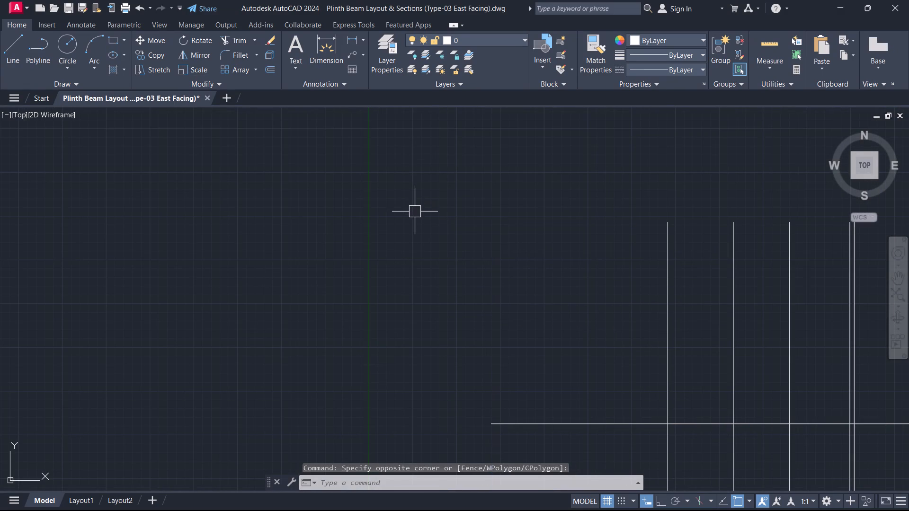
# Draw a small circle centred on the top end of the leftmost vertical construction line.
pyautogui.scroll(-1, 734, 317)
pyautogui.scroll(1, 731, 319)
pyautogui.scroll(-1, 729, 320)
pyautogui.moveTo(726, 322); pyautogui.dragTo(561, 269, button='middle')
pyautogui.scroll(1, 461, 159)
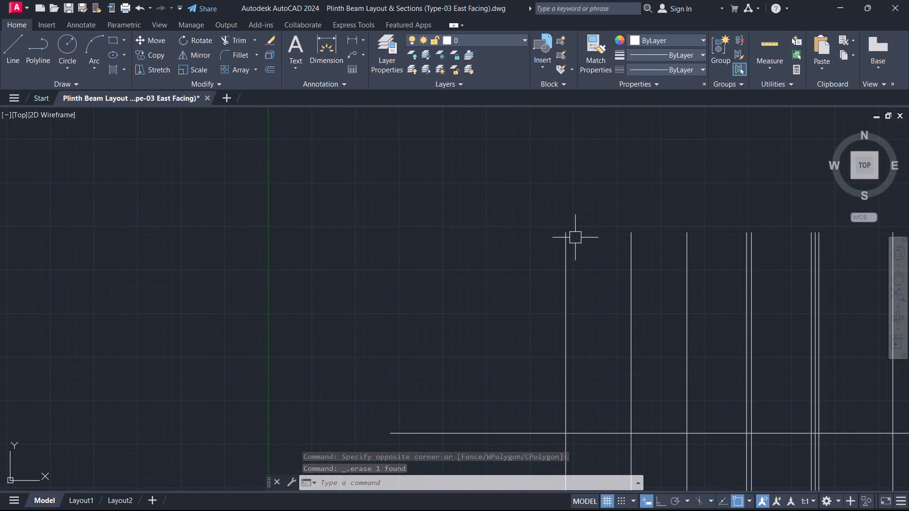
pyautogui.moveTo(594, 231); pyautogui.dragTo(486, 197, button='middle')
pyautogui.scroll(1, 594, 231)
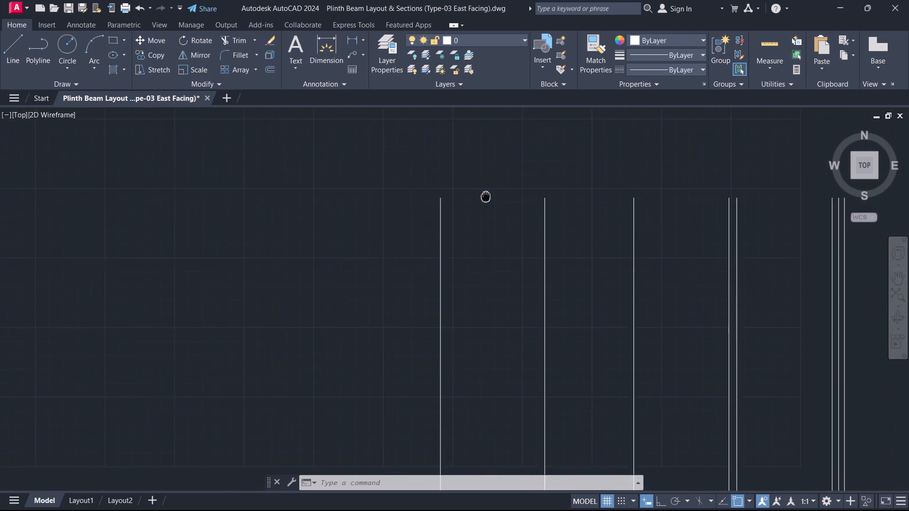
pyautogui.moveTo(486, 197); pyautogui.dragTo(512, 242, button='middle')
pyautogui.scroll(-1, 512, 242)
pyautogui.press('c')
pyautogui.press('space')
pyautogui.scroll(3, 489, 240)
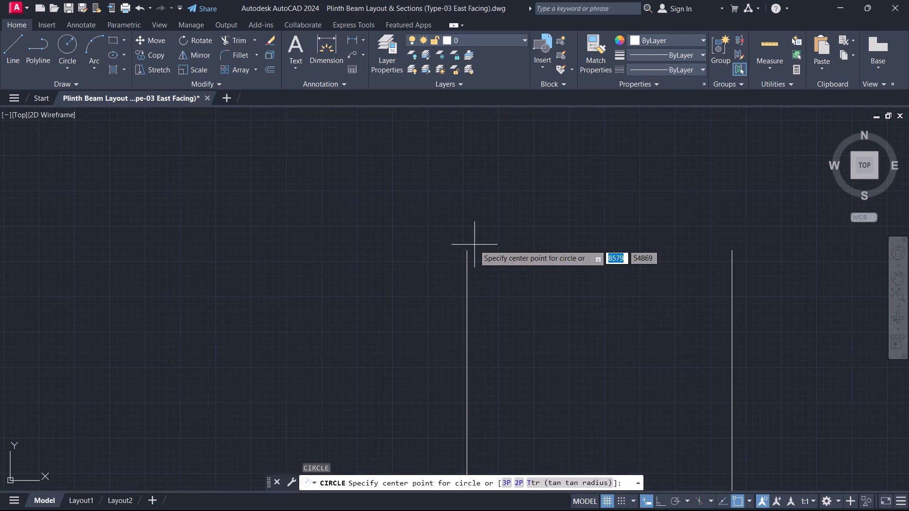
pyautogui.click(472, 250)
pyautogui.click(469, 211)
pyautogui.press('Escape')
# Move the circle up so its bottom quadrant sits on the top end of the leftmost vertical line.
pyautogui.scroll(-3, 492, 261)
pyautogui.click(505, 270)
pyautogui.click(497, 254)
pyautogui.click(496, 254)
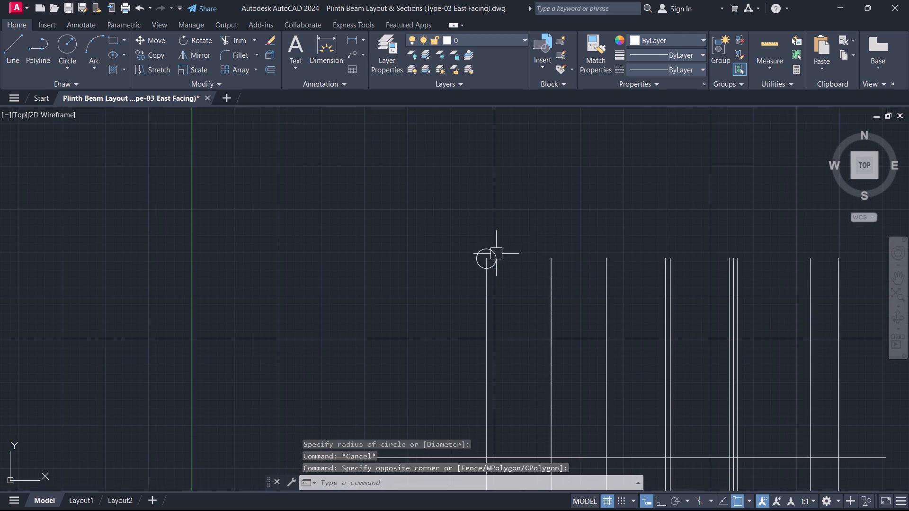
pyautogui.scroll(2, 510, 312)
pyautogui.moveTo(481, 270); pyautogui.dragTo(491, 310, button='middle')
pyautogui.press('m')
pyautogui.press('space')
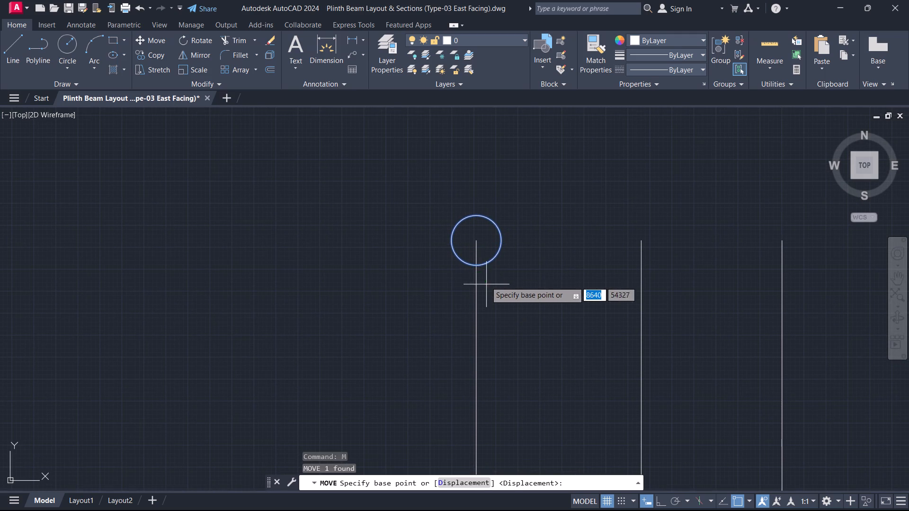
pyautogui.click(479, 264)
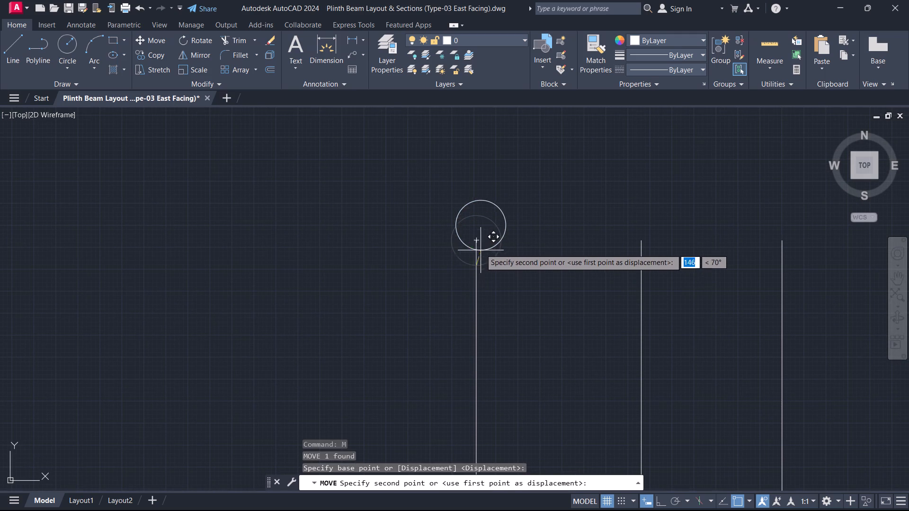
pyautogui.click(476, 239)
pyautogui.press('Escape')
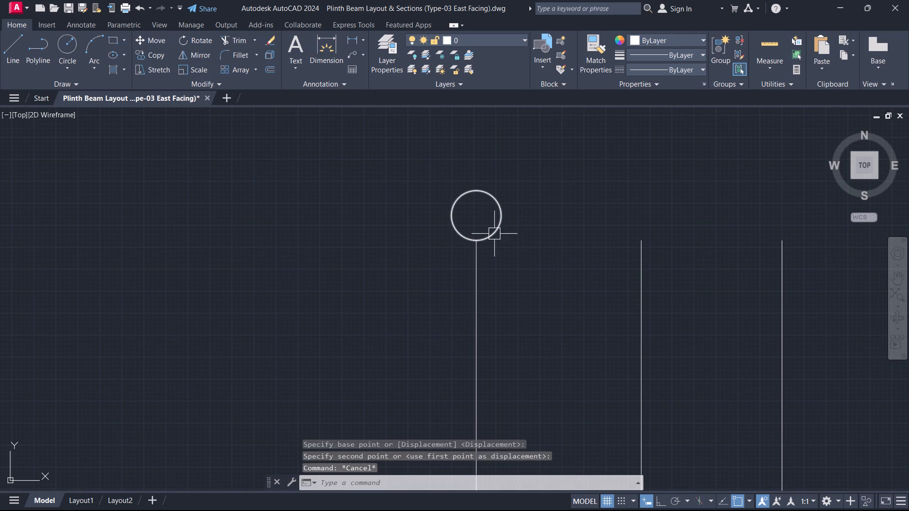
# Add the multiline text "1" with height 120 inside the grid circle.
pyautogui.press('t')
pyautogui.press('space')
pyautogui.scroll(4, 477, 220)
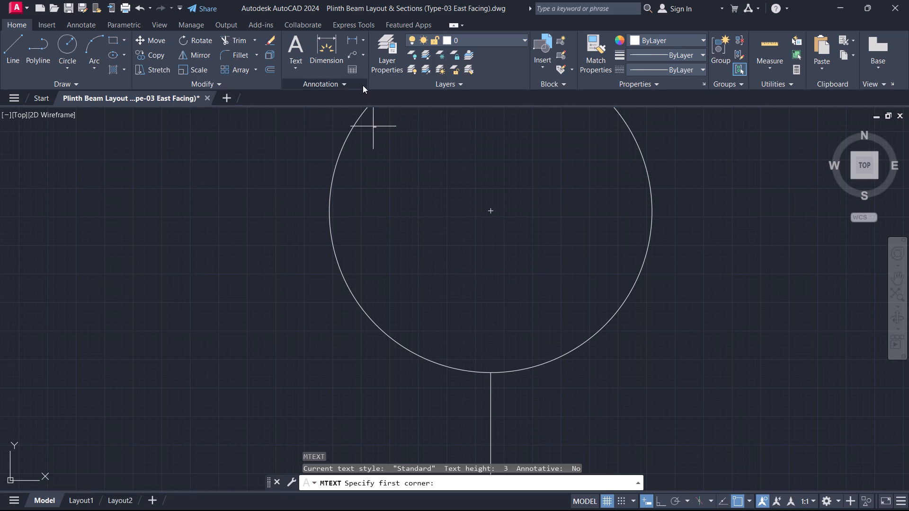
pyautogui.moveTo(407, 203); pyautogui.dragTo(365, 408, button='middle')
pyautogui.click(349, 347)
pyautogui.scroll(1, 448, 379)
pyautogui.moveTo(453, 380); pyautogui.dragTo(517, 293, button='middle')
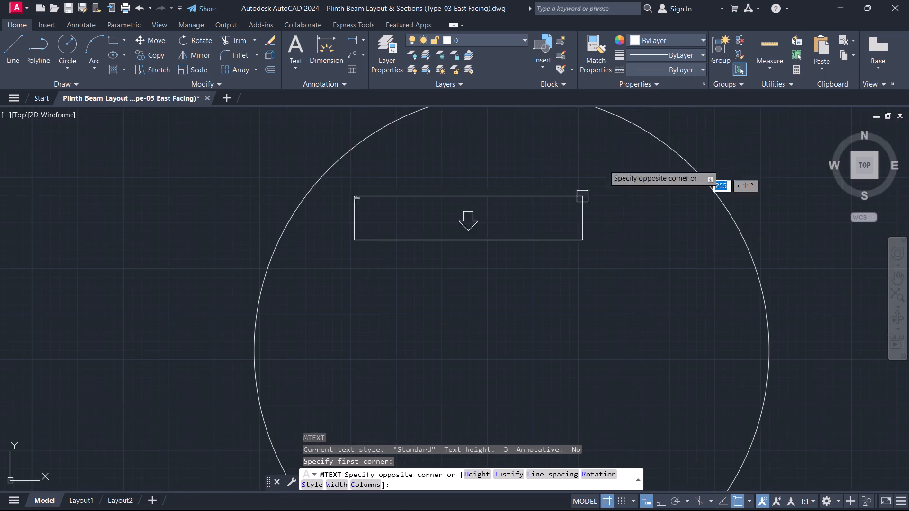
pyautogui.moveTo(642, 334); pyautogui.dragTo(790, 139, button='middle')
pyautogui.click(816, 303)
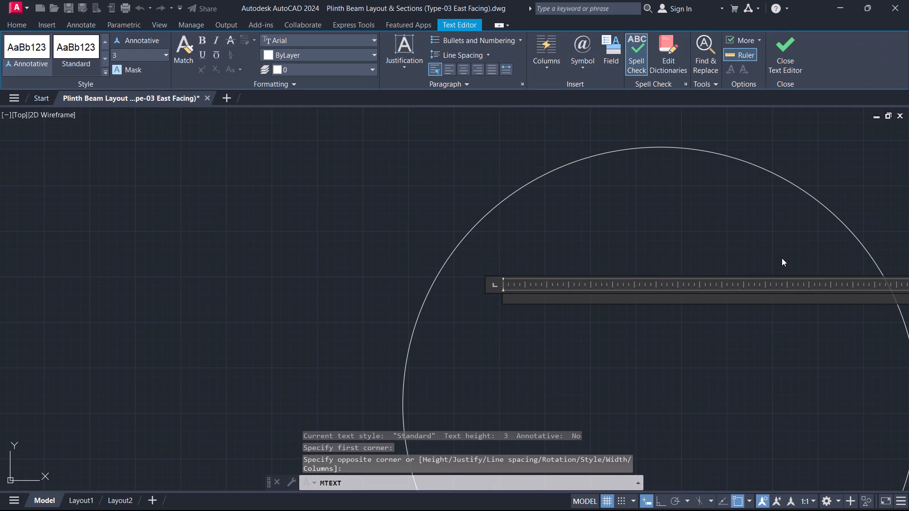
pyautogui.press('1')
pyautogui.hotkey('ctrl', 'a')
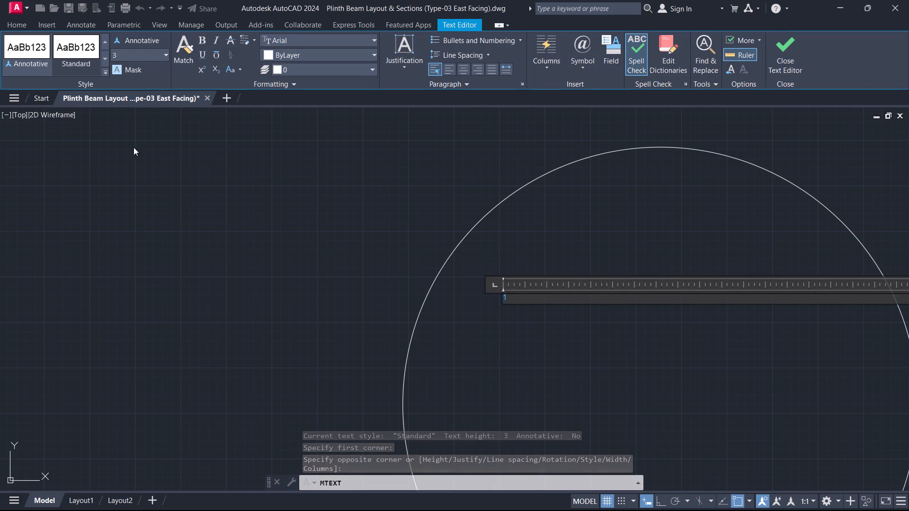
pyautogui.click(146, 53)
pyautogui.write('120')
pyautogui.press('Return')
pyautogui.click(797, 62)
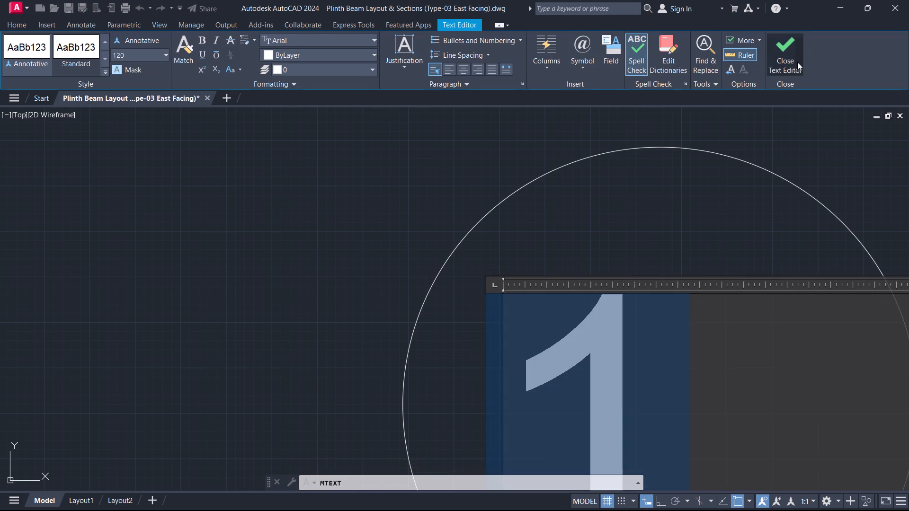
# Move the number 1 to about the centre of the grid circle.
pyautogui.scroll(-2, 672, 226)
pyautogui.scroll(2, 644, 283)
pyautogui.moveTo(632, 290); pyautogui.dragTo(438, 226, button='middle')
pyautogui.scroll(-3, 438, 226)
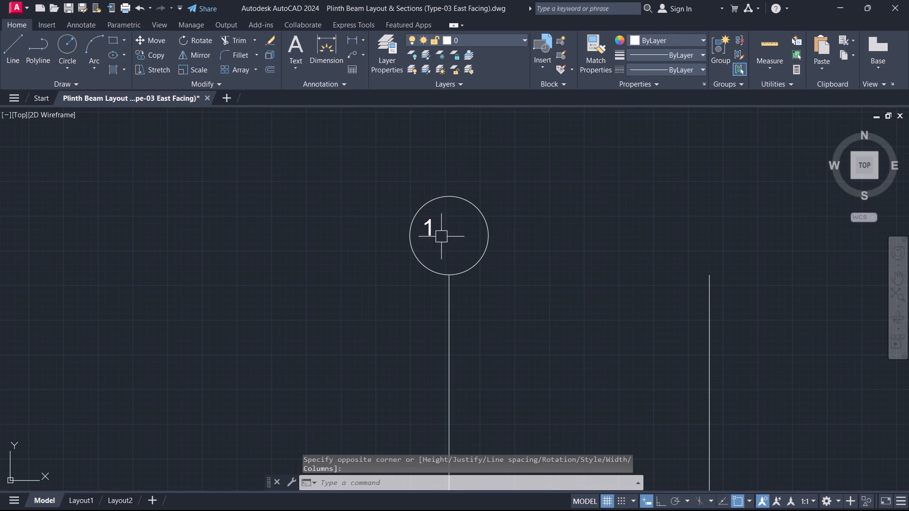
pyautogui.click(439, 239)
pyautogui.click(426, 231)
pyautogui.scroll(3, 440, 244)
pyautogui.press('m')
pyautogui.press('space')
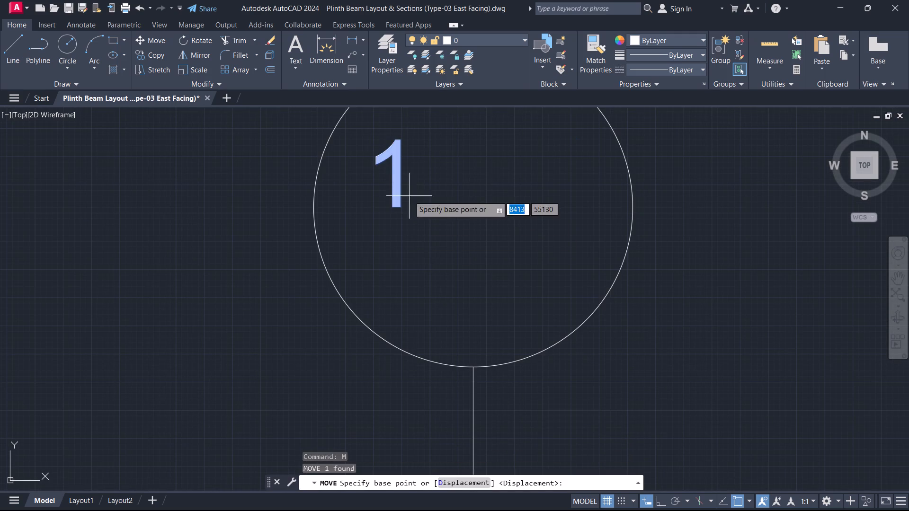
pyautogui.click(381, 137)
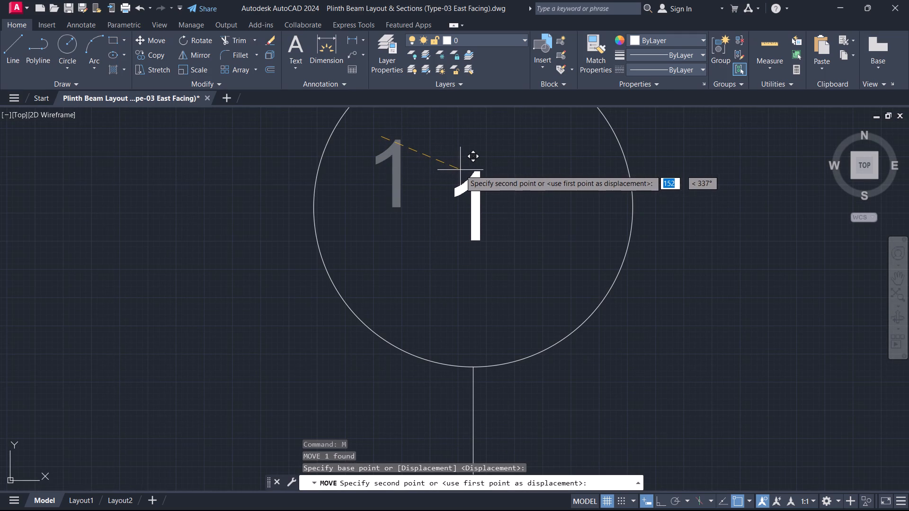
pyautogui.click(456, 175)
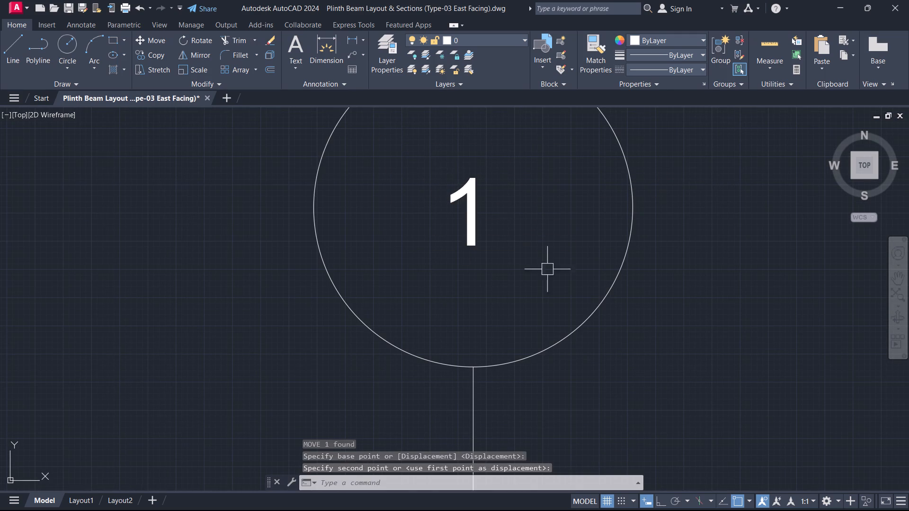
pyautogui.scroll(-1, 606, 238)
pyautogui.press('Escape')
# Shrink the circle around the number 1 to about half its radius, keeping its centre.
pyautogui.click(614, 269)
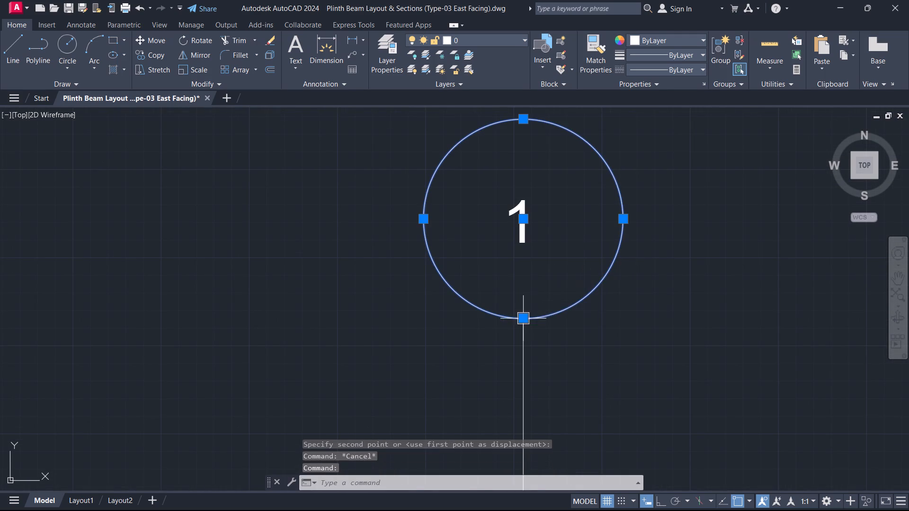
pyautogui.click(524, 318)
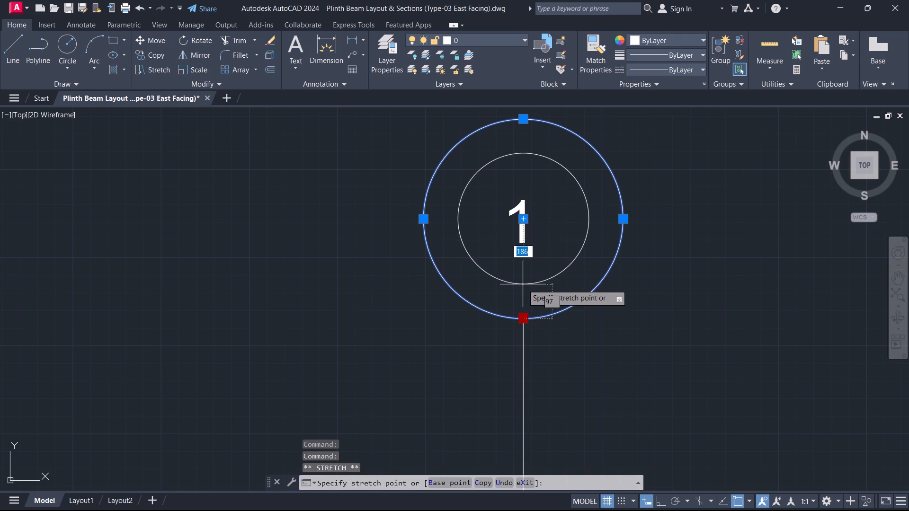
pyautogui.click(516, 268)
pyautogui.press('Escape')
# Move the circle and its number together so the circle's bottom quadrant touches the top end of the leftmost vertical line.
pyautogui.moveTo(604, 294); pyautogui.dragTo(593, 286)
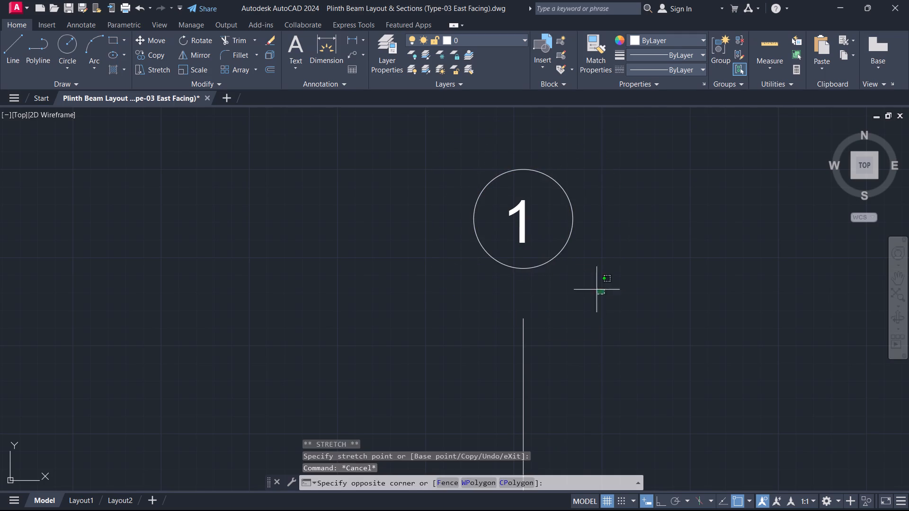
pyautogui.moveTo(593, 286); pyautogui.dragTo(585, 273)
pyautogui.moveTo(456, 150); pyautogui.dragTo(463, 156)
pyautogui.press('m')
pyautogui.press('space')
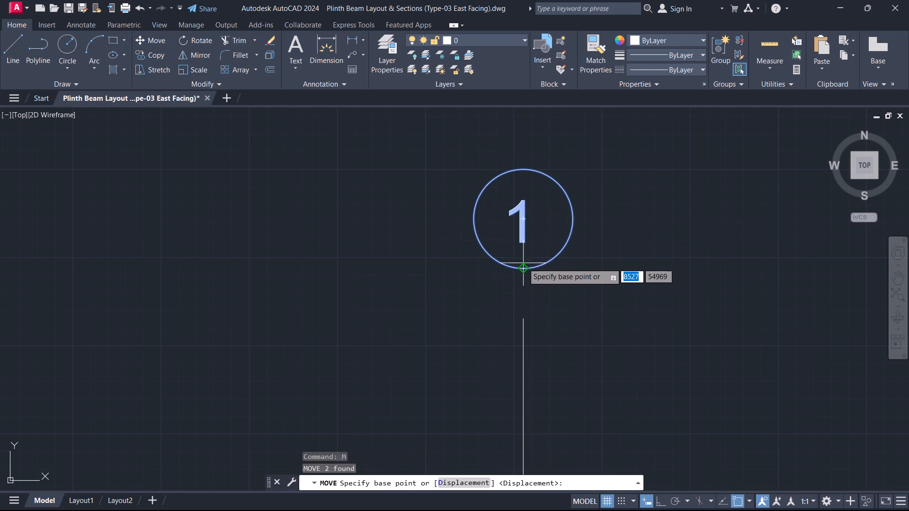
pyautogui.click(523, 265)
pyautogui.click(526, 316)
pyautogui.press('Escape')
# Move the number 1 slightly to the right to centre it in its circle.
pyautogui.click(529, 299)
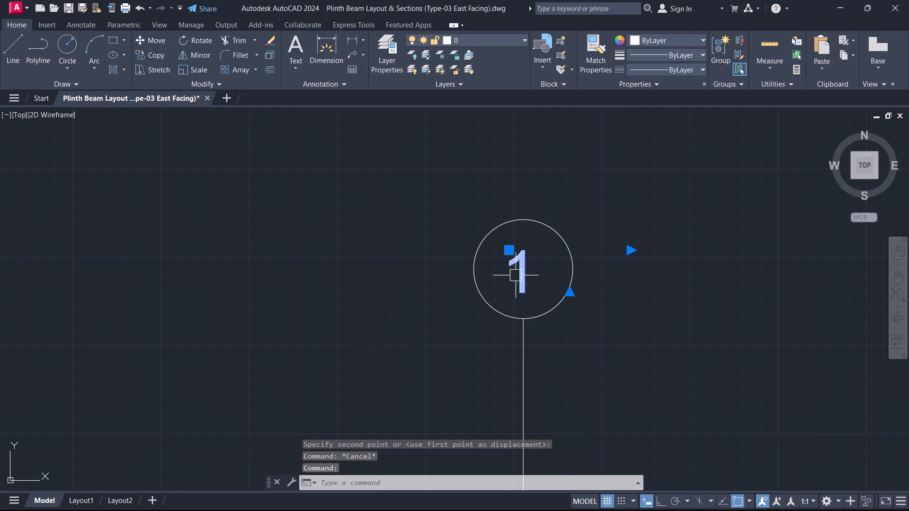
pyautogui.scroll(4, 538, 296)
pyautogui.press('m')
pyautogui.press('space')
pyautogui.click(500, 256)
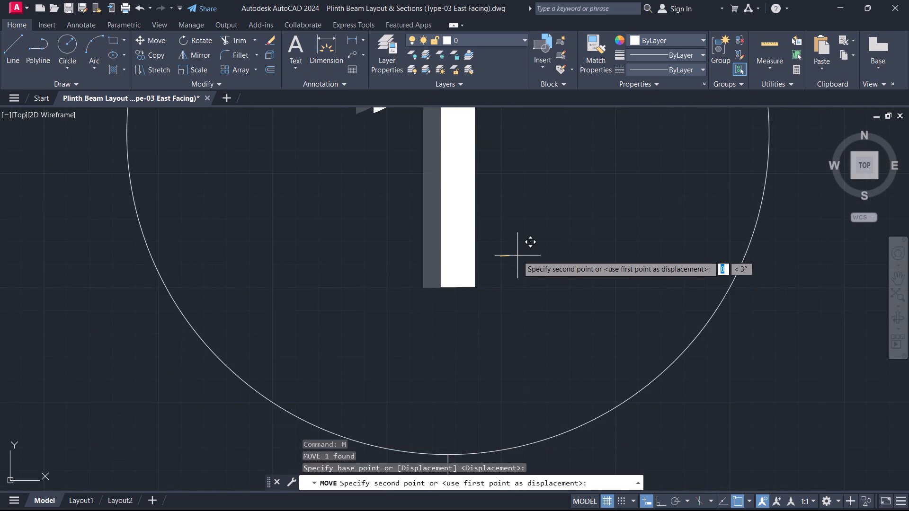
pyautogui.click(520, 255)
pyautogui.press('Escape')
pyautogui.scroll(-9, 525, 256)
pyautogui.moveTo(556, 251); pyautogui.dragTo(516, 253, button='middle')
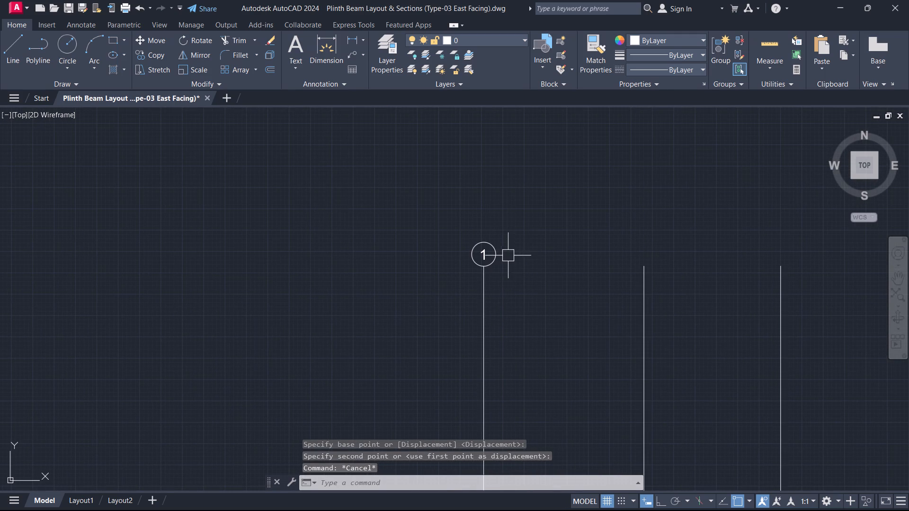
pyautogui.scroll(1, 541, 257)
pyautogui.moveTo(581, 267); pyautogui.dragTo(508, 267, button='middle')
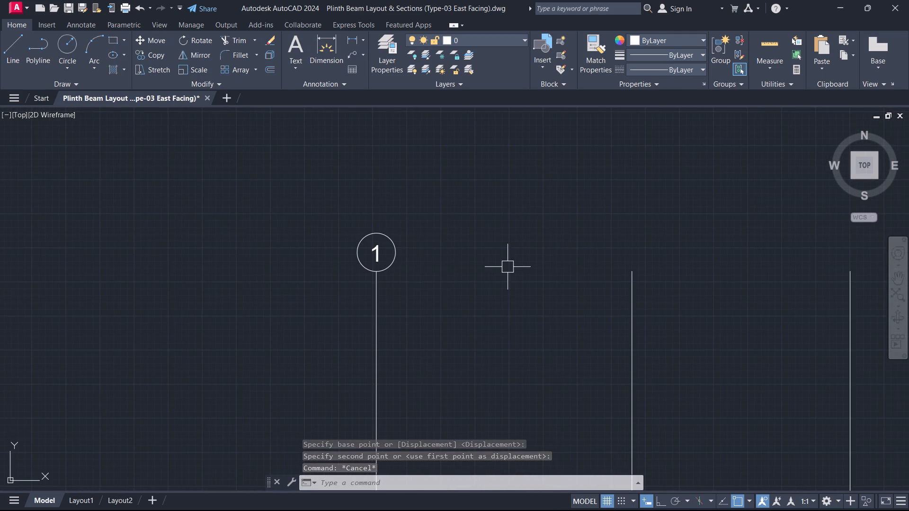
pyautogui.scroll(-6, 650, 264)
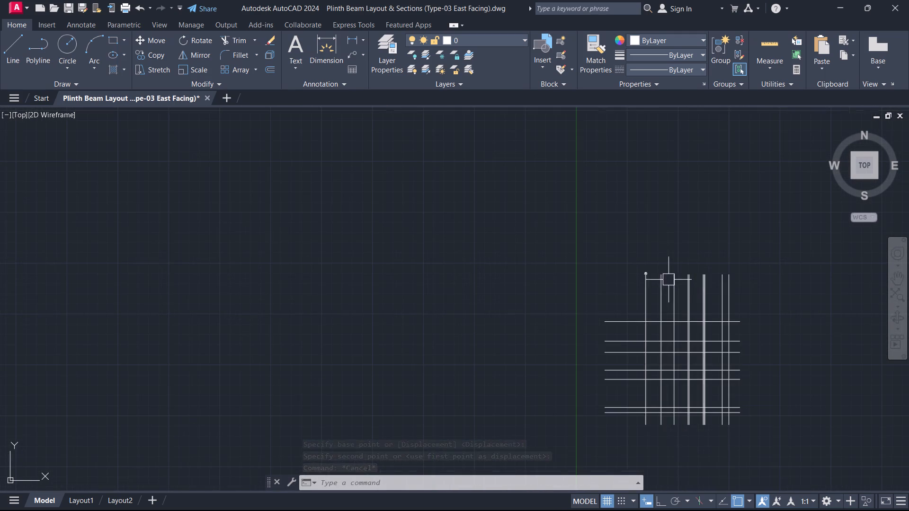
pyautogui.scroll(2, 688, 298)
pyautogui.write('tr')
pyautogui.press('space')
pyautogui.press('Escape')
# Draw a horizontal line with Ortho on, crossing all vertical lines between their top ends and the uppermost horizontal construction line.
pyautogui.write('l')
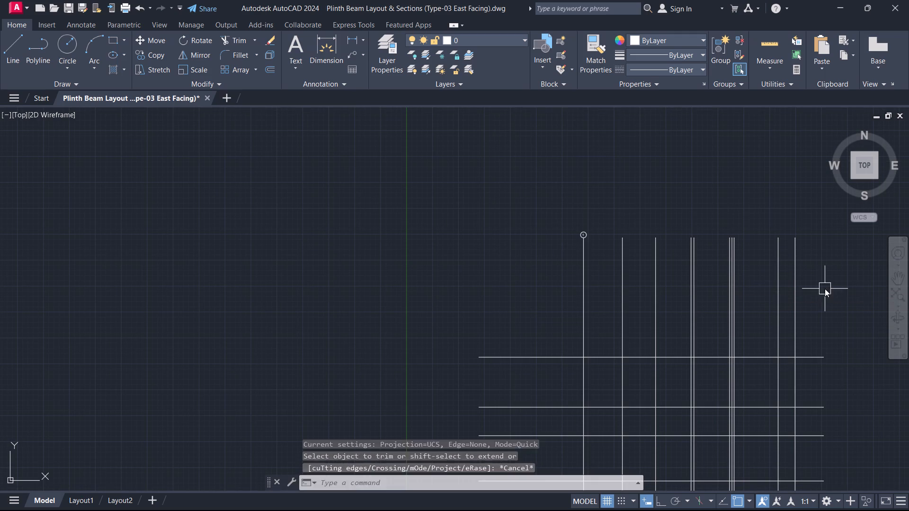
pyautogui.press('space')
pyautogui.click(820, 270)
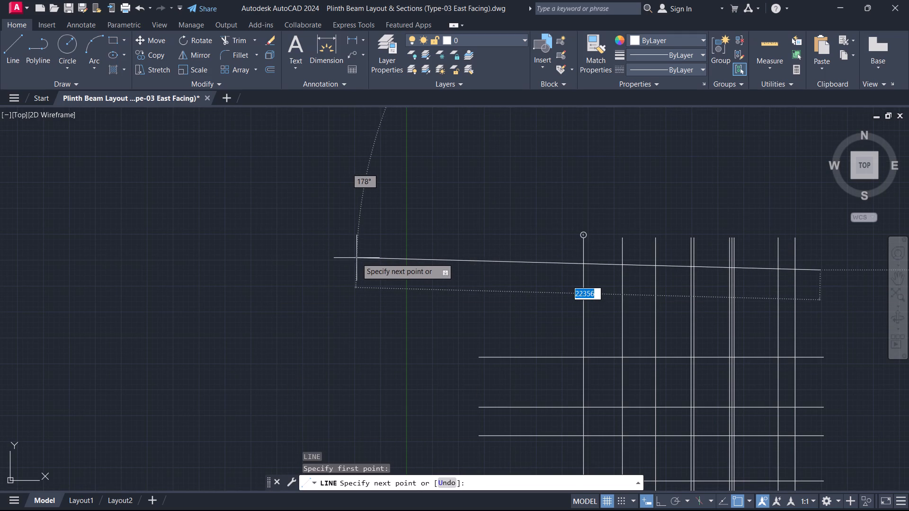
pyautogui.press('F8')
pyautogui.press('Escape')
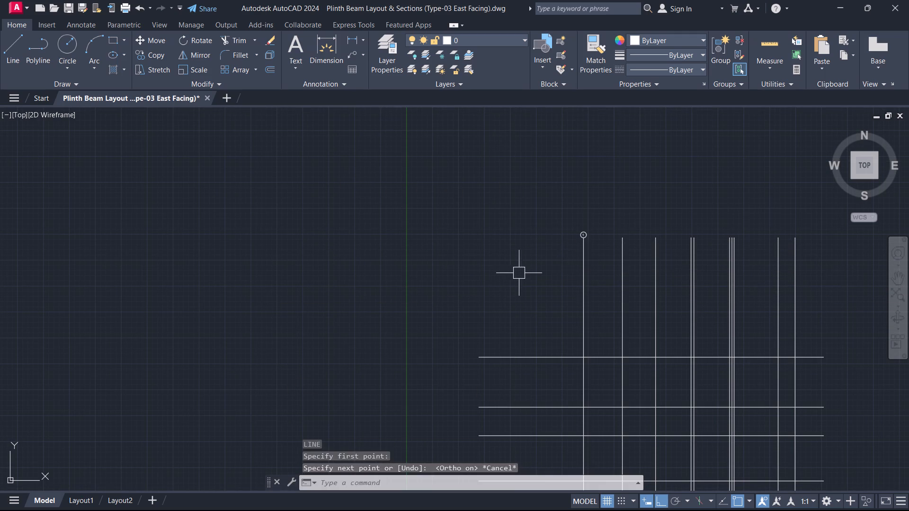
pyautogui.press('space')
pyautogui.click(829, 288)
pyautogui.click(400, 301)
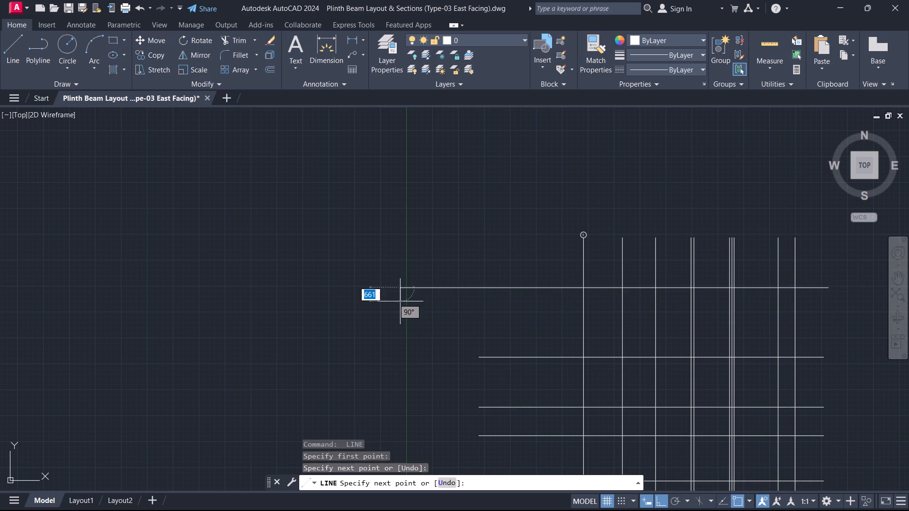
pyautogui.press('Escape')
# Trim the parts of all vertical construction lines above the newly drawn horizontal line.
pyautogui.press('t')
pyautogui.press('r')
pyautogui.press('space')
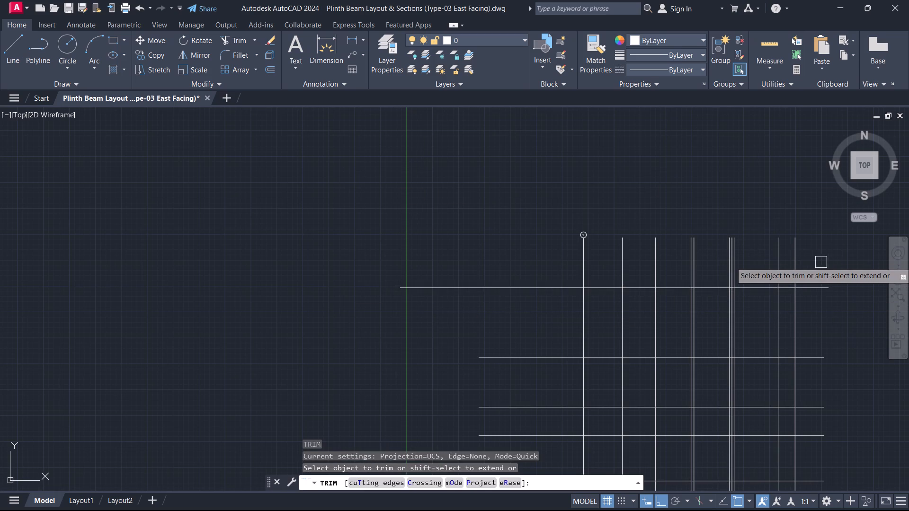
pyautogui.moveTo(822, 262); pyautogui.dragTo(475, 288)
pyautogui.press('Escape')
# Delete the horizontal line used as the cutting edge for the vertical lines' top ends.
pyautogui.click(601, 289)
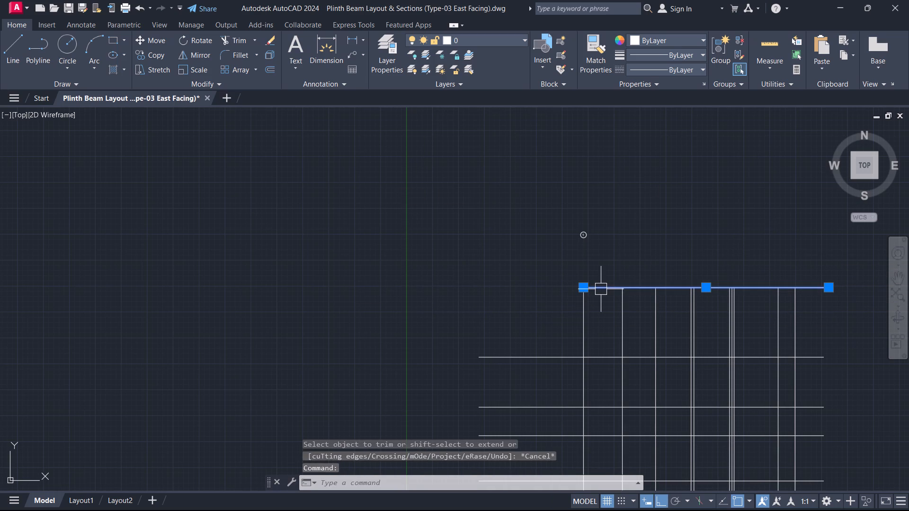
pyautogui.press('Delete')
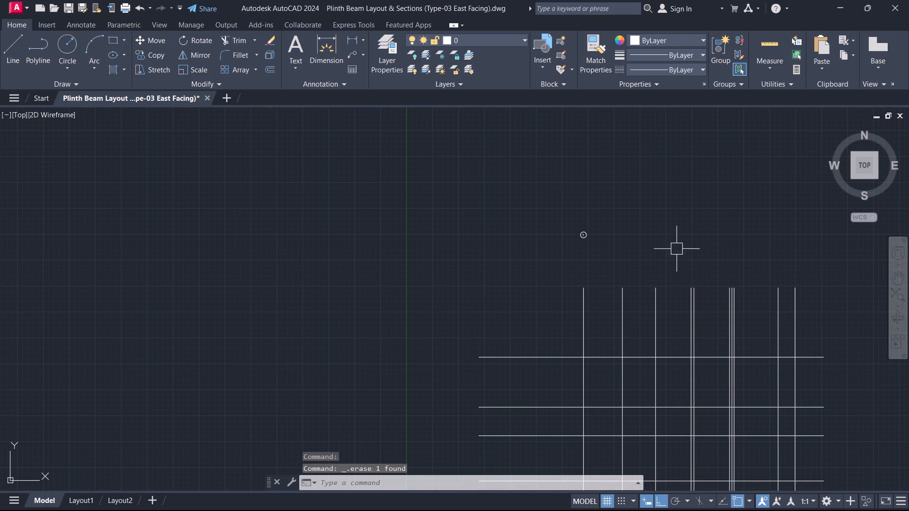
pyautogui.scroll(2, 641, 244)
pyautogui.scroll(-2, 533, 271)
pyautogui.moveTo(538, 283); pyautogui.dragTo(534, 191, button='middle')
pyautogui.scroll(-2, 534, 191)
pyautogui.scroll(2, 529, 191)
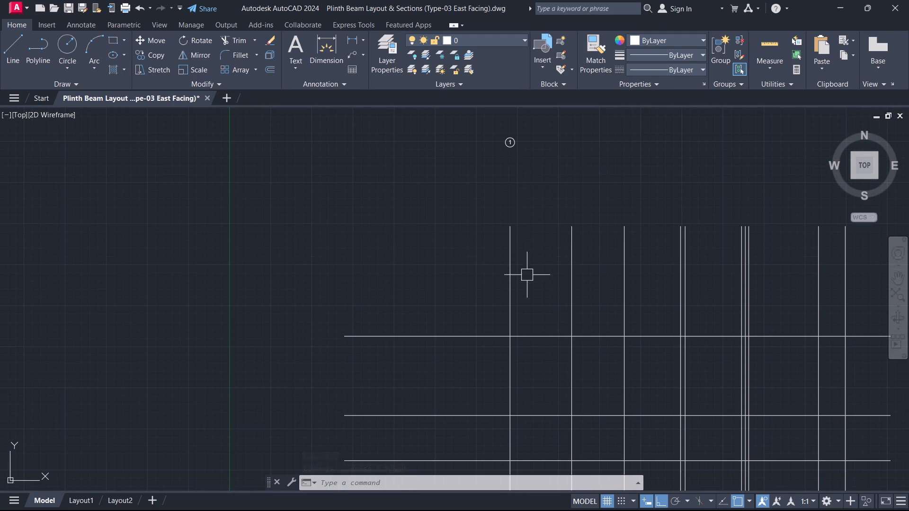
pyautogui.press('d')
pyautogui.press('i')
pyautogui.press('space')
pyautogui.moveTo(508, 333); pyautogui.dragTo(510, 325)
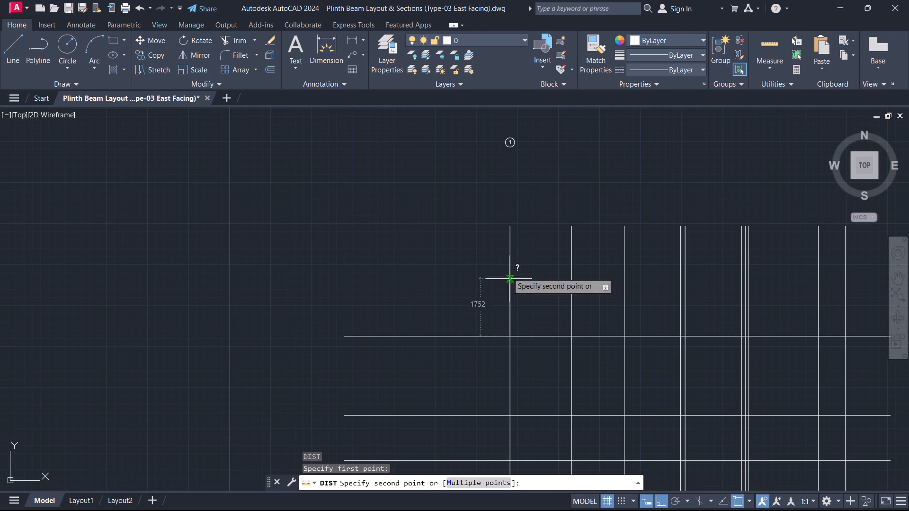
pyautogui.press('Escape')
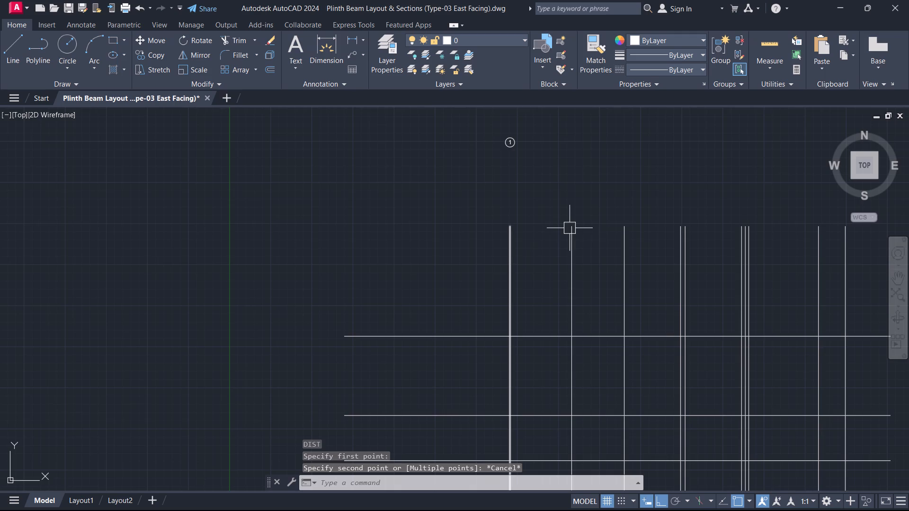
# Move the number 1 grid bubble so the bottom of its circle sits on the top end of the first vertical grid line.
pyautogui.scroll(-2, 571, 228)
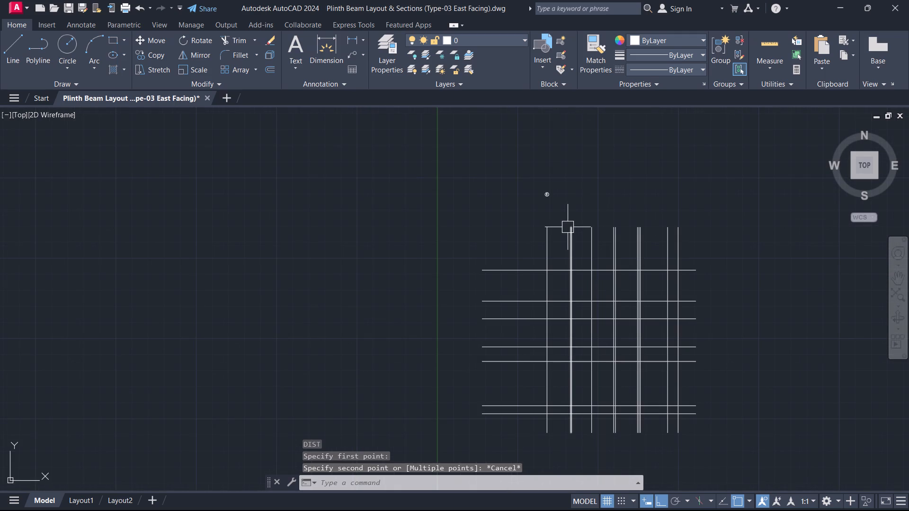
pyautogui.moveTo(562, 228); pyautogui.dragTo(556, 240, button='middle')
pyautogui.middleClick(556, 240)
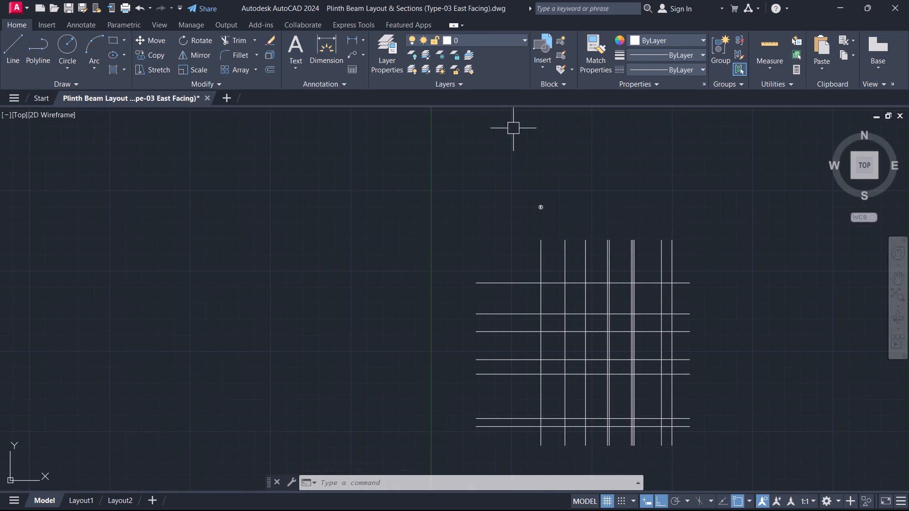
pyautogui.scroll(4, 533, 192)
pyautogui.moveTo(578, 281); pyautogui.dragTo(555, 246)
pyautogui.click(528, 204)
pyautogui.write('m')
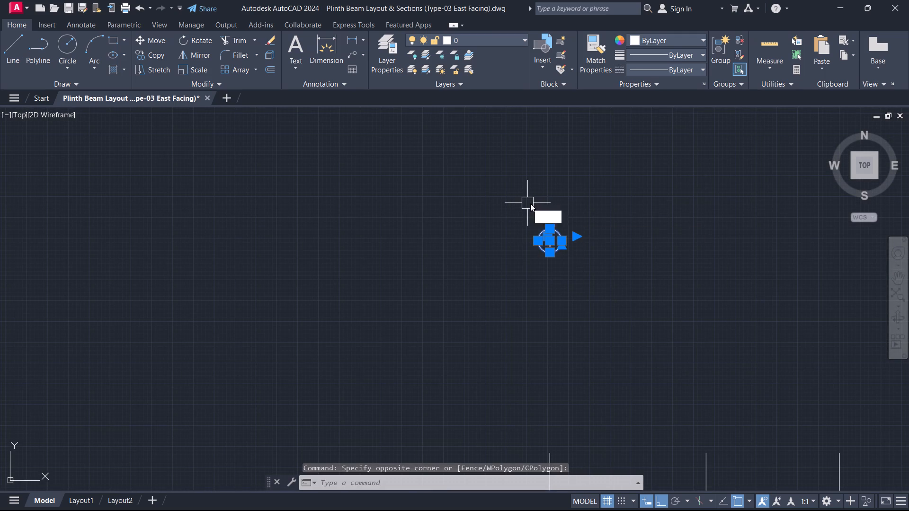
pyautogui.press('space')
pyautogui.click(549, 253)
pyautogui.moveTo(556, 342); pyautogui.dragTo(524, 103, button='middle')
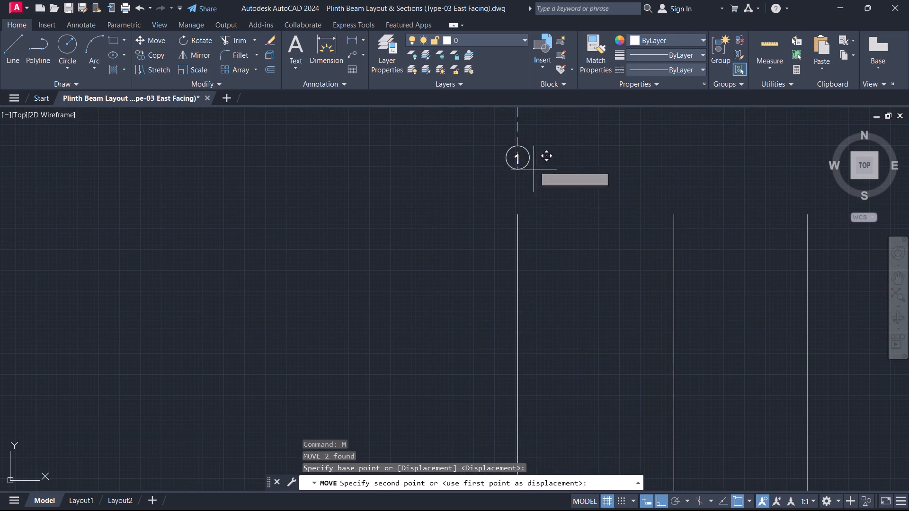
pyautogui.click(518, 216)
pyautogui.press('Escape')
# Set the text height of the number 1 in the grid bubble to 130.
pyautogui.scroll(4, 517, 206)
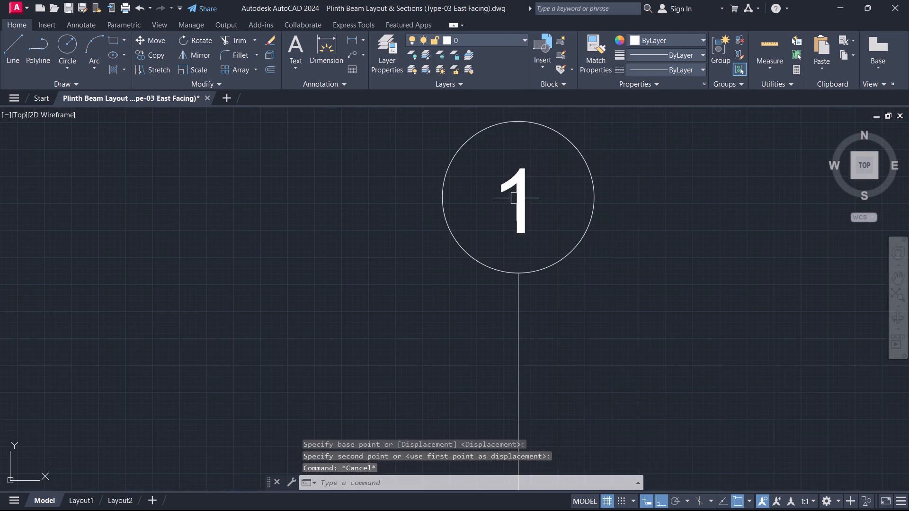
pyautogui.doubleClick(521, 198)
pyautogui.moveTo(542, 195); pyautogui.dragTo(490, 182)
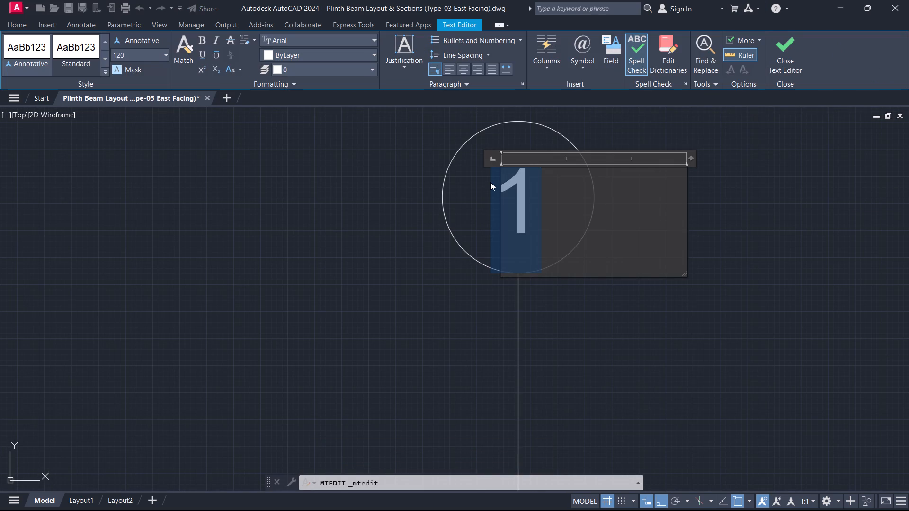
pyautogui.click(150, 58)
pyautogui.write('130')
pyautogui.press('Return')
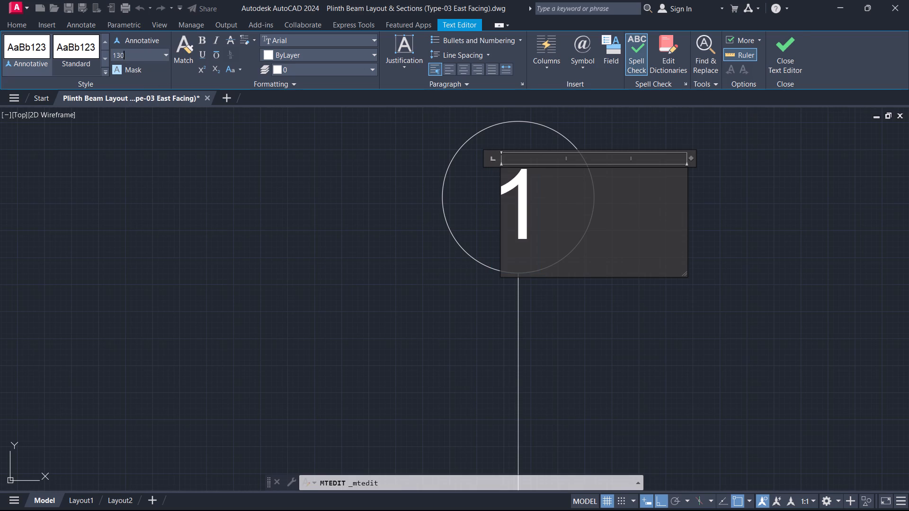
pyautogui.click(784, 56)
# Move the enlarged number 1 slightly to centre it inside its circle.
pyautogui.scroll(2, 520, 221)
pyautogui.moveTo(575, 204); pyautogui.dragTo(568, 200)
pyautogui.click(442, 155)
pyautogui.scroll(1, 481, 181)
pyautogui.scroll(-2, 481, 181)
pyautogui.moveTo(482, 183); pyautogui.dragTo(450, 286, button='middle')
pyautogui.press('m')
pyautogui.press('space')
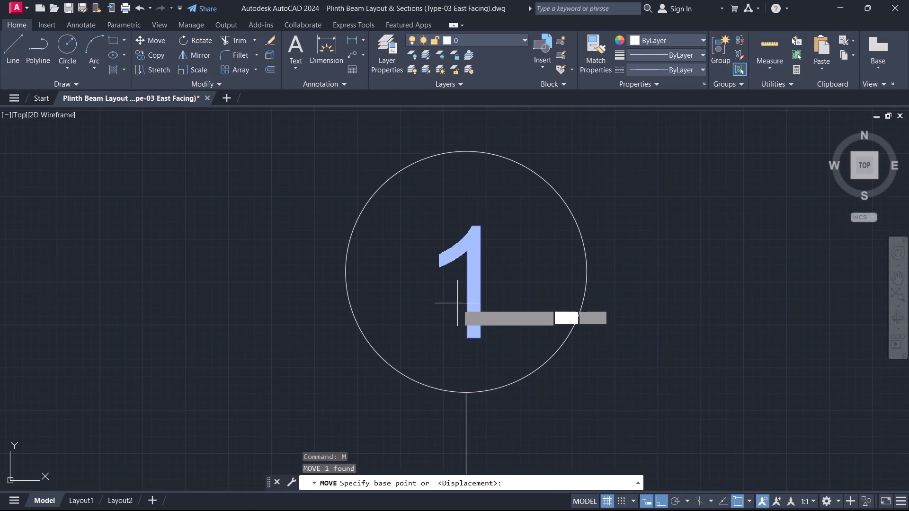
pyautogui.scroll(1, 467, 307)
pyautogui.click(480, 285)
pyautogui.click(472, 261)
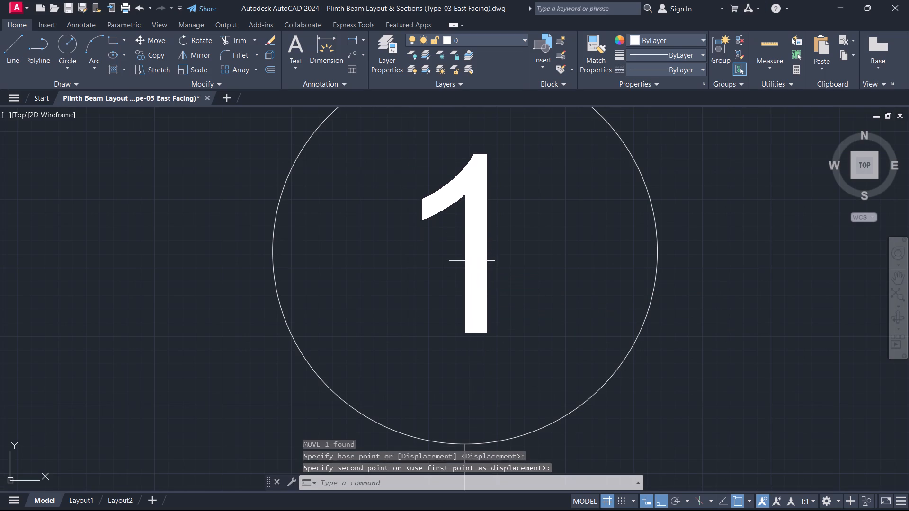
# Copy the number 1 bubble by its bottom point to the top ends of the second, third and last two vertical grid lines.
pyautogui.scroll(-5, 492, 260)
pyautogui.click(573, 264)
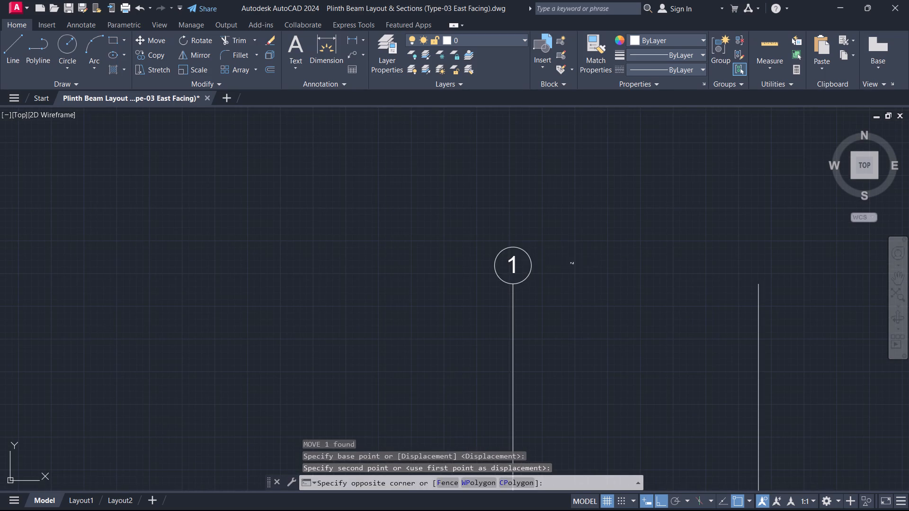
pyautogui.click(411, 242)
pyautogui.press('c')
pyautogui.write('o')
pyautogui.press('space')
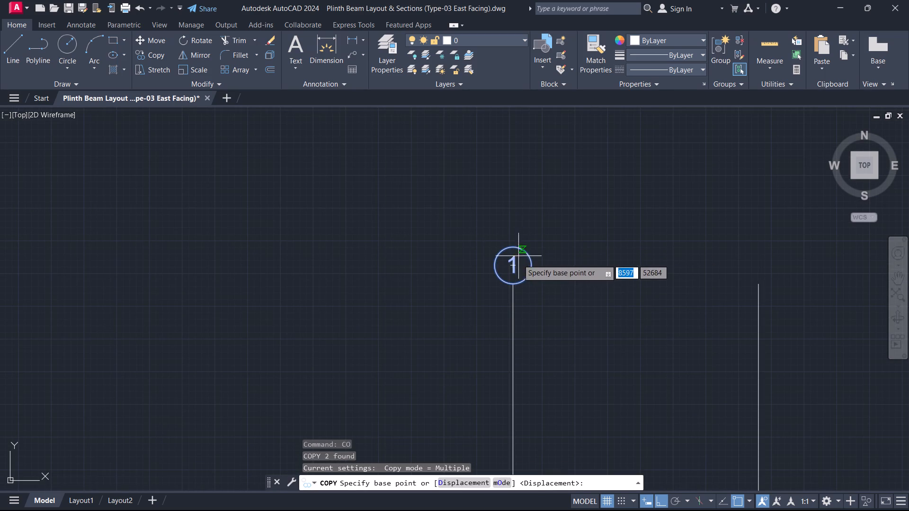
pyautogui.click(514, 283)
pyautogui.moveTo(720, 307); pyautogui.dragTo(461, 273, button='middle')
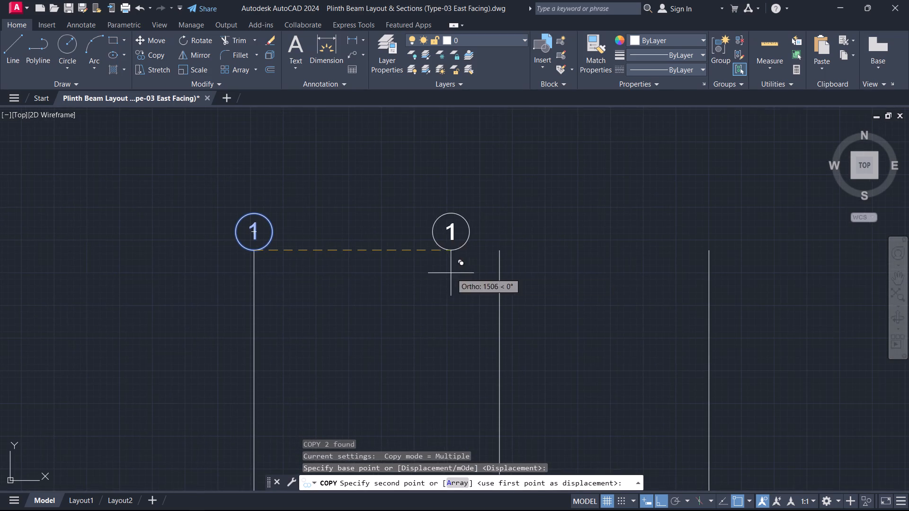
pyautogui.click(497, 252)
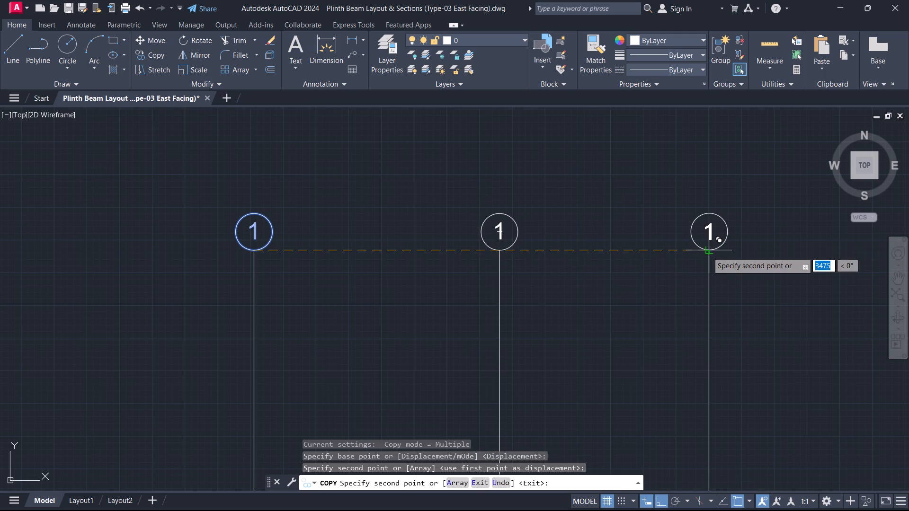
pyautogui.click(710, 252)
pyautogui.moveTo(713, 271); pyautogui.dragTo(90, 223, button='middle')
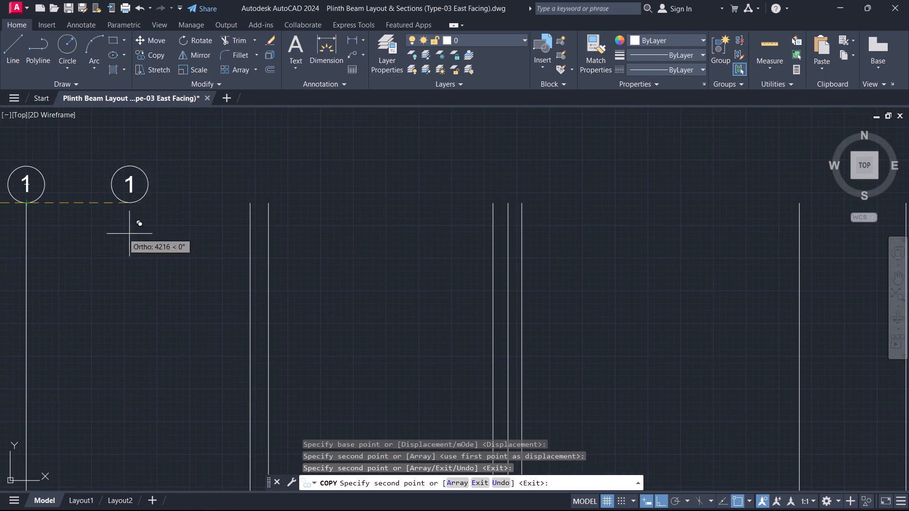
pyautogui.scroll(-2, 461, 206)
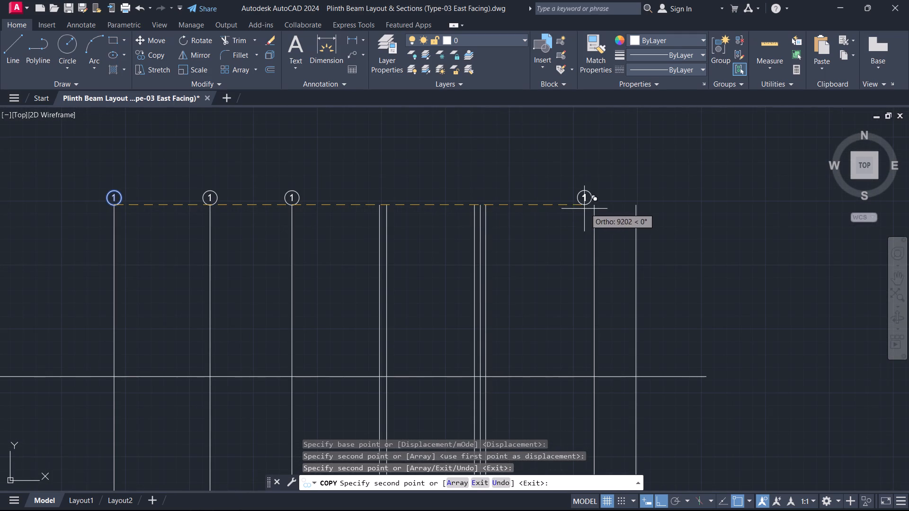
pyautogui.click(593, 206)
pyautogui.click(639, 202)
pyautogui.press('Escape')
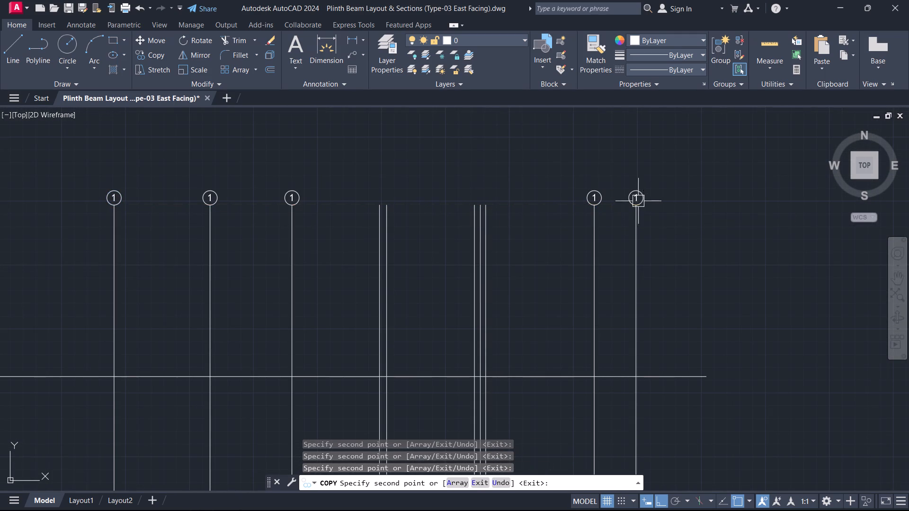
# Draw a horizontal line just below the top ends of the two closely spaced line groups, crossing all five of their vertical lines.
pyautogui.scroll(1, 513, 204)
pyautogui.scroll(1, 445, 224)
pyautogui.moveTo(462, 247); pyautogui.dragTo(559, 177, button='middle')
pyautogui.scroll(-2, 559, 177)
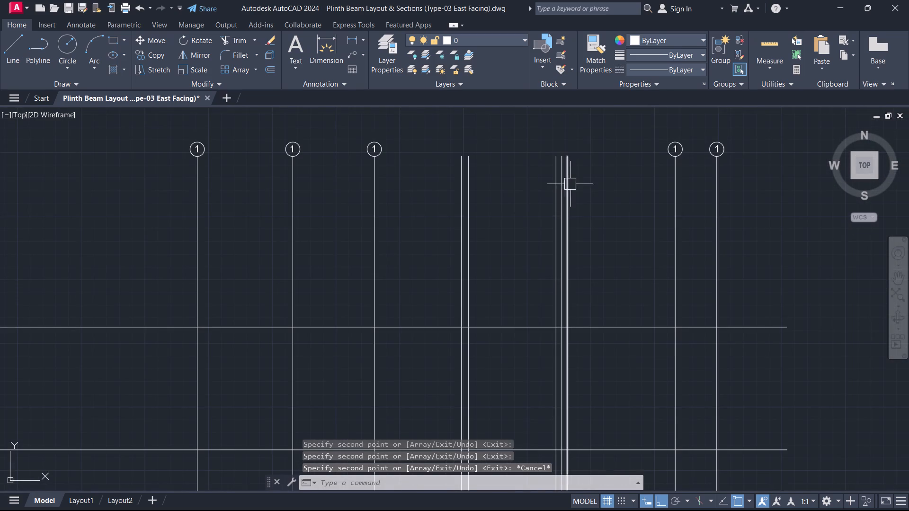
pyautogui.write('l')
pyautogui.press('space')
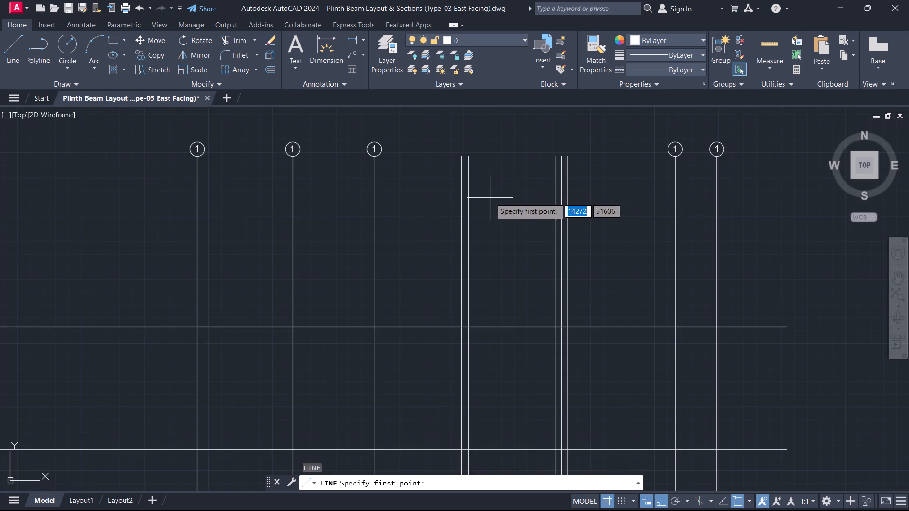
pyautogui.click(450, 186)
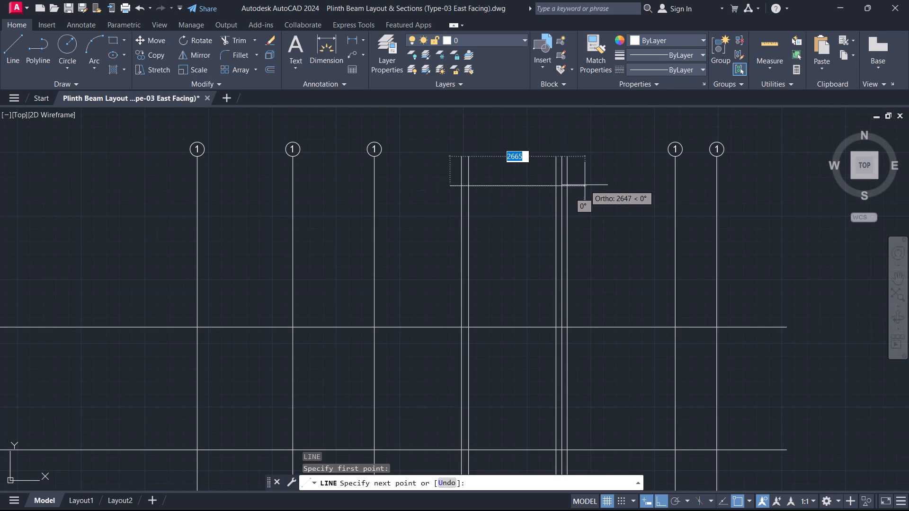
pyautogui.click(593, 200)
pyautogui.press('Escape')
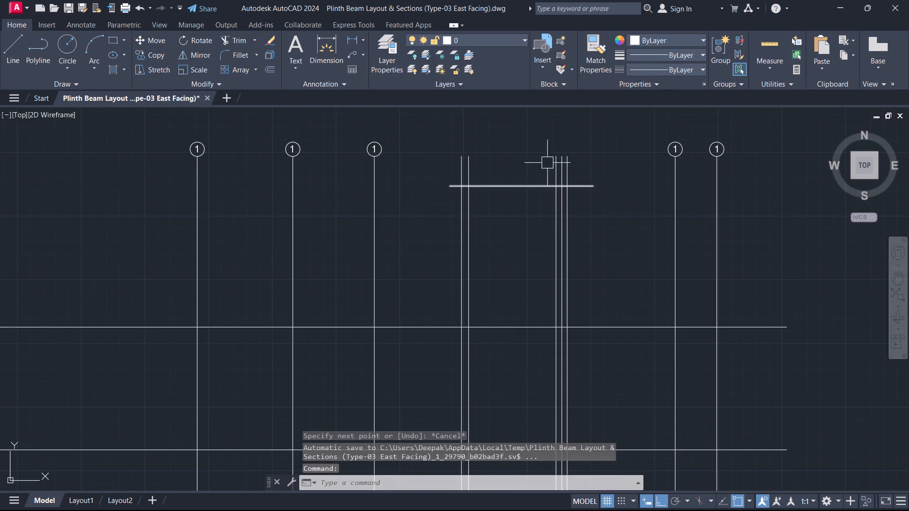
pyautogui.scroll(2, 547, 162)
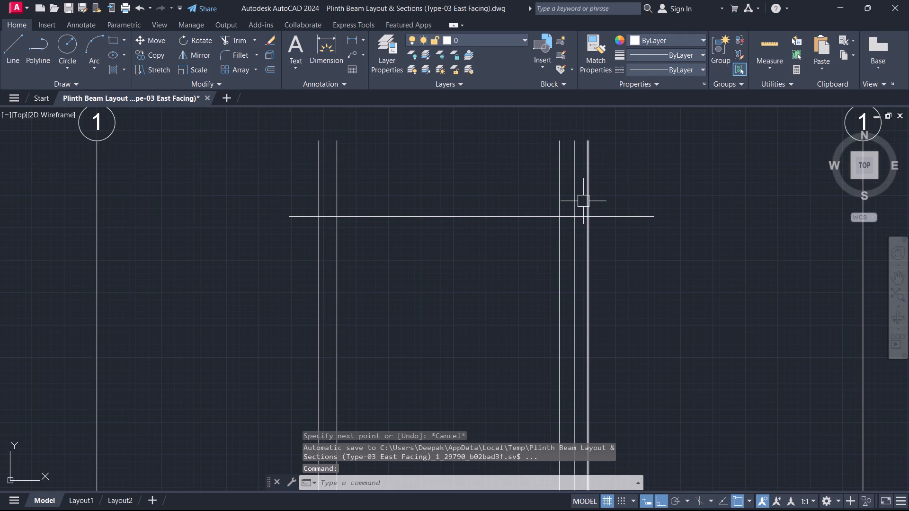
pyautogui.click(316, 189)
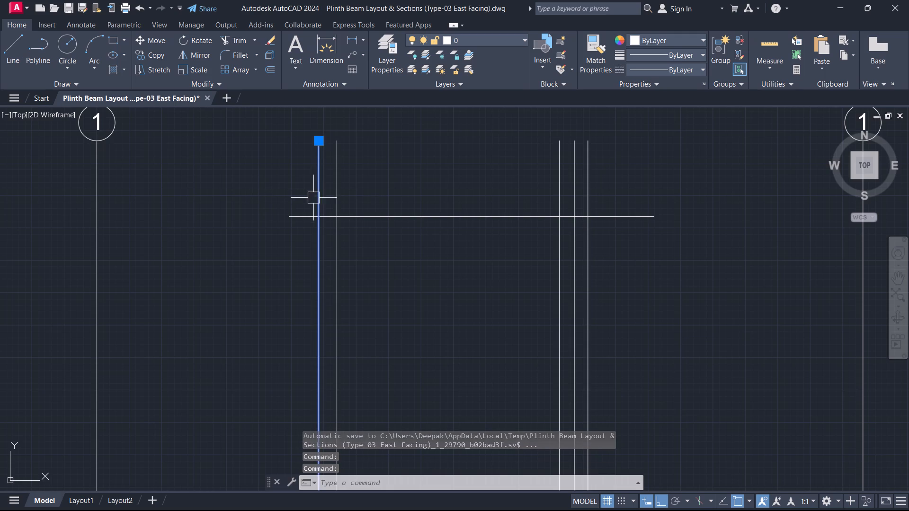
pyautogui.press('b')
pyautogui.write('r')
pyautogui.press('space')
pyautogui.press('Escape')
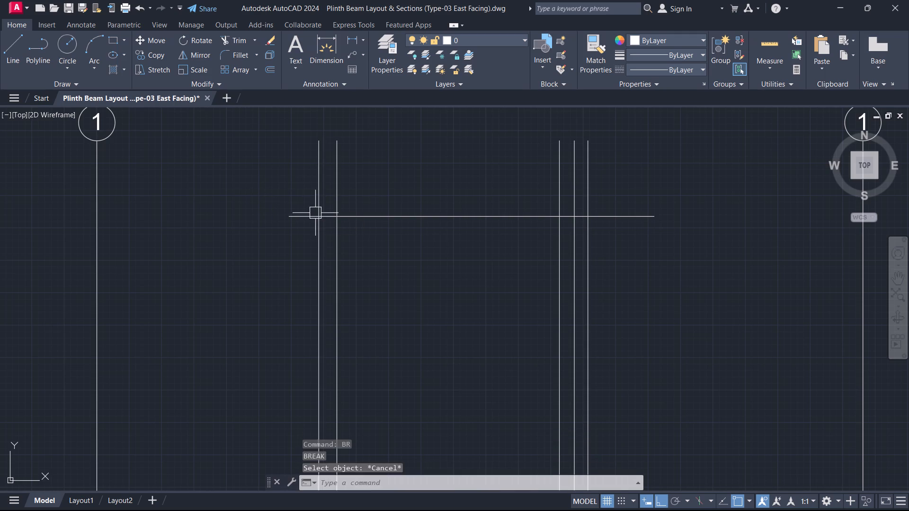
# Break the first line of the closely spaced pair at its intersection with the short horizontal line using Break at Point.
pyautogui.click(320, 199)
pyautogui.press('b')
pyautogui.press('r')
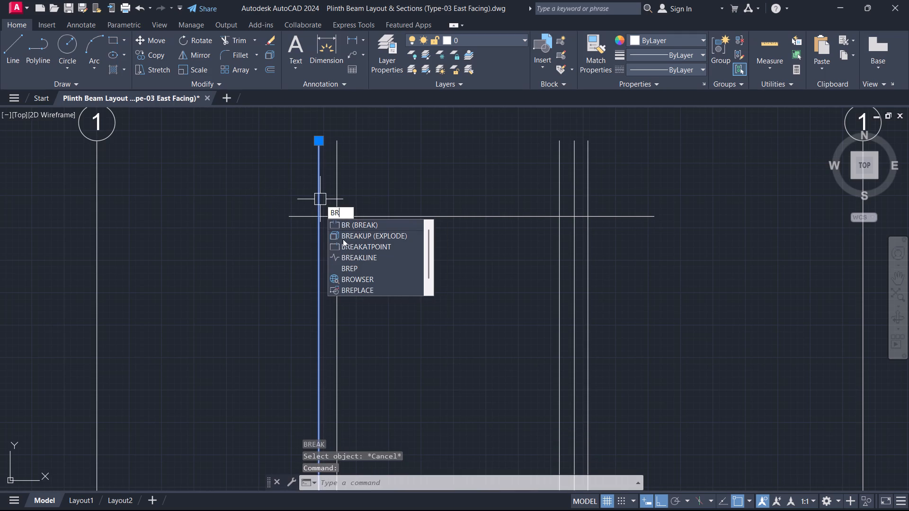
pyautogui.click(349, 244)
pyautogui.click(317, 215)
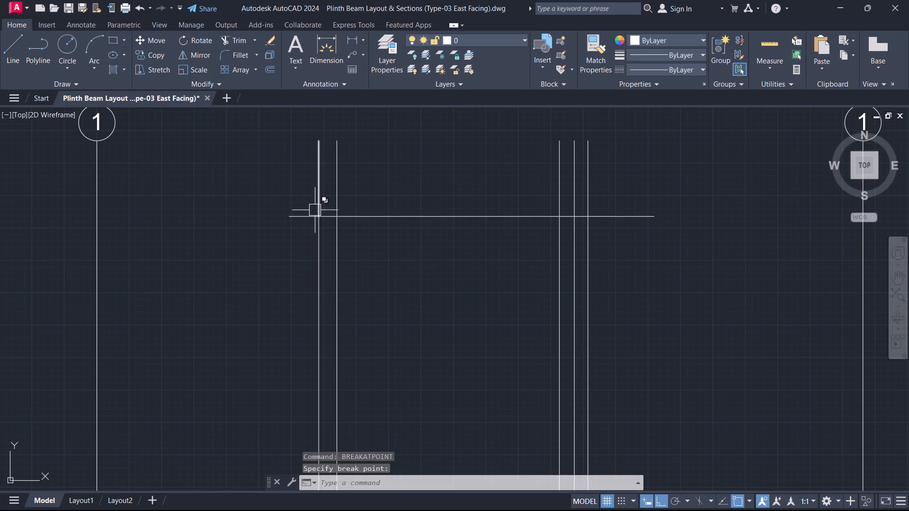
pyautogui.click(319, 188)
pyautogui.press('Escape')
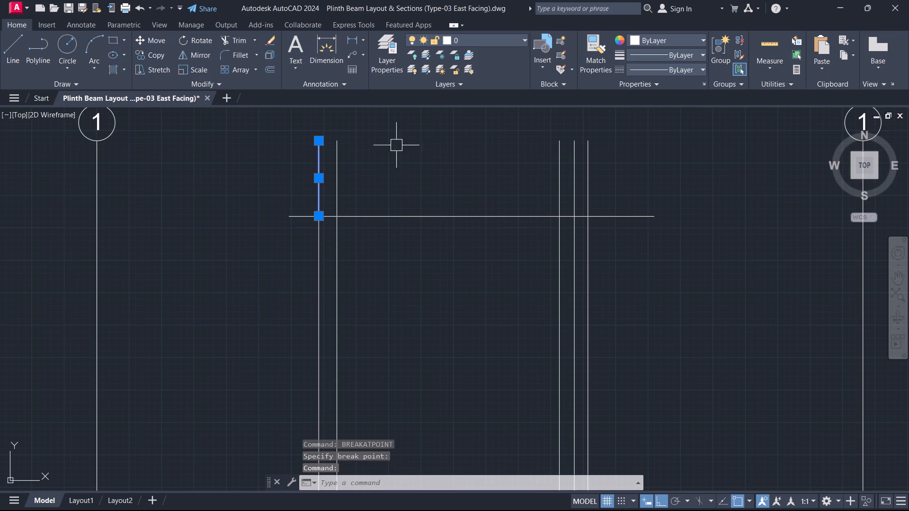
# Draw a horizontal line from the top end of the pair's first line across the tops of both closely spaced line groups.
pyautogui.press('l')
pyautogui.press('space')
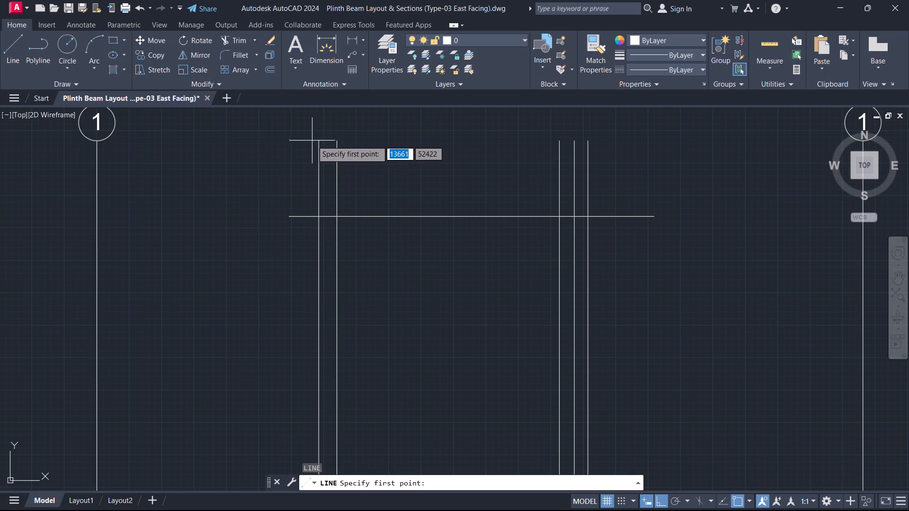
pyautogui.click(317, 138)
pyautogui.click(631, 135)
pyautogui.press('Escape')
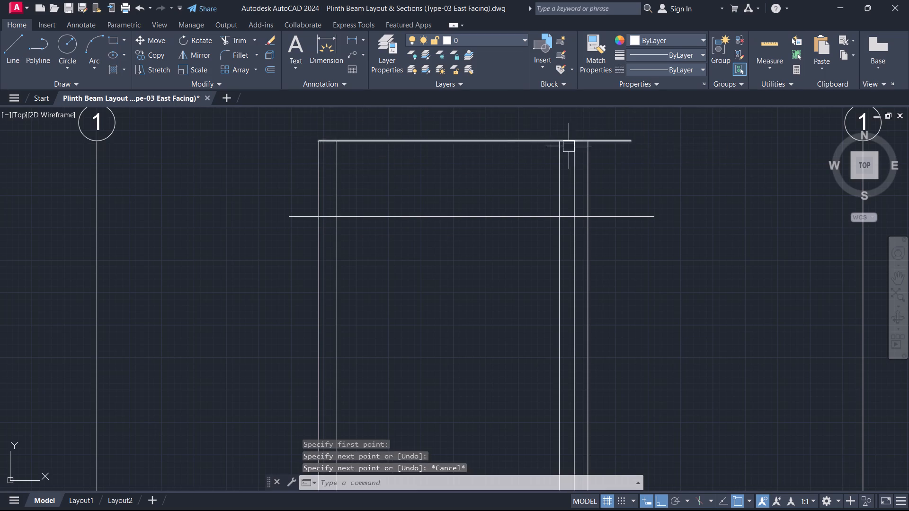
# Stretch both ends of the top horizontal line outward, one past the third grid bubble and the other almost to the fourth bubble.
pyautogui.click(472, 146)
pyautogui.click(318, 145)
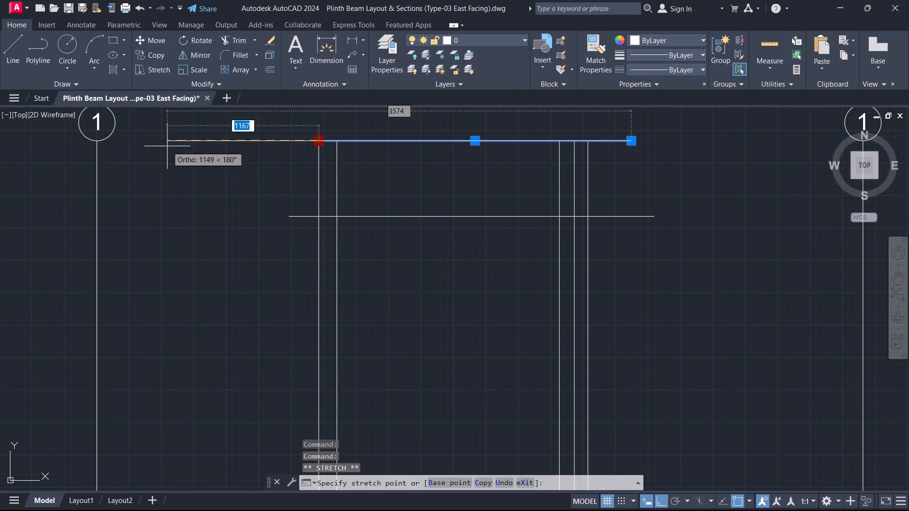
pyautogui.click(43, 146)
pyautogui.press('Escape')
pyautogui.click(618, 138)
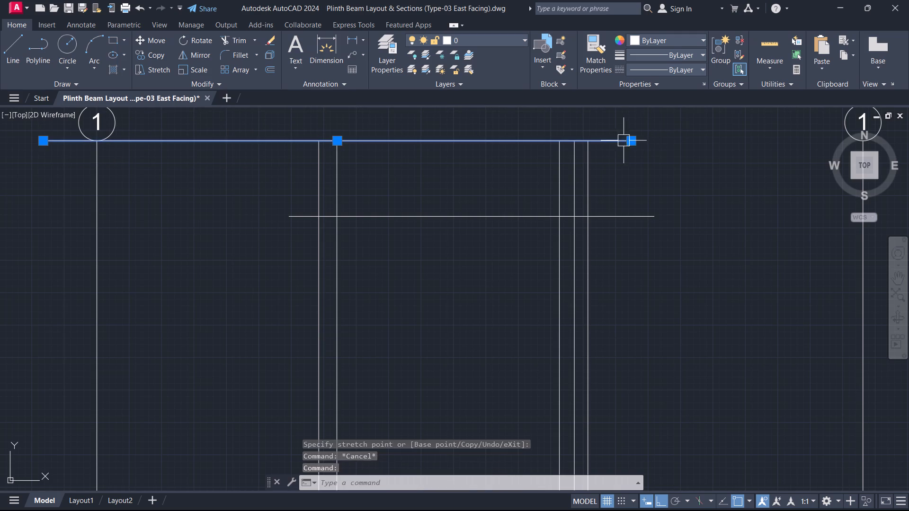
pyautogui.click(633, 142)
pyautogui.click(794, 141)
pyautogui.press('Escape')
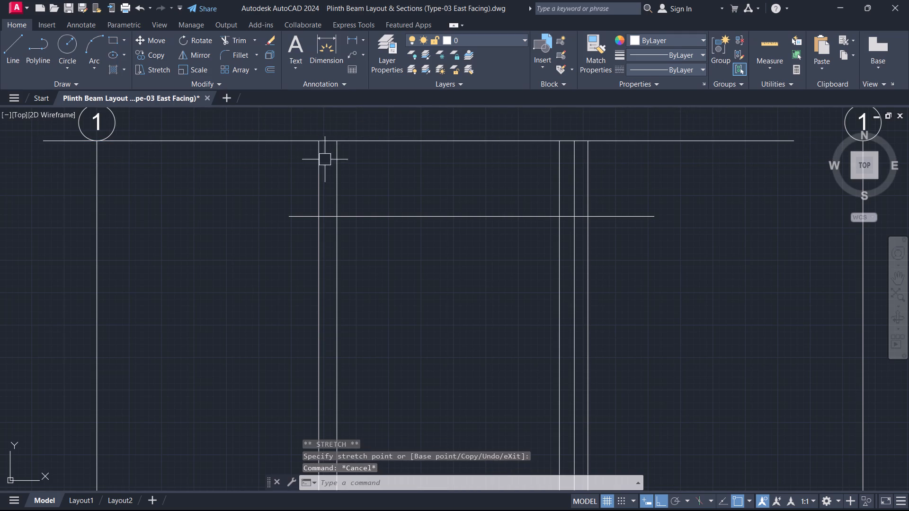
# Stretch the top end of the closely spaced pair's first line outward along the top horizontal line, making the splayed segment about 644 long.
pyautogui.click(318, 165)
pyautogui.scroll(2, 323, 158)
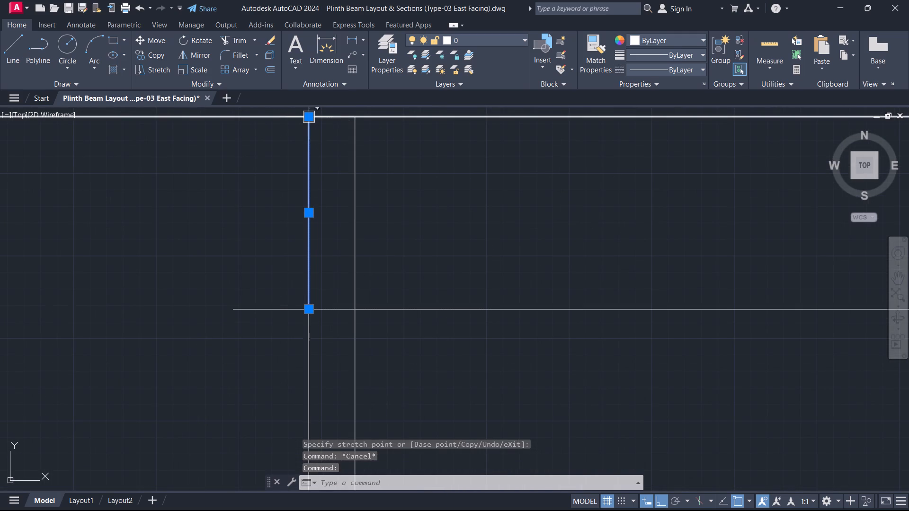
pyautogui.click(306, 114)
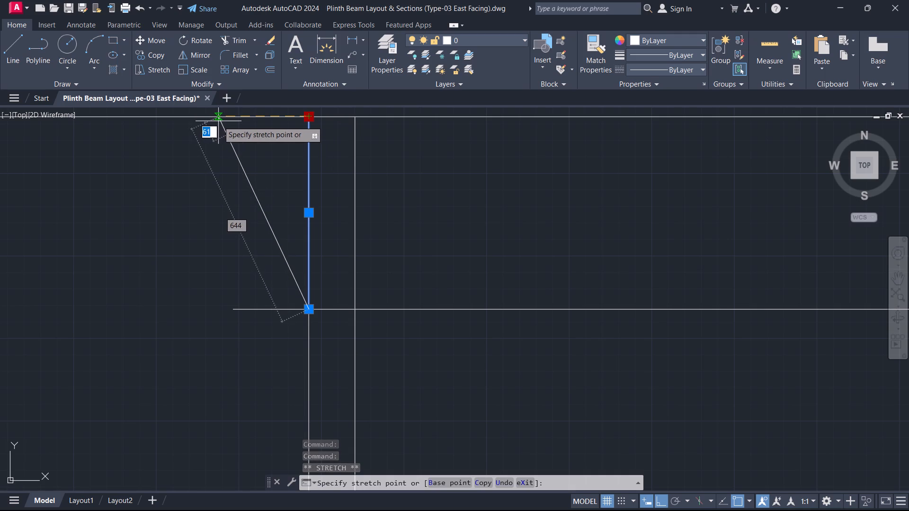
pyautogui.click(219, 121)
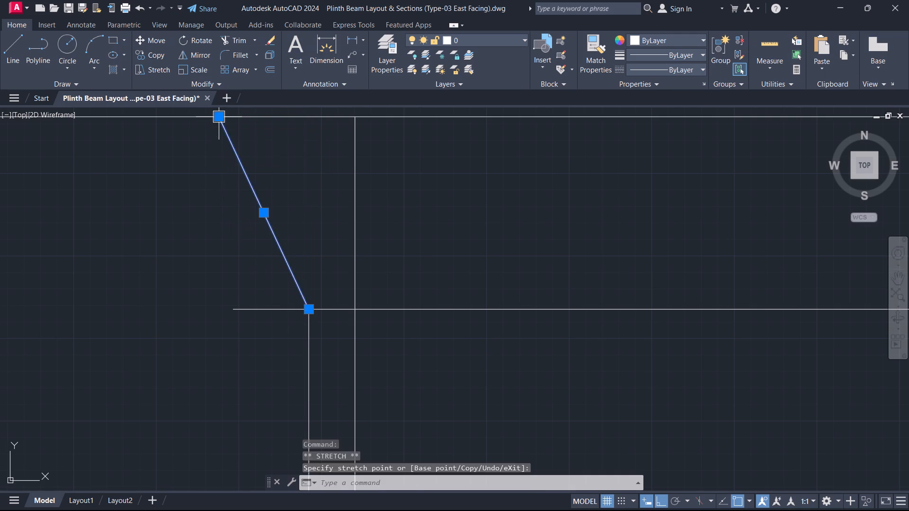
pyautogui.press('Escape')
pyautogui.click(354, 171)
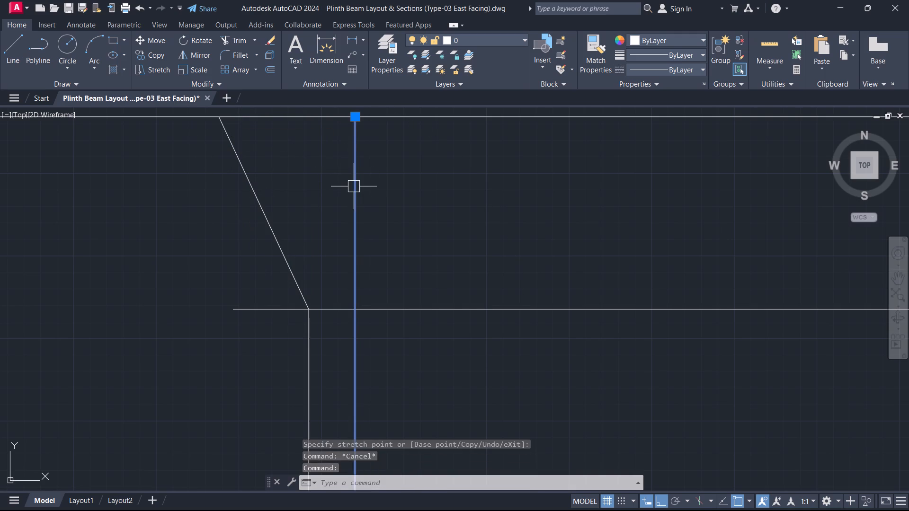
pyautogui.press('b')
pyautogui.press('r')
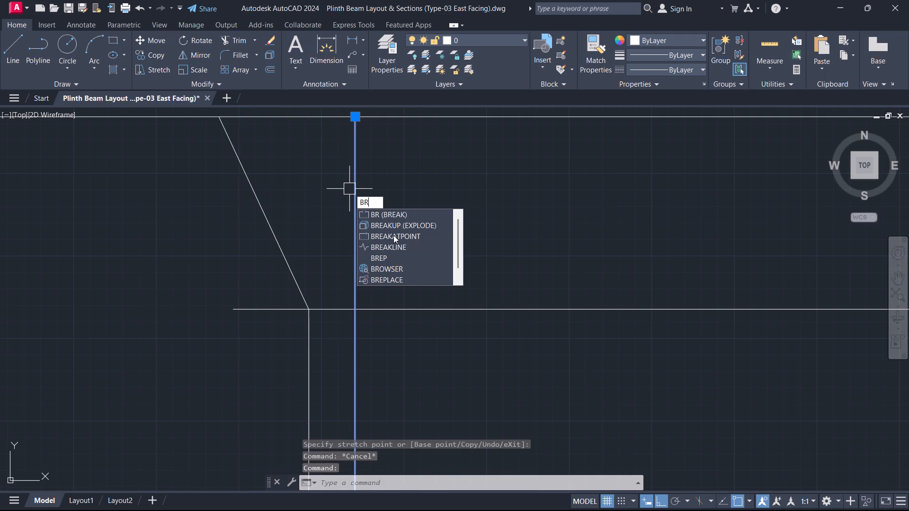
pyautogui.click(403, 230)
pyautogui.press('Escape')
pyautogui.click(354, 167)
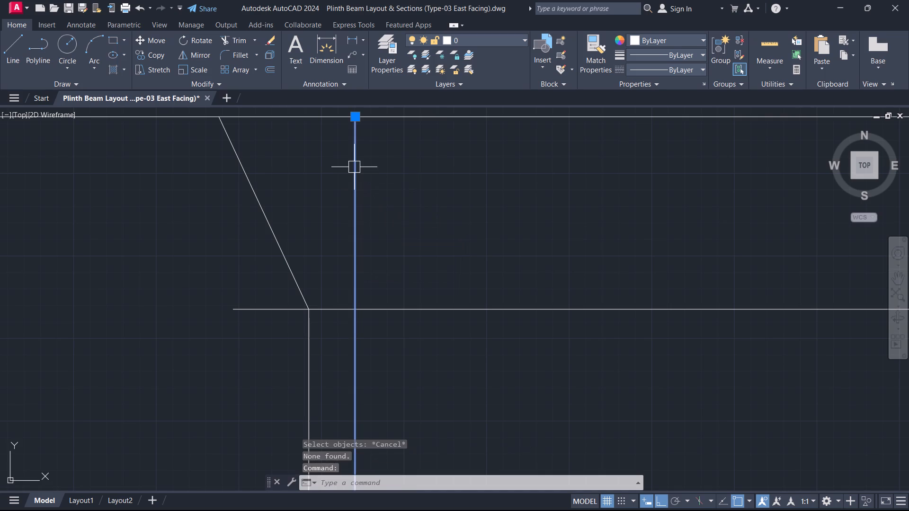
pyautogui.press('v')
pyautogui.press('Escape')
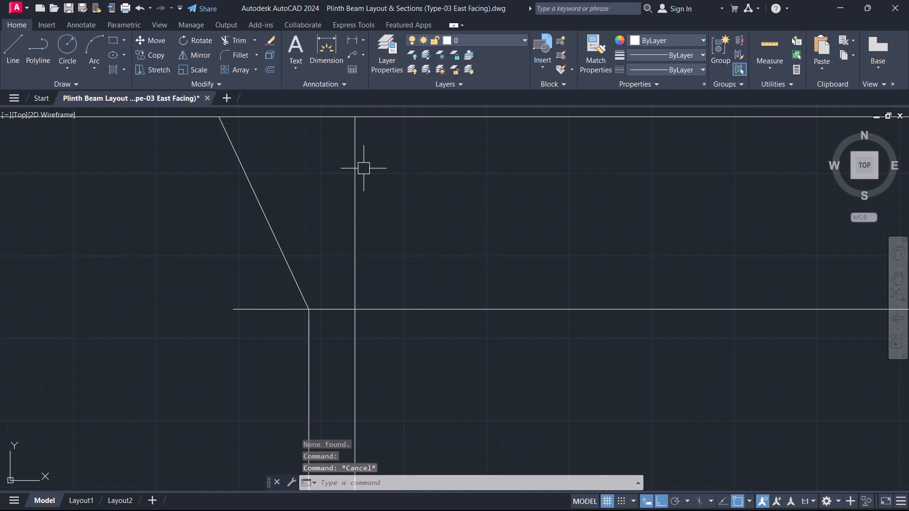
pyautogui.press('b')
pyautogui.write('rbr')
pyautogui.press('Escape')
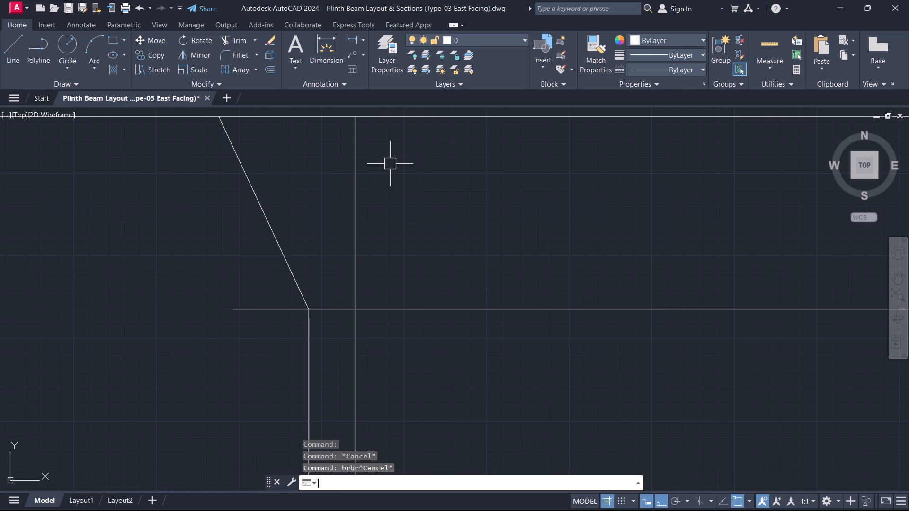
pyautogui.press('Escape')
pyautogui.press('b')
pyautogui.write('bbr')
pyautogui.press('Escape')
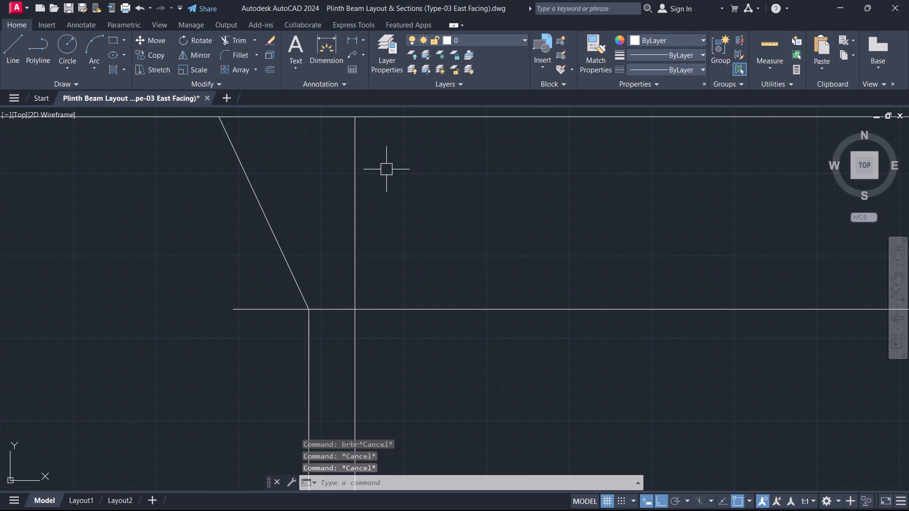
# Break the pair's second line at its intersection with the lower horizontal line using Break at Point.
pyautogui.write('br')
pyautogui.click(419, 216)
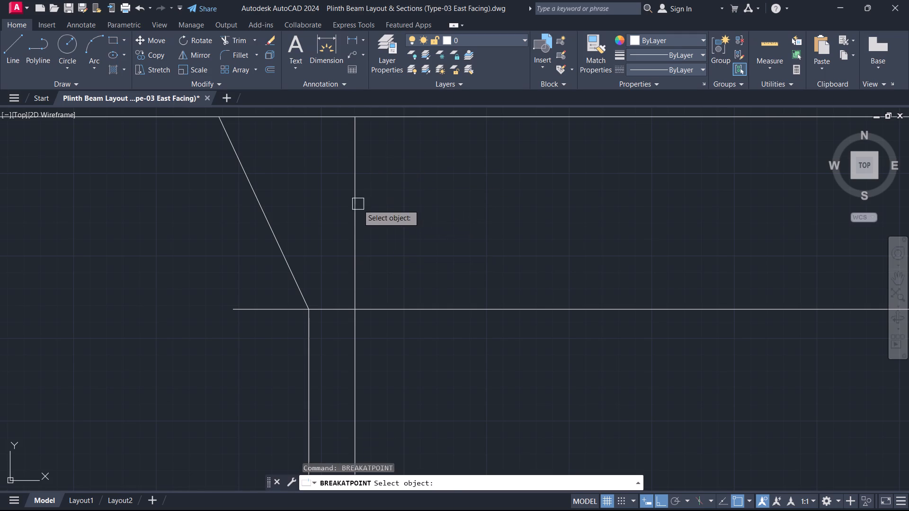
pyautogui.click(353, 207)
pyautogui.click(358, 308)
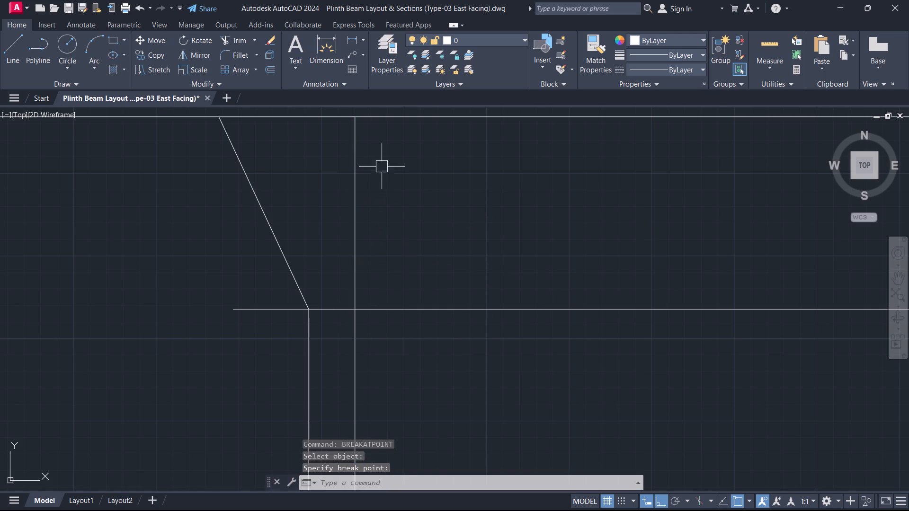
# Stretch the top end of the pair's second line outward along the top horizontal line, mirroring the first splay at about 642 long.
pyautogui.click(353, 136)
pyautogui.click(358, 113)
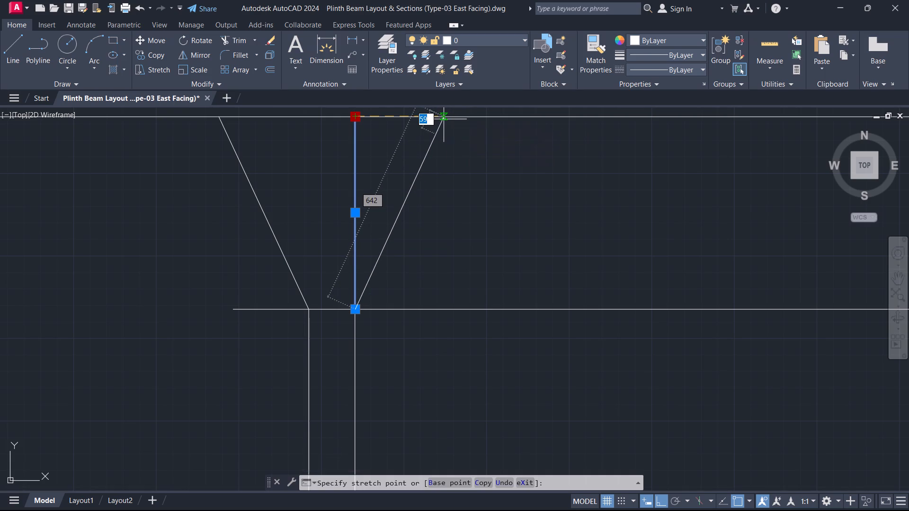
pyautogui.click(445, 119)
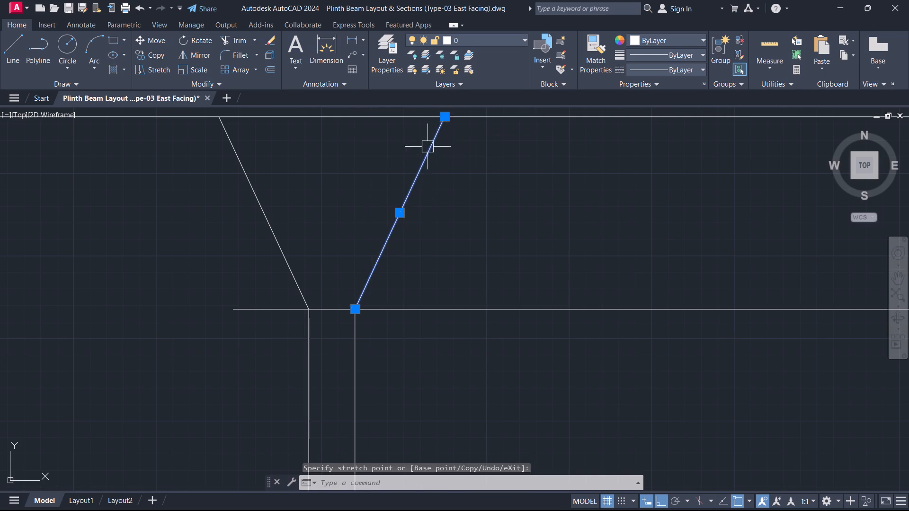
pyautogui.press('Escape')
# Copy the numbered grid bubble 1 from the neighbouring straight grid line onto the top ends of both splayed lines.
pyautogui.scroll(-2, 389, 176)
pyautogui.moveTo(378, 187); pyautogui.dragTo(432, 238, button='middle')
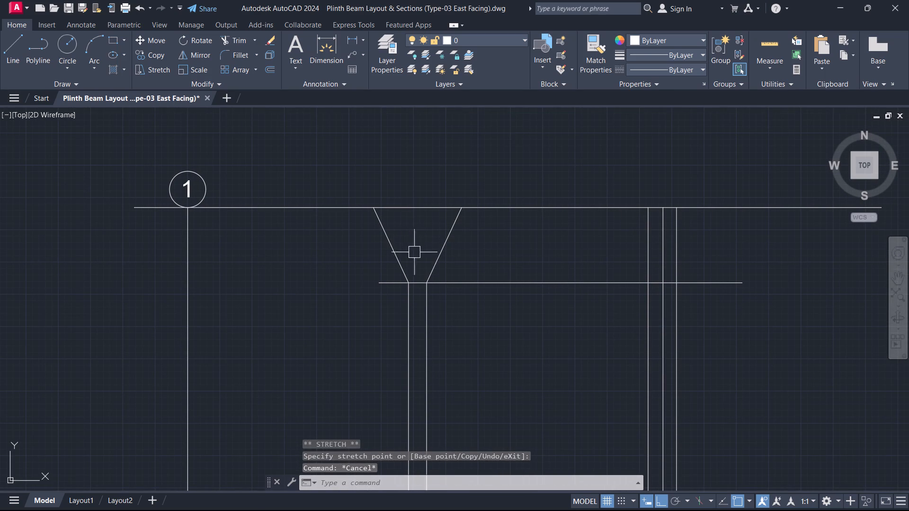
pyautogui.click(231, 185)
pyautogui.click(148, 184)
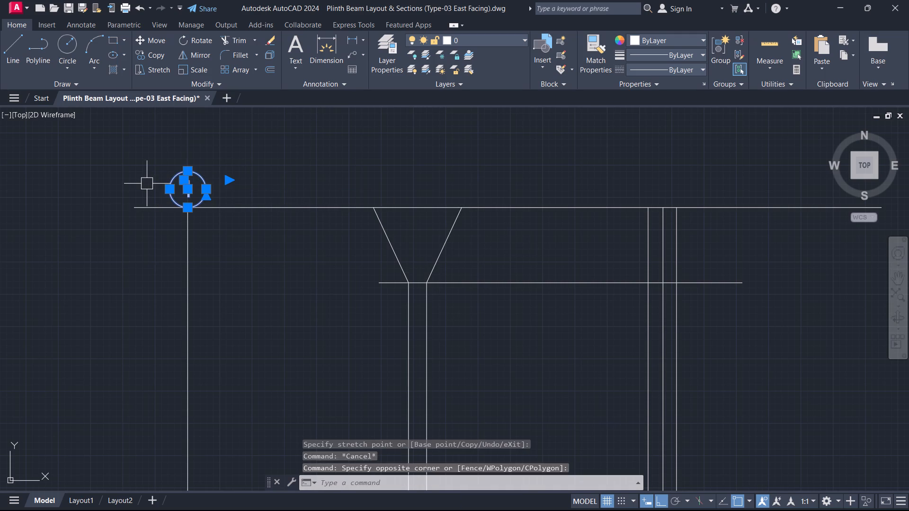
pyautogui.write('co')
pyautogui.press('space')
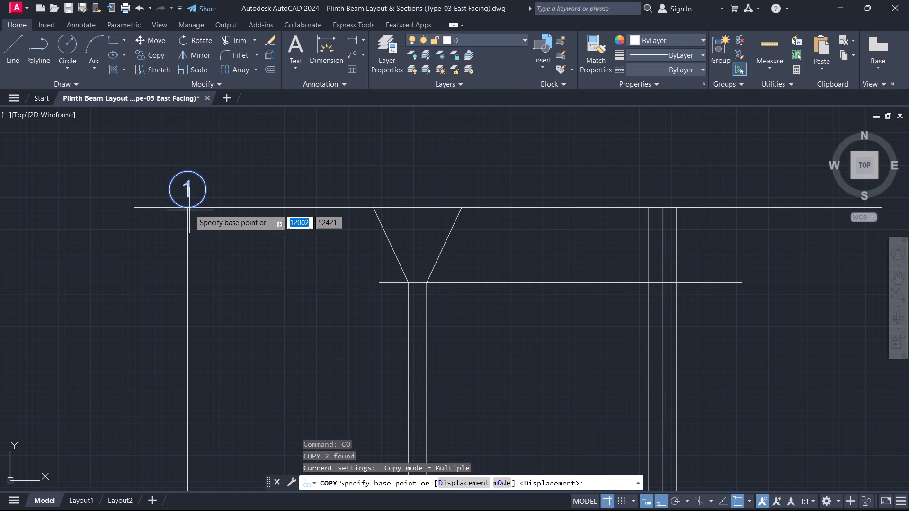
pyautogui.click(189, 209)
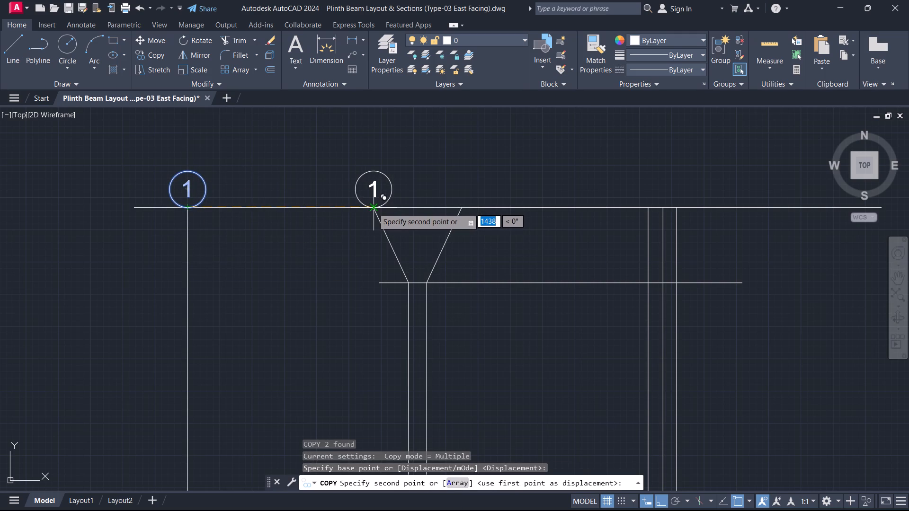
pyautogui.click(373, 208)
pyautogui.click(461, 209)
pyautogui.press('Escape')
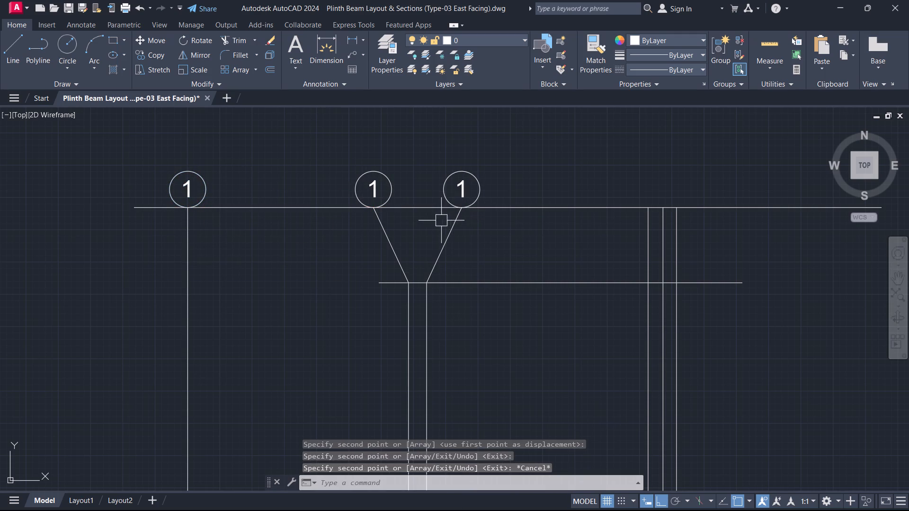
# Break the two outer lines of the three-line group where they cross the lower horizontal line, using Break at Point.
pyautogui.scroll(-2, 486, 210)
pyautogui.moveTo(509, 200); pyautogui.dragTo(396, 190, button='middle')
pyautogui.scroll(3, 438, 203)
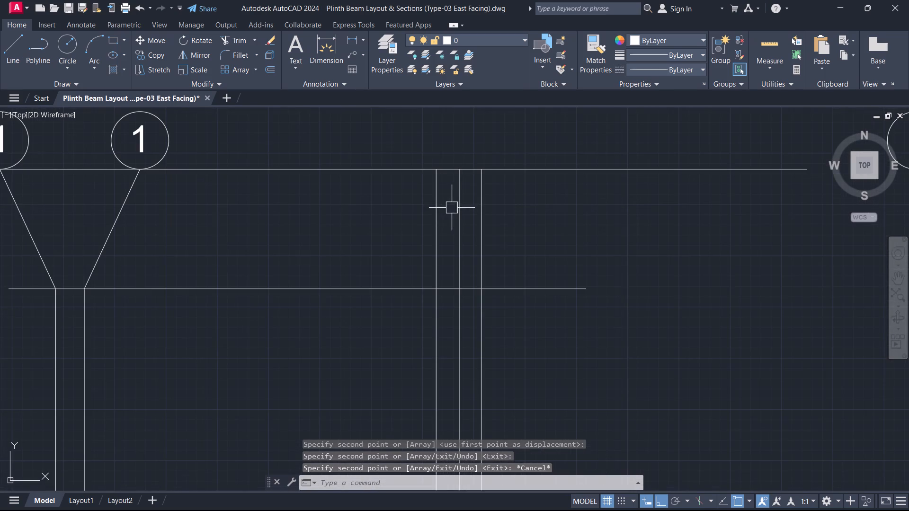
pyautogui.click(434, 210)
pyautogui.write('br')
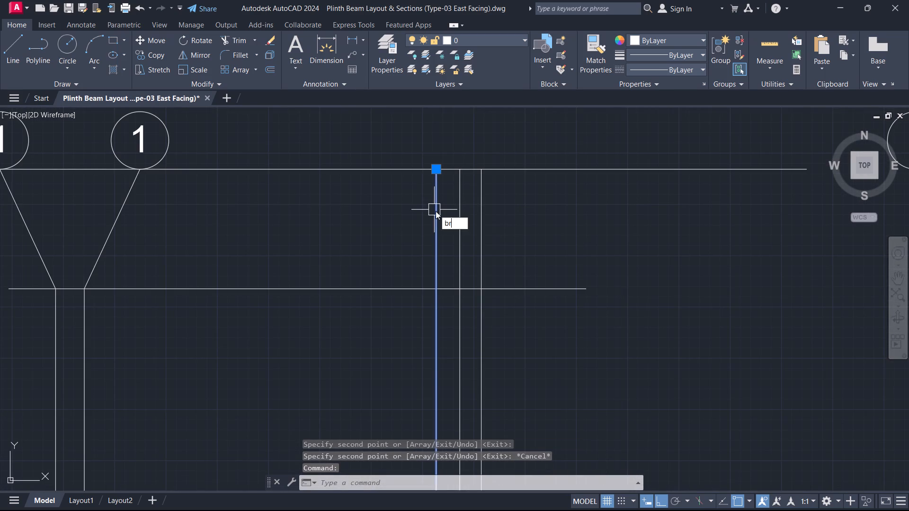
pyautogui.click(482, 255)
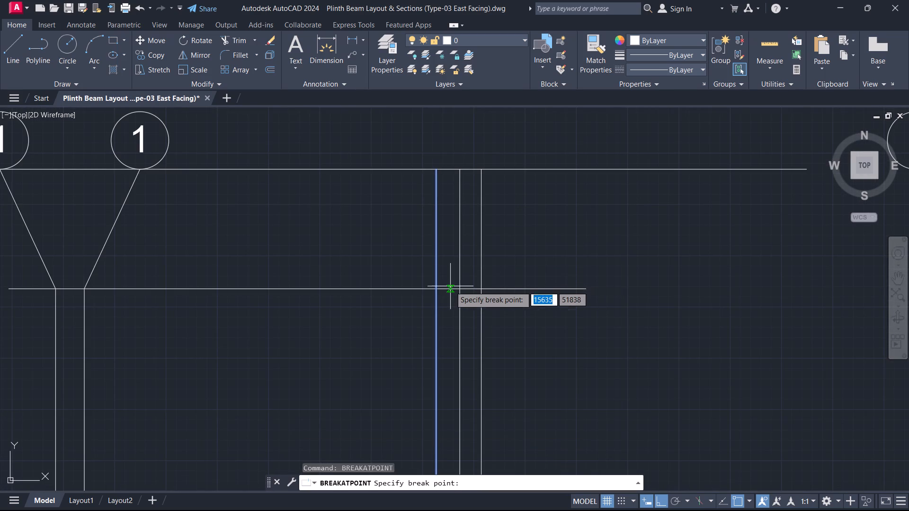
pyautogui.click(438, 289)
pyautogui.click(483, 273)
pyautogui.press('space')
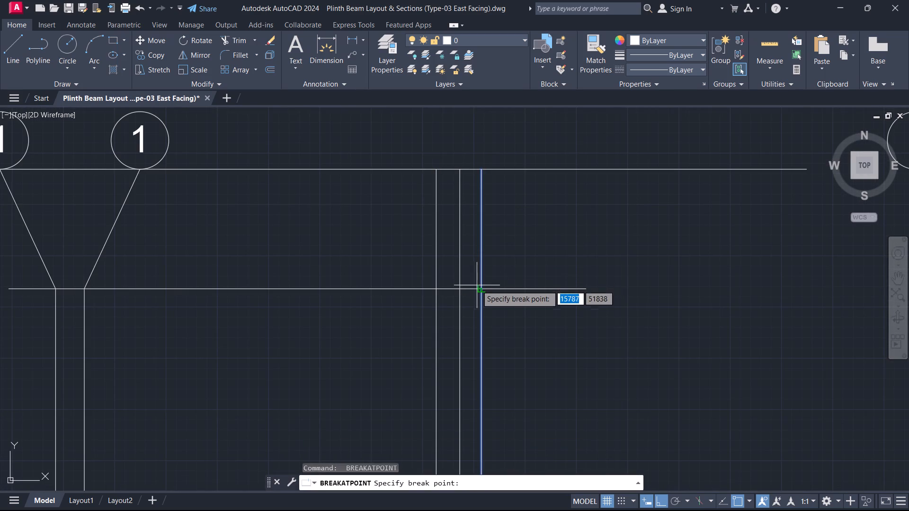
pyautogui.click(478, 289)
pyautogui.press('Escape')
# Stretch the top end of the three-line group's first line outward along the top horizontal line, making the splayed segment about 707 long.
pyautogui.click(430, 236)
pyautogui.doubleClick(440, 213)
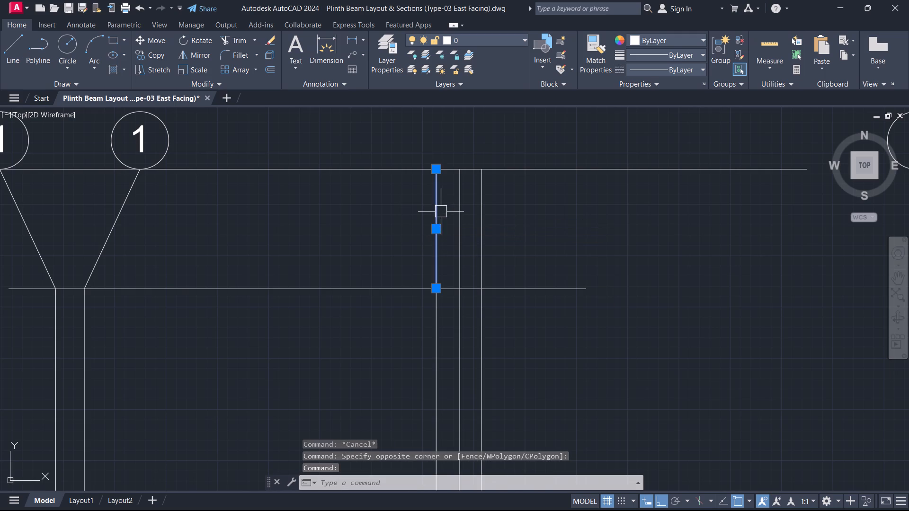
pyautogui.click(435, 169)
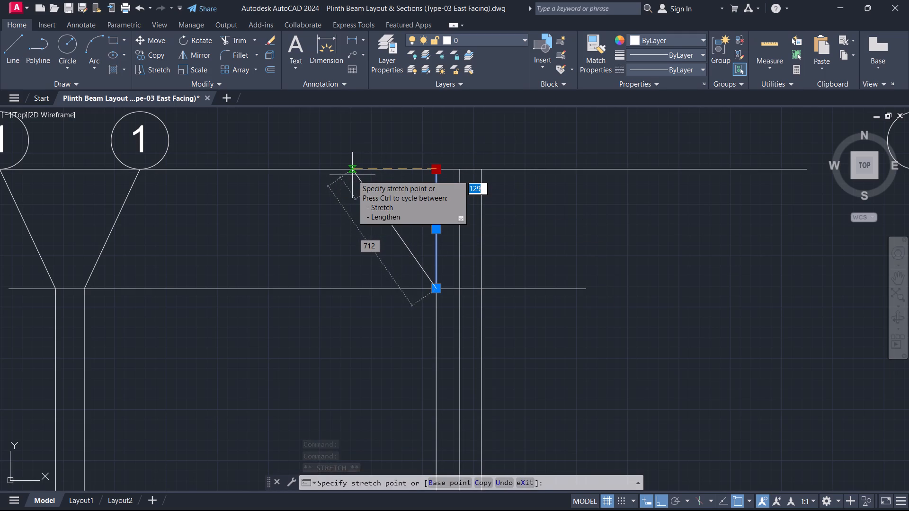
pyautogui.scroll(3, 351, 174)
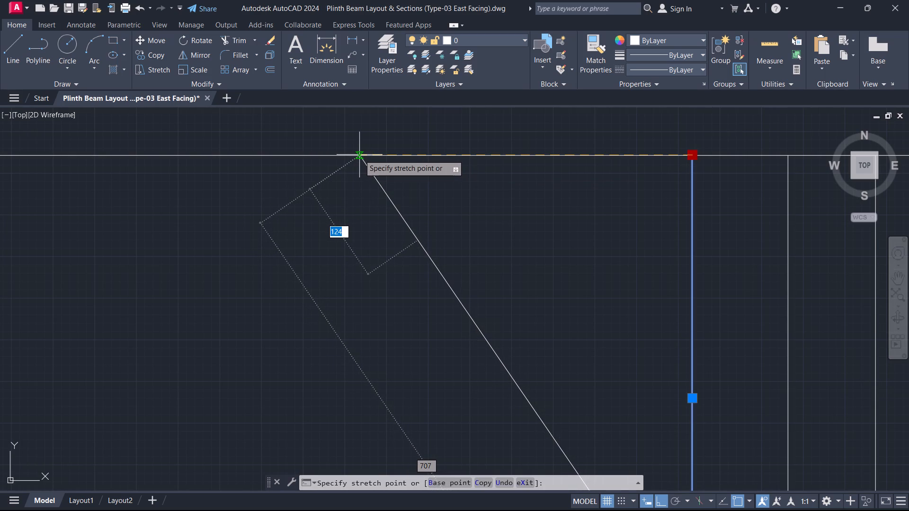
pyautogui.click(358, 155)
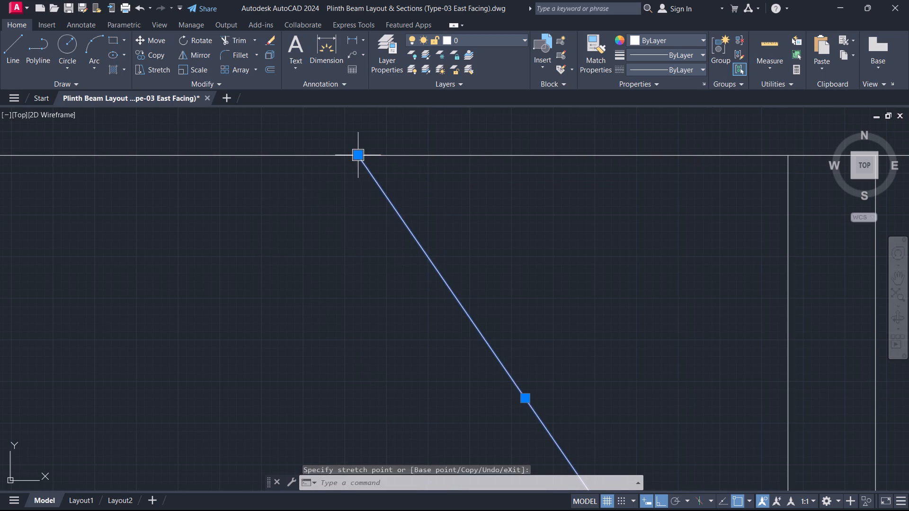
pyautogui.press('Escape')
# Stretch the top end of the three-line group's third line outward along the top horizontal line to a matching splay about 707 long.
pyautogui.scroll(-5, 519, 169)
pyautogui.moveTo(547, 195); pyautogui.dragTo(434, 211, button='middle')
pyautogui.scroll(4, 427, 211)
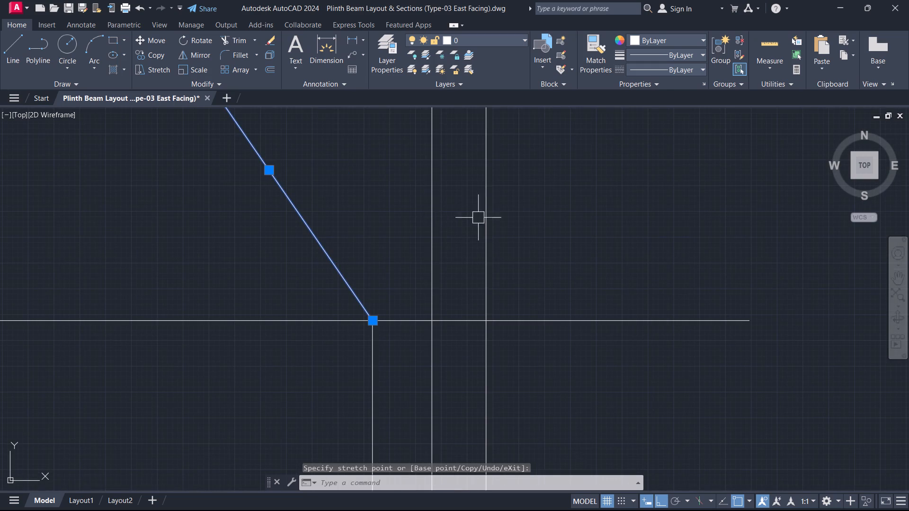
pyautogui.click(489, 217)
pyautogui.scroll(-5, 518, 211)
pyautogui.moveTo(525, 212); pyautogui.dragTo(400, 316, button='middle')
pyautogui.scroll(3, 397, 288)
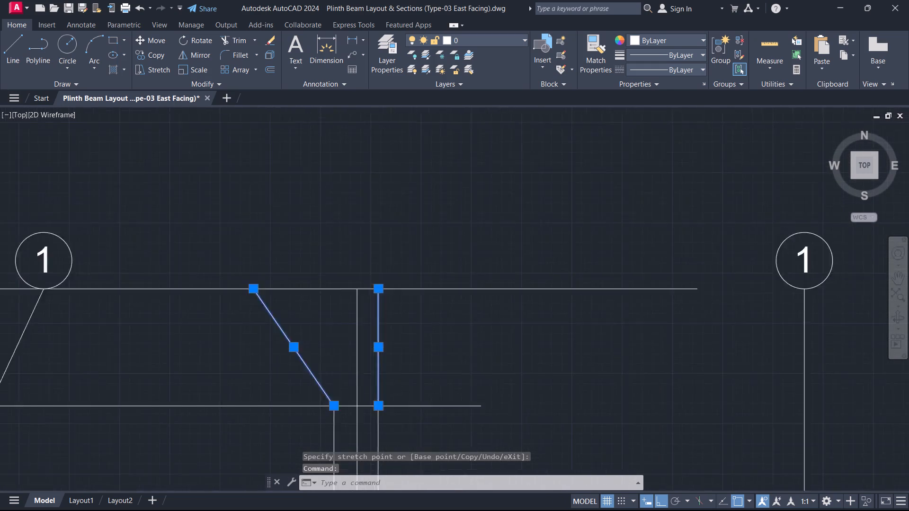
pyautogui.click(364, 293)
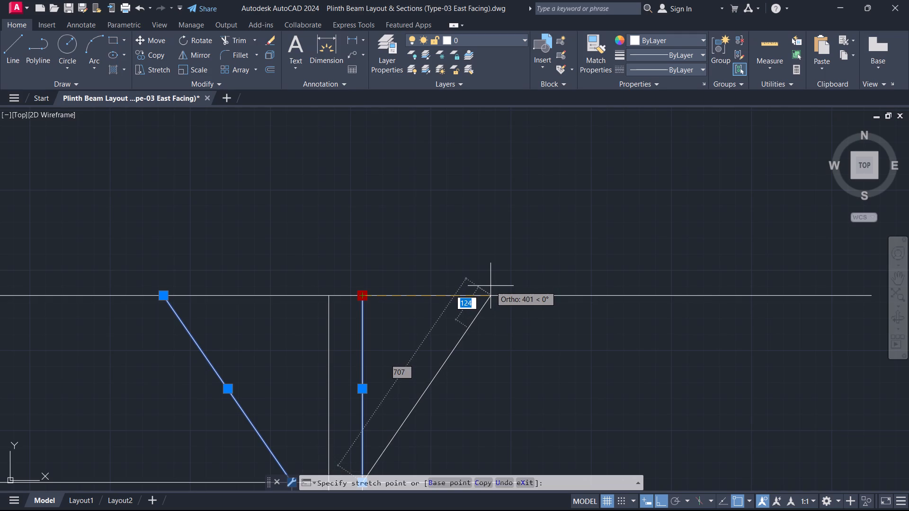
pyautogui.scroll(5, 490, 286)
pyautogui.moveTo(485, 309); pyautogui.dragTo(530, 91, button='middle')
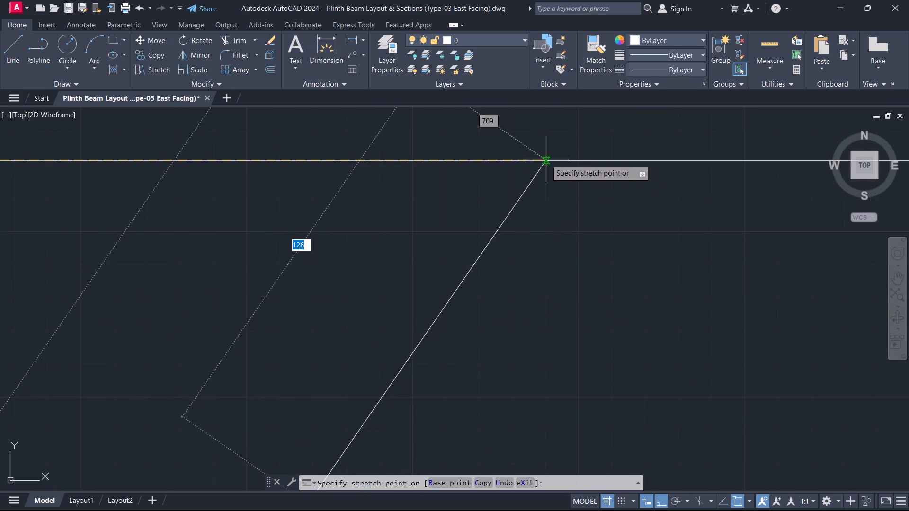
pyautogui.click(539, 160)
pyautogui.press('Escape')
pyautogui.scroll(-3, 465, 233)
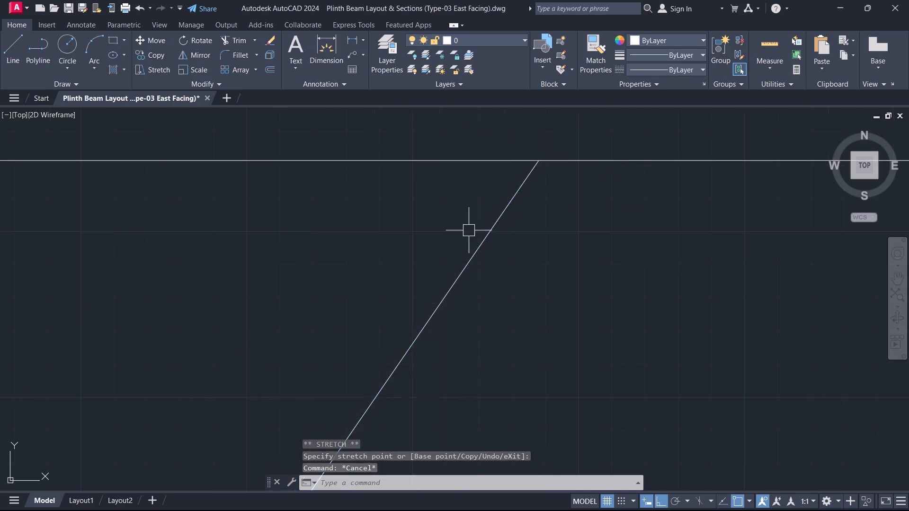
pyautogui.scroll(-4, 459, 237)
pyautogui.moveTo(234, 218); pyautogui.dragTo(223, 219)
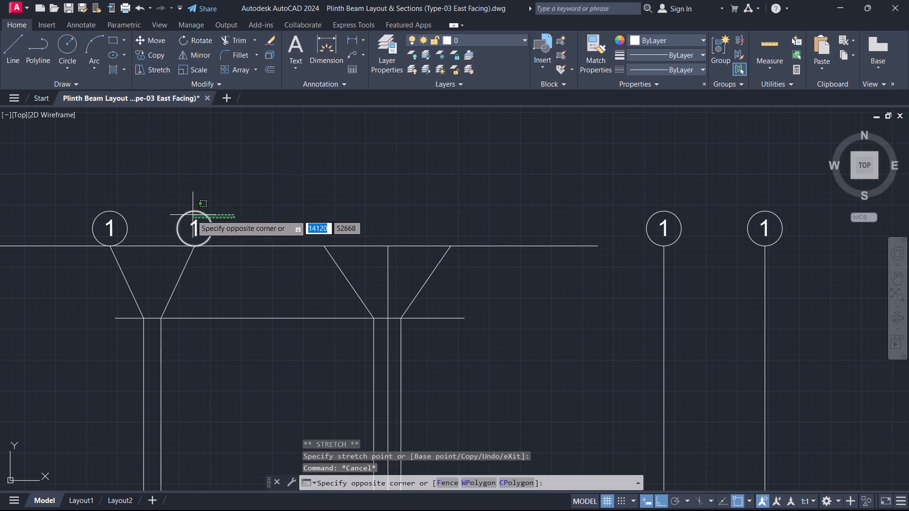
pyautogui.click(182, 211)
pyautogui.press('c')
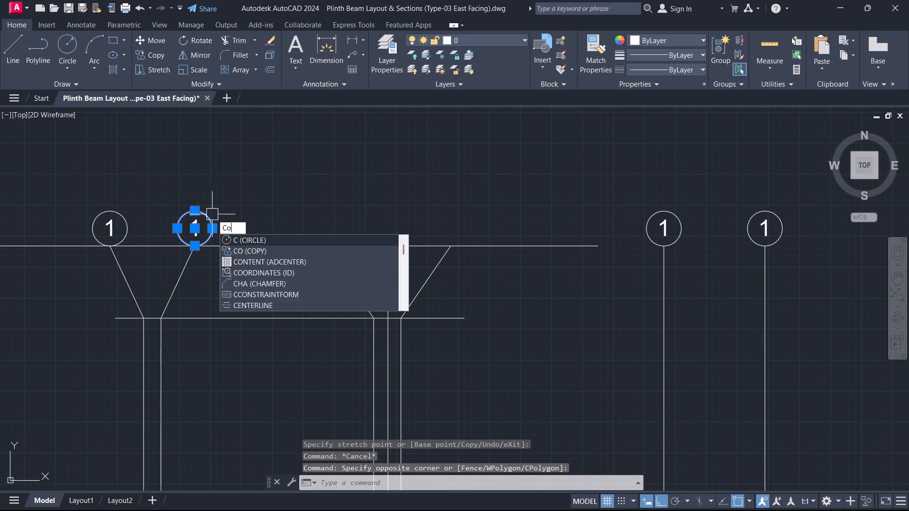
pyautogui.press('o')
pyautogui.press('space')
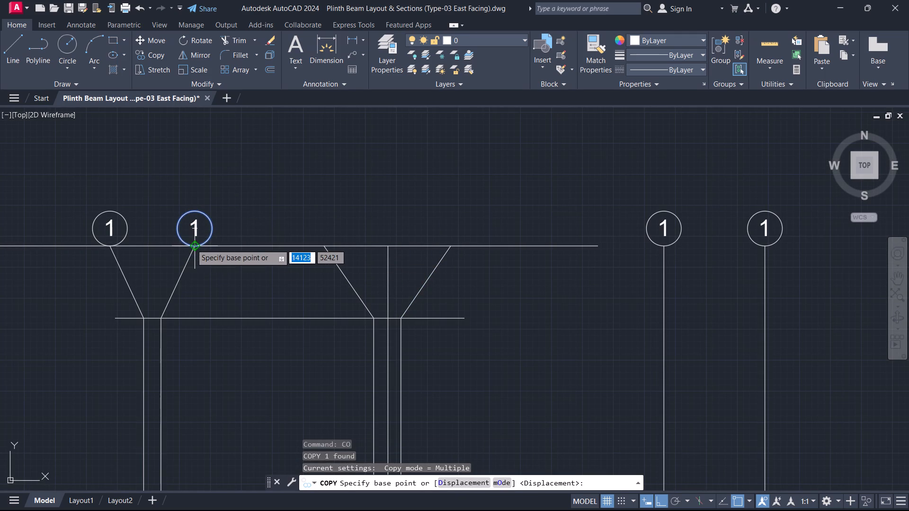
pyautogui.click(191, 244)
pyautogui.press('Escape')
# Copy the grid bubble and its number 1 from the splayed pair's second line onto the top end of the three-line group's first line.
pyautogui.moveTo(235, 224); pyautogui.dragTo(228, 224)
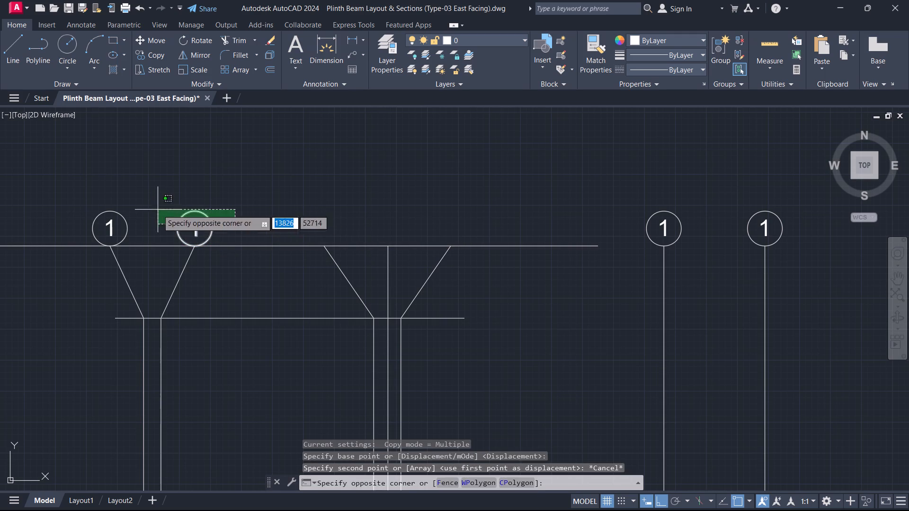
pyautogui.click(157, 209)
pyautogui.write('co')
pyautogui.press('space')
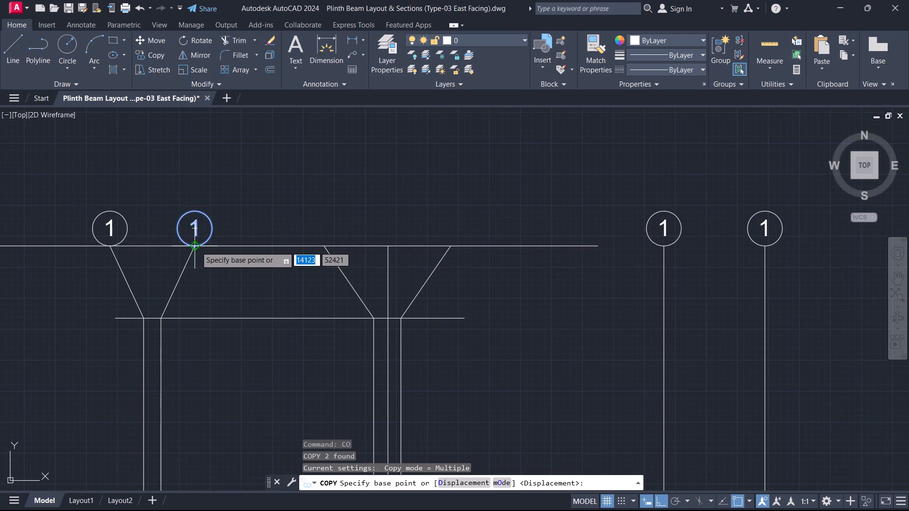
pyautogui.click(196, 246)
pyautogui.click(327, 245)
pyautogui.press('Escape')
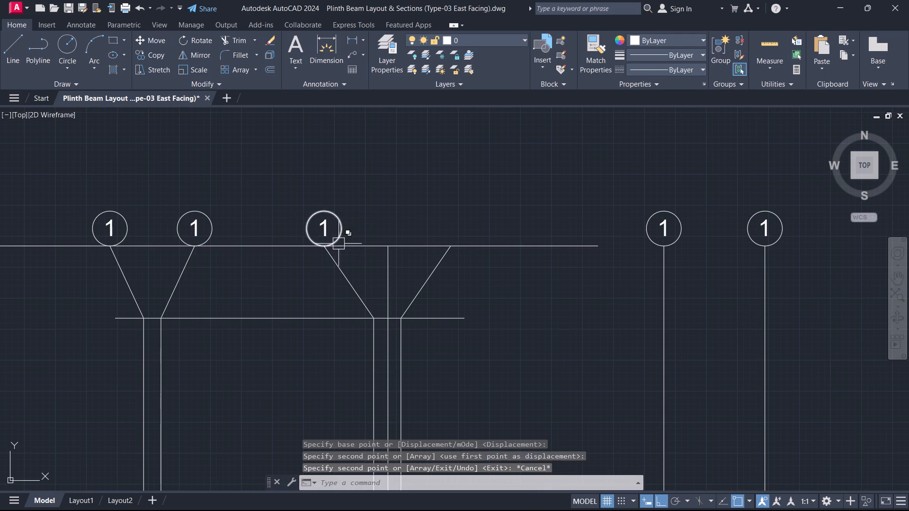
# Copy the grid bubble and its number 1 from the three-line group's first line onto the top end of its middle line.
pyautogui.click(364, 234)
pyautogui.click(295, 215)
pyautogui.press('c')
pyautogui.press('o')
pyautogui.press('space')
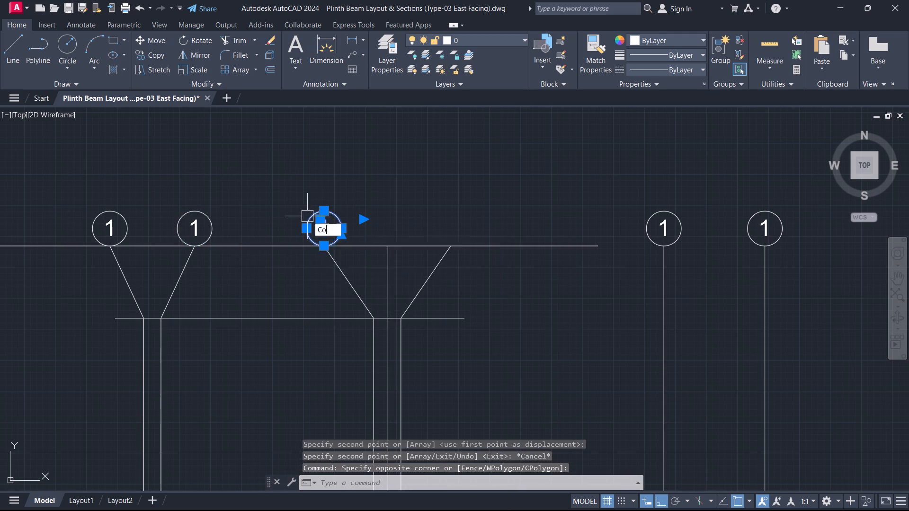
pyautogui.click(326, 248)
pyautogui.click(388, 248)
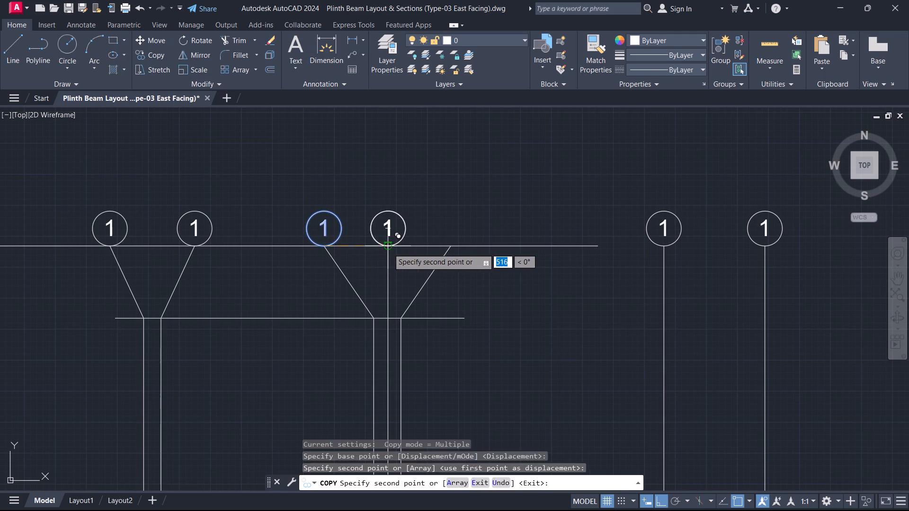
pyautogui.press('Escape')
# Copy the grid bubble and its number 1 from the three-line group's middle line onto the top end of its third splayed line.
pyautogui.click(431, 233)
pyautogui.click(369, 192)
pyautogui.press('c')
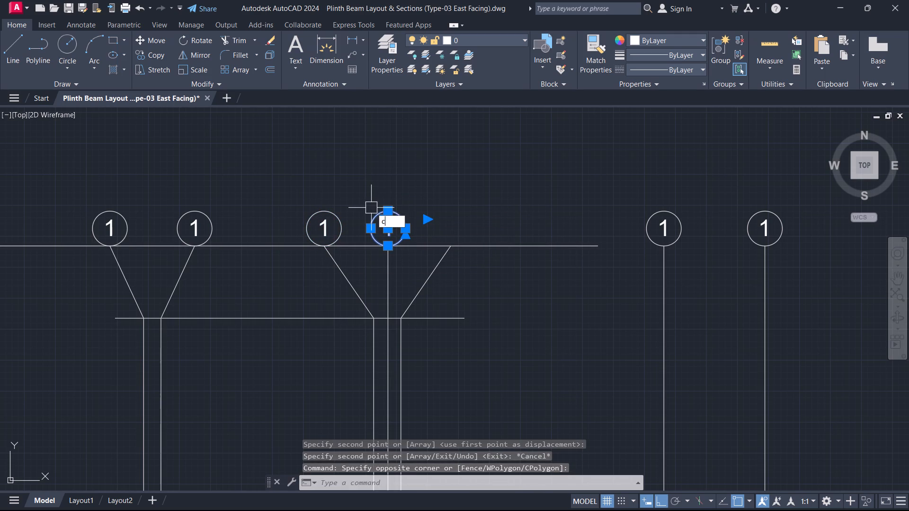
pyautogui.press('o')
pyautogui.press('space')
pyautogui.moveTo(386, 244); pyautogui.dragTo(393, 244)
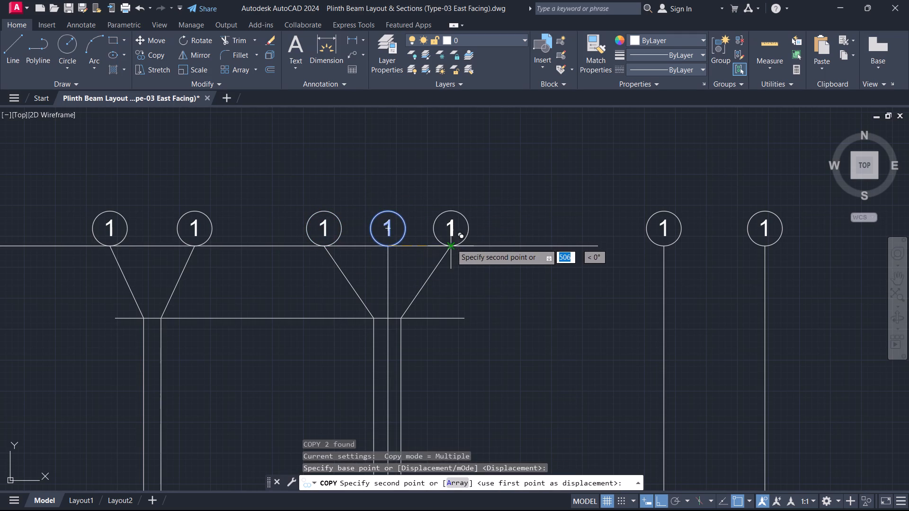
pyautogui.click(451, 244)
pyautogui.press('Escape')
# Erase the two horizontal construction lines, one under the grid bubbles and one at the splay bend points.
pyautogui.click(551, 261)
pyautogui.click(540, 238)
pyautogui.moveTo(462, 328); pyautogui.dragTo(447, 316)
pyautogui.click(439, 303)
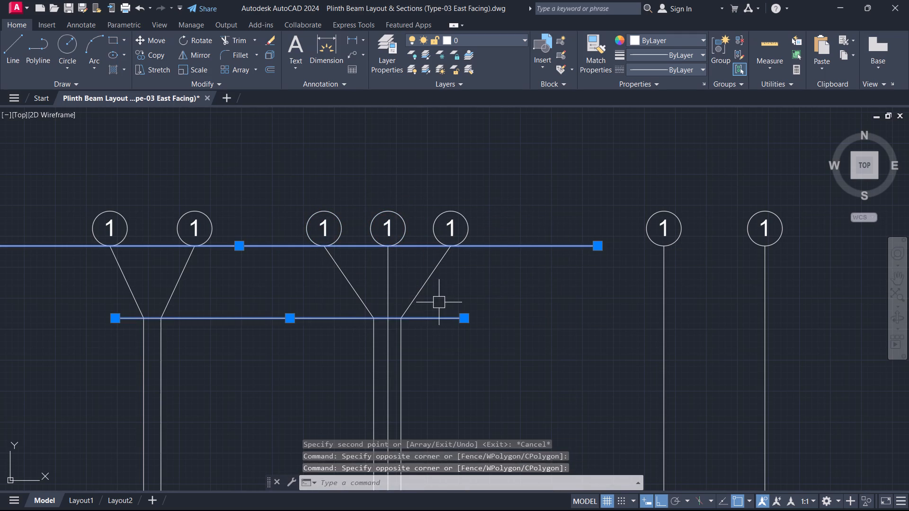
pyautogui.press('Delete')
# Join the four splayed segments with their vertical grid lines into polylines, in both the three-line group and the splayed pair.
pyautogui.moveTo(420, 326); pyautogui.dragTo(418, 325)
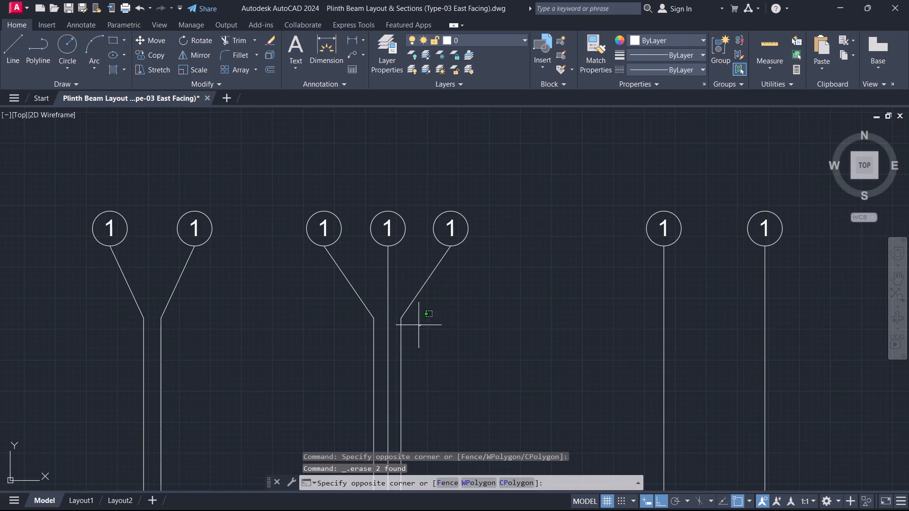
pyautogui.moveTo(418, 325); pyautogui.dragTo(415, 320)
pyautogui.click(399, 301)
pyautogui.click(381, 327)
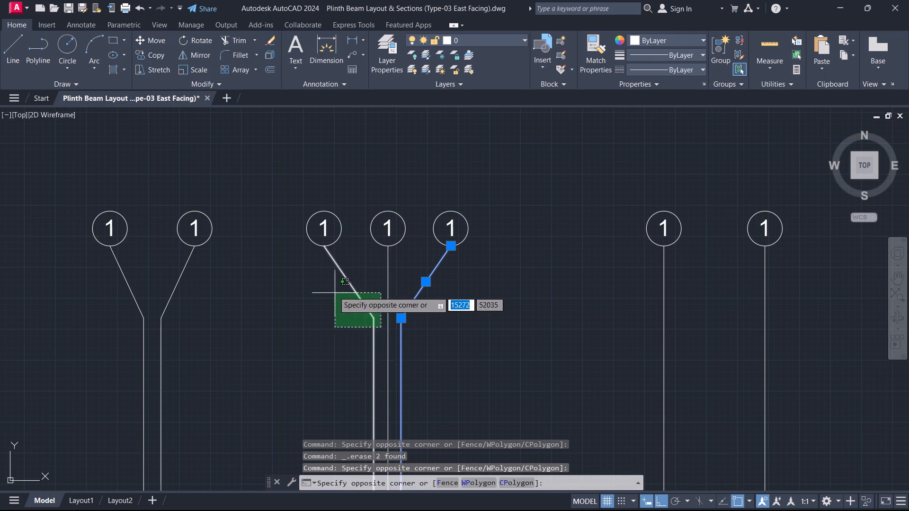
pyautogui.click(333, 291)
pyautogui.moveTo(230, 352); pyautogui.dragTo(166, 334)
pyautogui.click(9, 295)
pyautogui.write('j')
pyautogui.press('space')
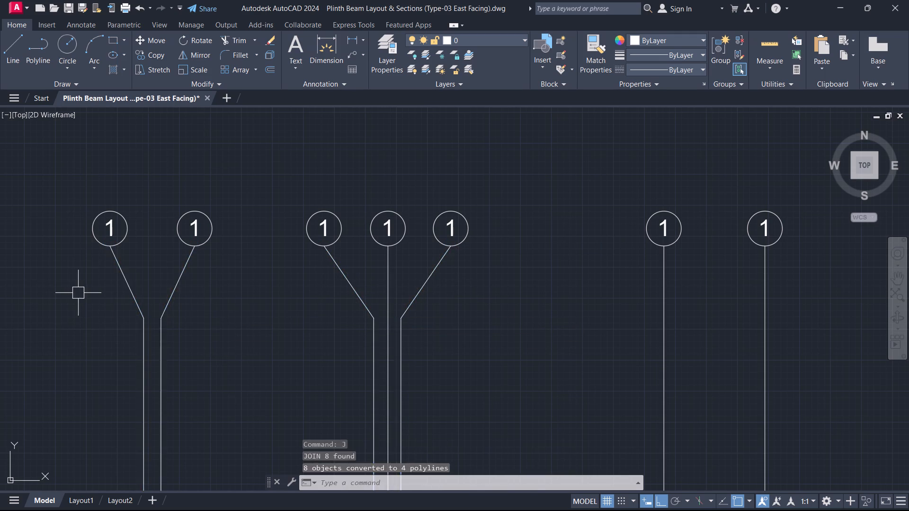
pyautogui.press('Escape')
# Change the number in the second grid line's bubble to 2.
pyautogui.scroll(-2, 219, 289)
pyautogui.moveTo(220, 289); pyautogui.dragTo(535, 240, button='middle')
pyautogui.scroll(3, 296, 260)
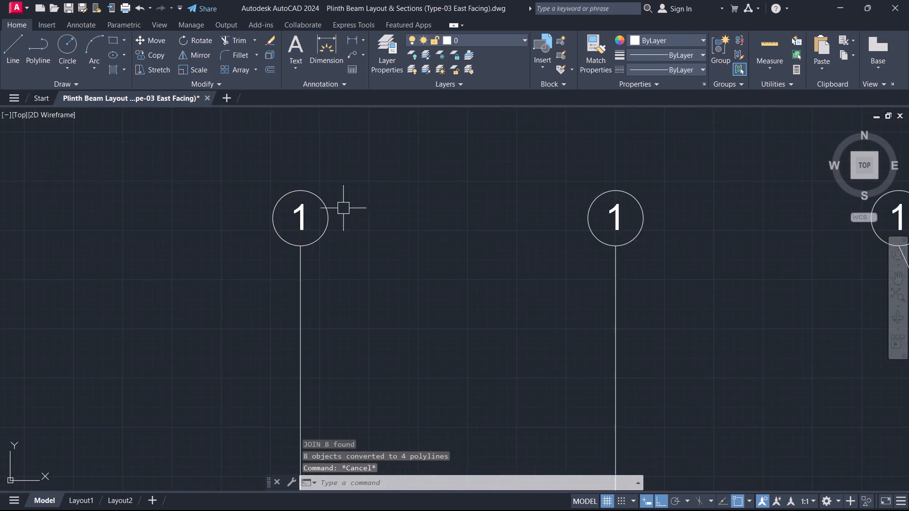
pyautogui.scroll(1, 326, 217)
pyautogui.scroll(1, 285, 226)
pyautogui.doubleClick(285, 226)
pyautogui.press('BackSpace')
pyautogui.press('2')
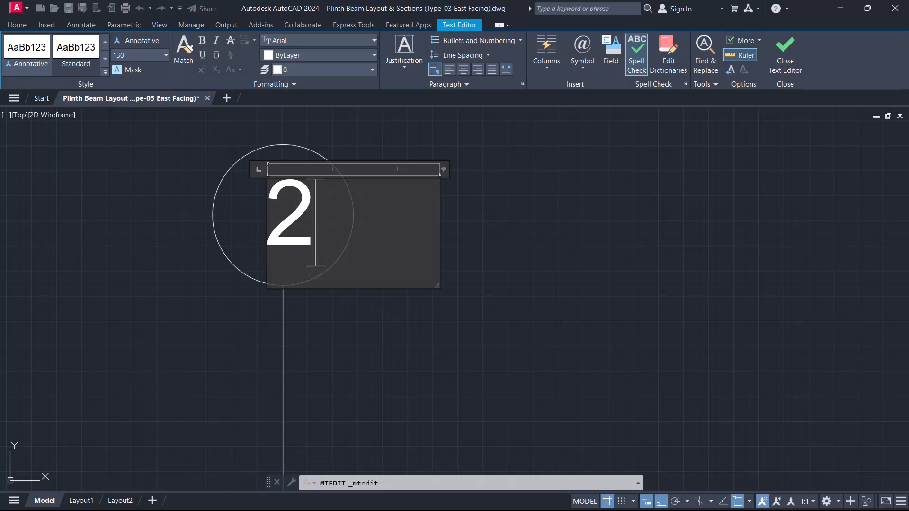
pyautogui.click(808, 62)
pyautogui.click(806, 37)
pyautogui.click(796, 41)
# Change the number in the third grid line's bubble to 3.
pyautogui.scroll(-3, 723, 152)
pyautogui.scroll(1, 705, 163)
pyautogui.moveTo(704, 163); pyautogui.dragTo(398, 247, button='middle')
pyautogui.scroll(-1, 405, 248)
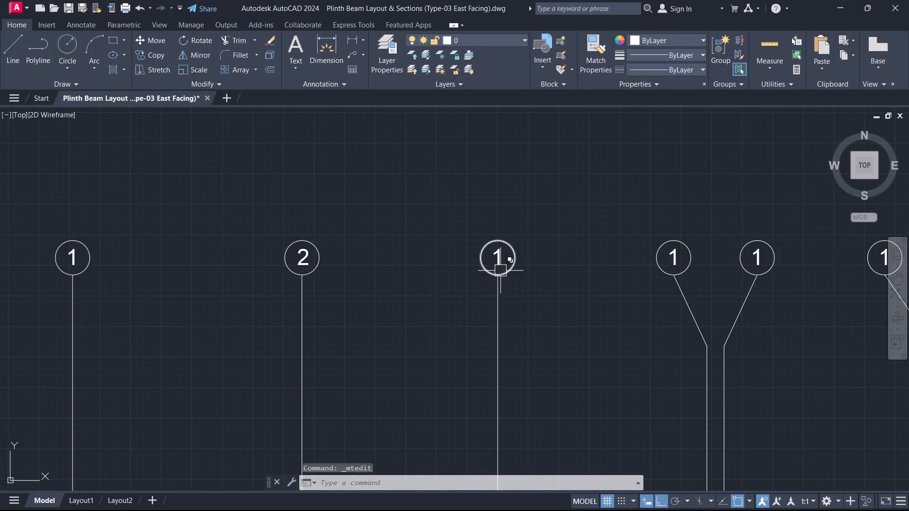
pyautogui.scroll(3, 529, 266)
pyautogui.doubleClick(446, 238)
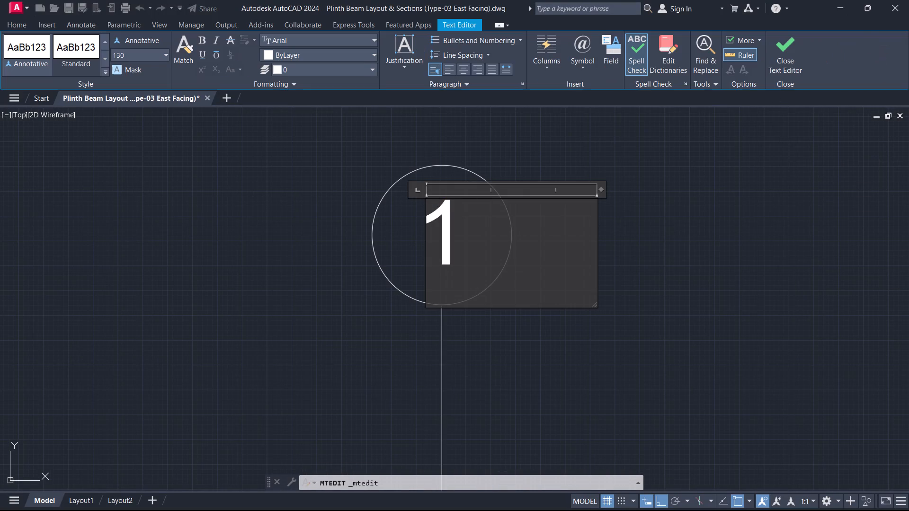
pyautogui.press('BackSpace')
pyautogui.press('3')
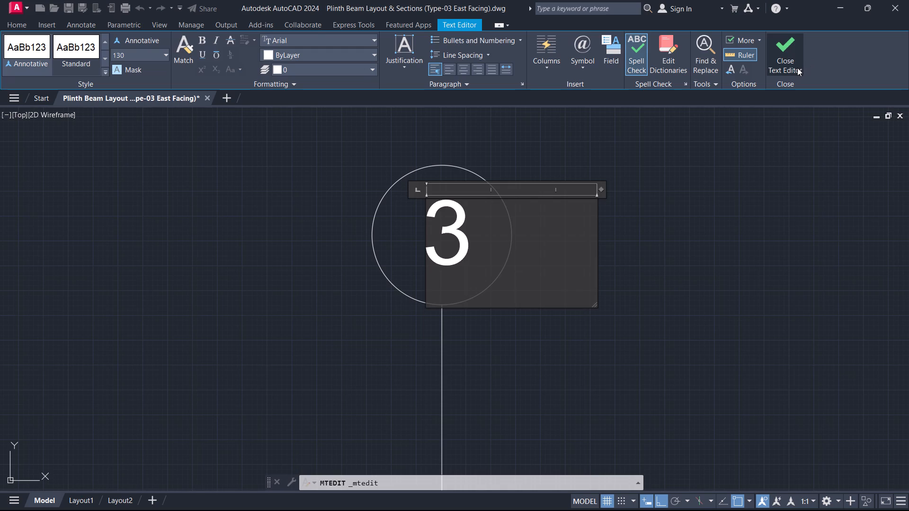
pyautogui.click(796, 68)
# Change the number in the bubble on the splayed pair's first line to 4.
pyautogui.scroll(-2, 578, 234)
pyautogui.moveTo(578, 235); pyautogui.dragTo(497, 245, button='middle')
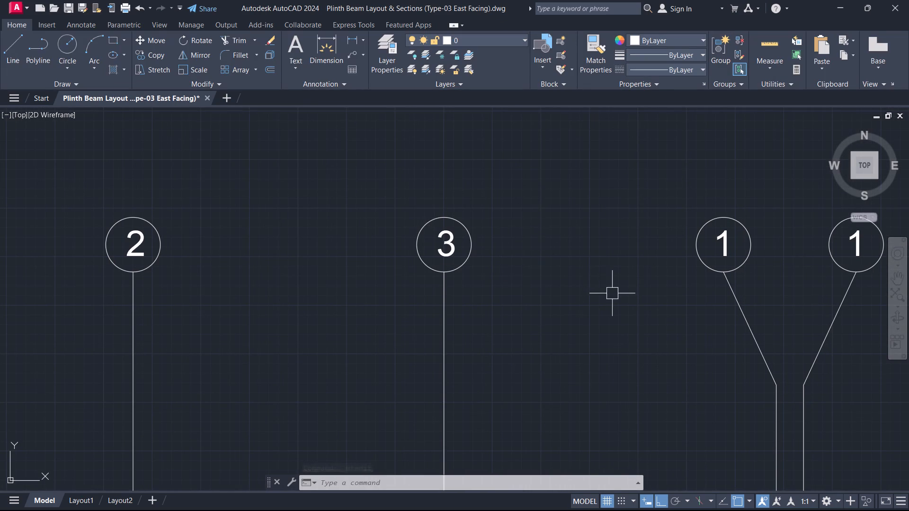
pyautogui.moveTo(609, 292); pyautogui.dragTo(436, 278, button='middle')
pyautogui.scroll(1, 575, 227)
pyautogui.doubleClick(535, 233)
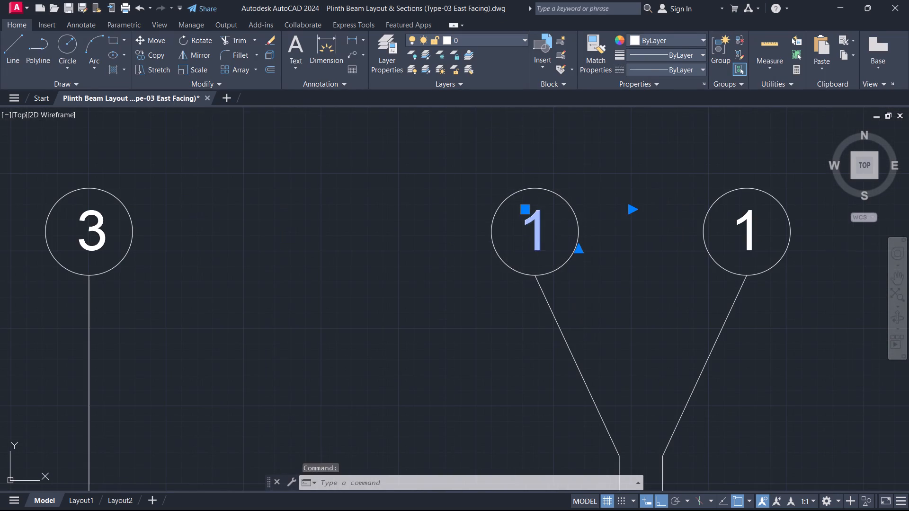
pyautogui.press('BackSpace')
pyautogui.press('4')
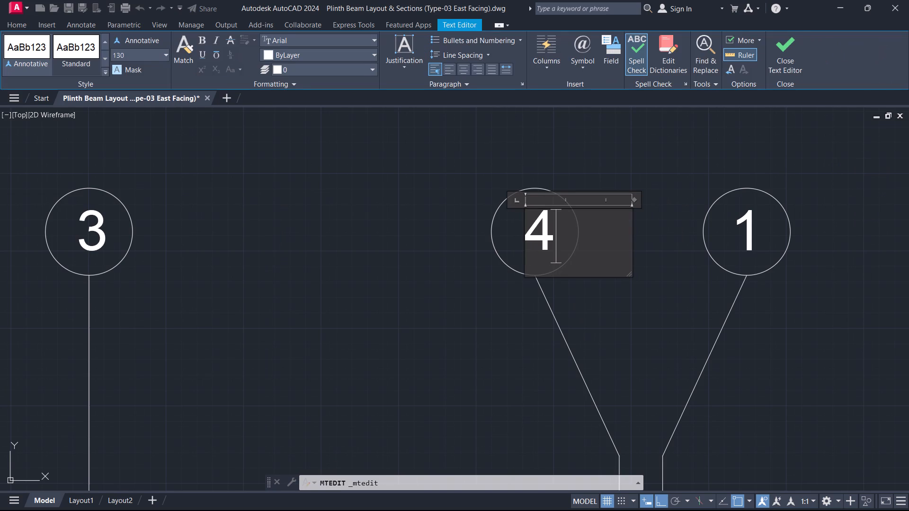
pyautogui.click(810, 54)
pyautogui.moveTo(798, 55); pyautogui.dragTo(794, 54)
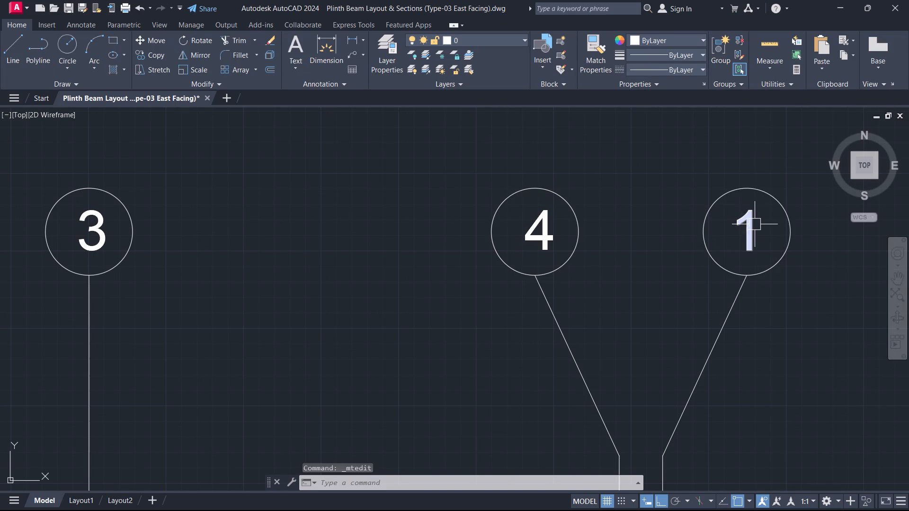
# Change the number in the bubble on the splayed pair's second line to 5.
pyautogui.doubleClick(755, 224)
pyautogui.press('BackSpace')
pyautogui.press('6')
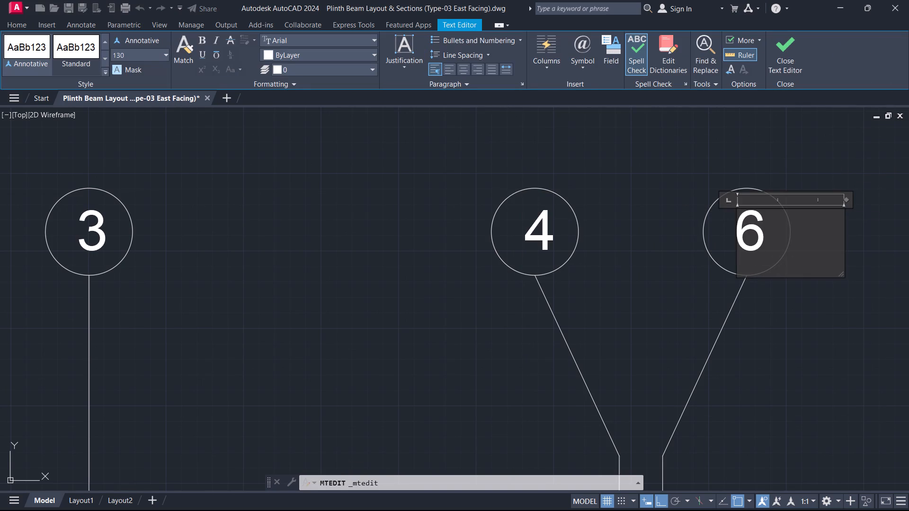
pyautogui.press('BackSpace')
pyautogui.press('6')
pyautogui.press('BackSpace')
pyautogui.press('5')
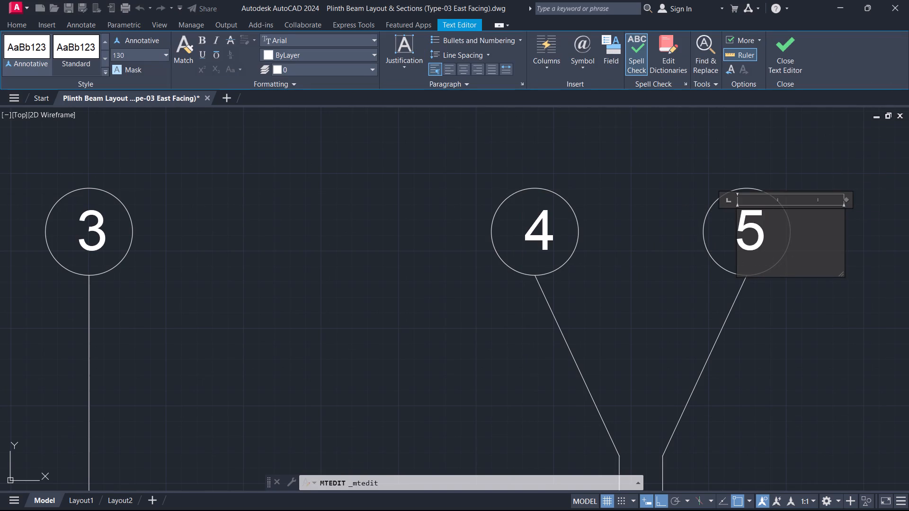
pyautogui.click(777, 57)
# Move the number 4 slightly sideways to centre it inside its grid bubble.
pyautogui.scroll(-5, 708, 129)
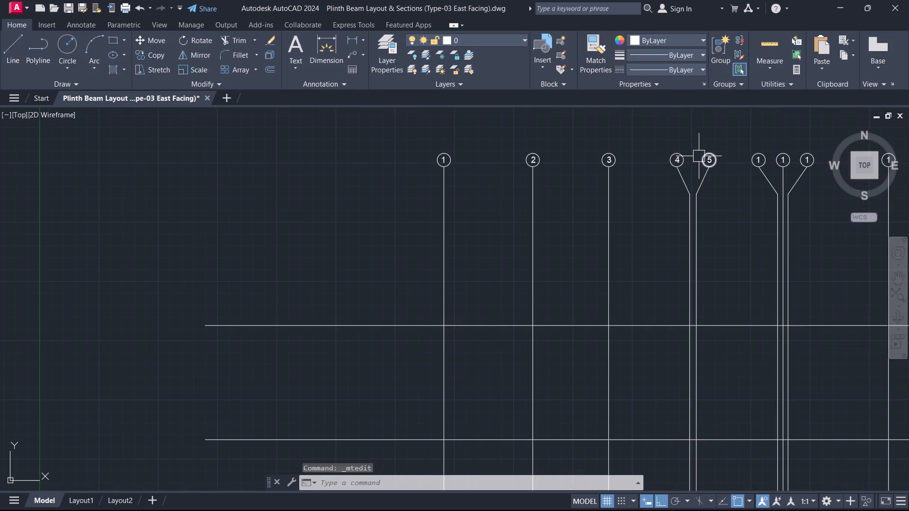
pyautogui.scroll(4, 688, 175)
pyautogui.moveTo(665, 175); pyautogui.dragTo(571, 359, button='middle')
pyautogui.scroll(3, 530, 291)
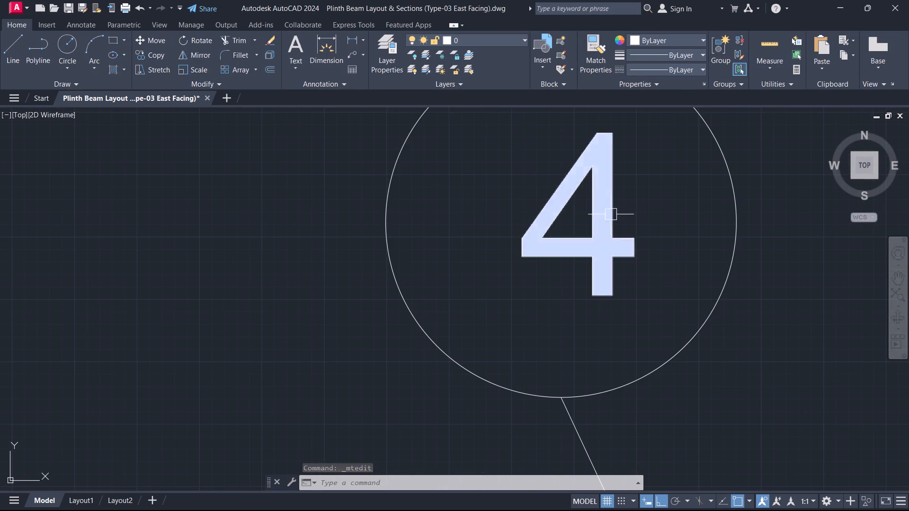
pyautogui.click(611, 214)
pyautogui.write('m')
pyautogui.press('space')
pyautogui.click(591, 215)
pyautogui.click(555, 220)
pyautogui.press('Escape')
pyautogui.scroll(-6, 600, 218)
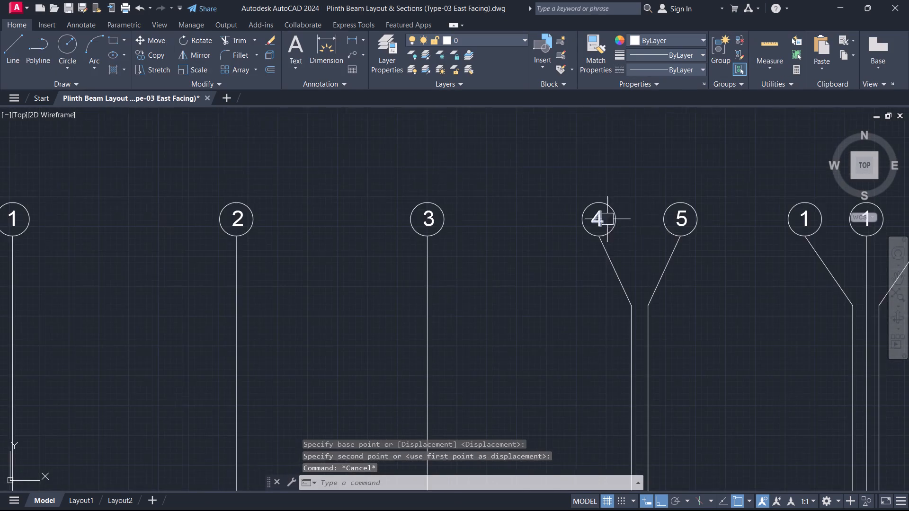
# Move the number 5 slightly sideways to centre it inside its grid bubble.
pyautogui.moveTo(647, 227); pyautogui.dragTo(479, 265, button='middle')
pyautogui.scroll(3, 555, 238)
pyautogui.click(451, 283)
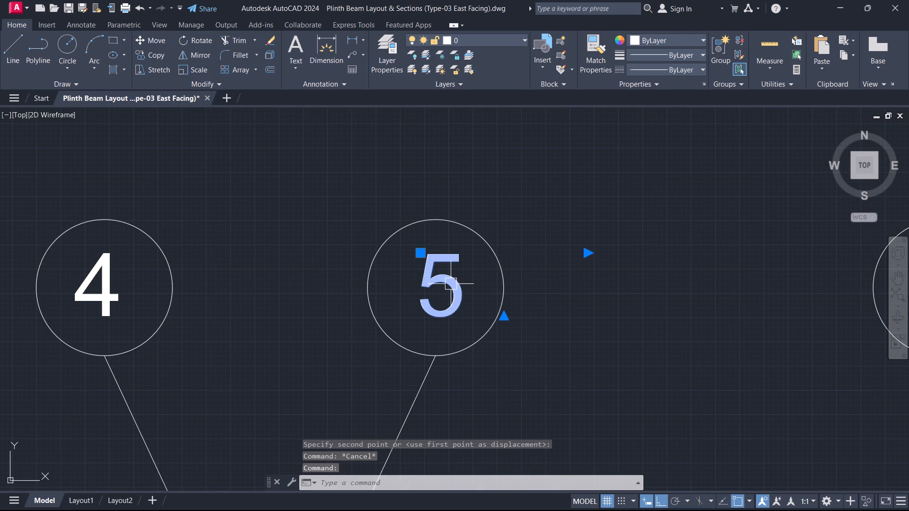
pyautogui.write('m')
pyautogui.press('space')
pyautogui.click(451, 284)
pyautogui.click(445, 285)
pyautogui.press('Escape')
# Change the number in the bubble on the three-line group's first line to 6.
pyautogui.scroll(-6, 481, 280)
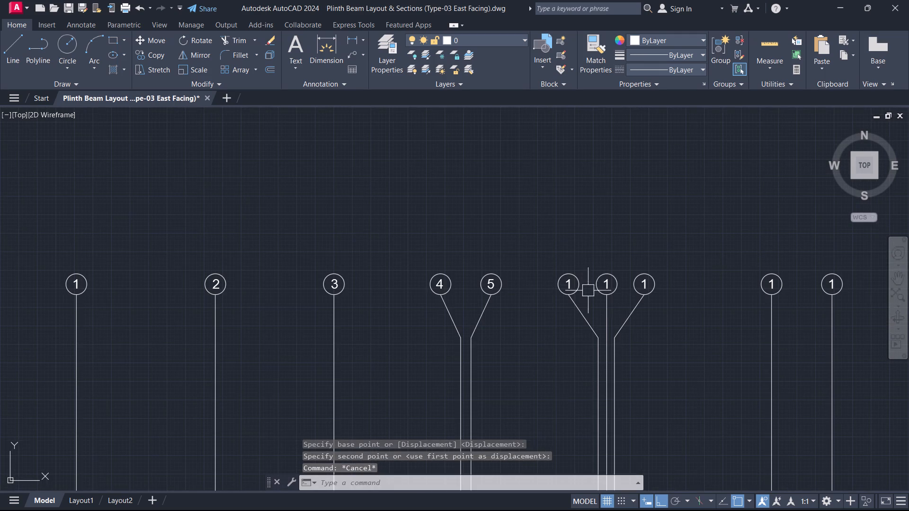
pyautogui.moveTo(611, 295); pyautogui.dragTo(553, 252, button='middle')
pyautogui.scroll(1, 605, 292)
pyautogui.scroll(2, 490, 240)
pyautogui.doubleClick(479, 232)
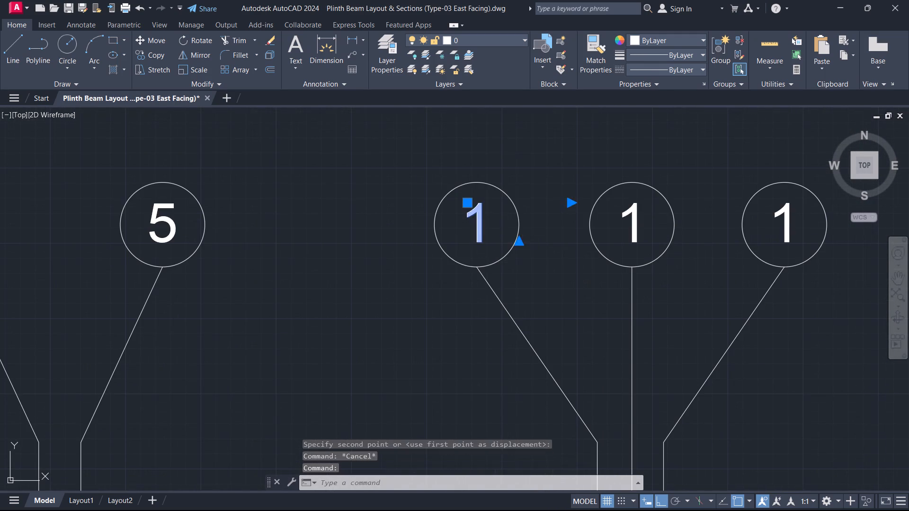
pyautogui.press('BackSpace')
pyautogui.press('6')
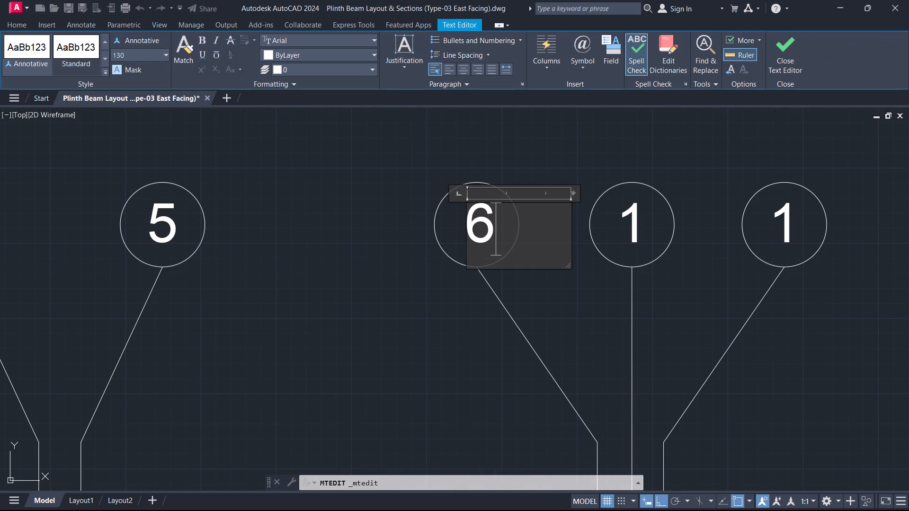
pyautogui.click(774, 53)
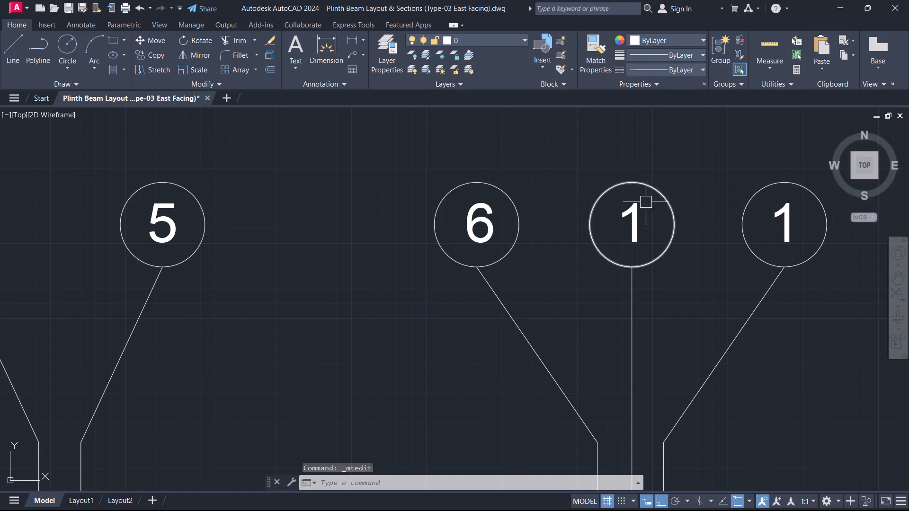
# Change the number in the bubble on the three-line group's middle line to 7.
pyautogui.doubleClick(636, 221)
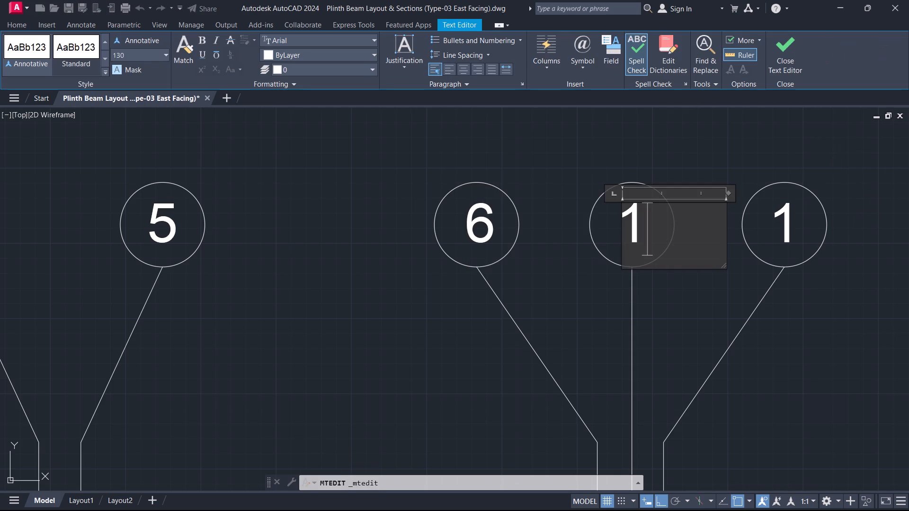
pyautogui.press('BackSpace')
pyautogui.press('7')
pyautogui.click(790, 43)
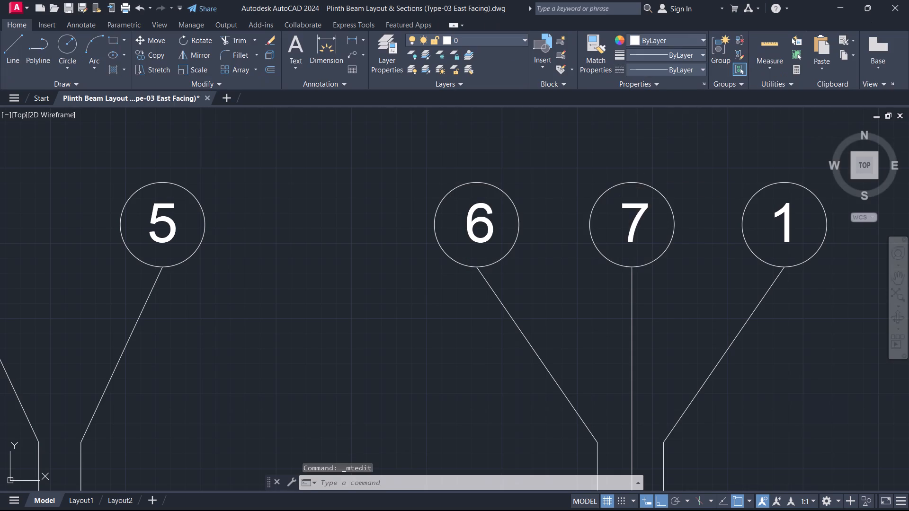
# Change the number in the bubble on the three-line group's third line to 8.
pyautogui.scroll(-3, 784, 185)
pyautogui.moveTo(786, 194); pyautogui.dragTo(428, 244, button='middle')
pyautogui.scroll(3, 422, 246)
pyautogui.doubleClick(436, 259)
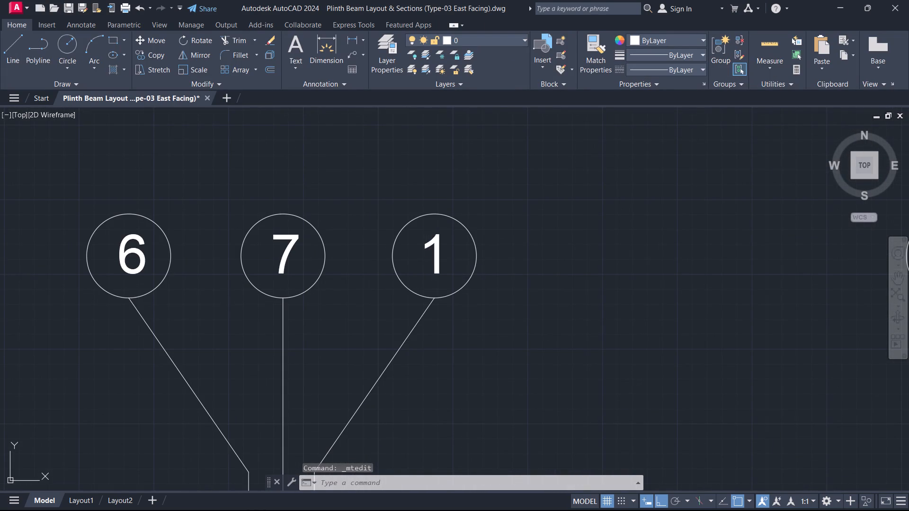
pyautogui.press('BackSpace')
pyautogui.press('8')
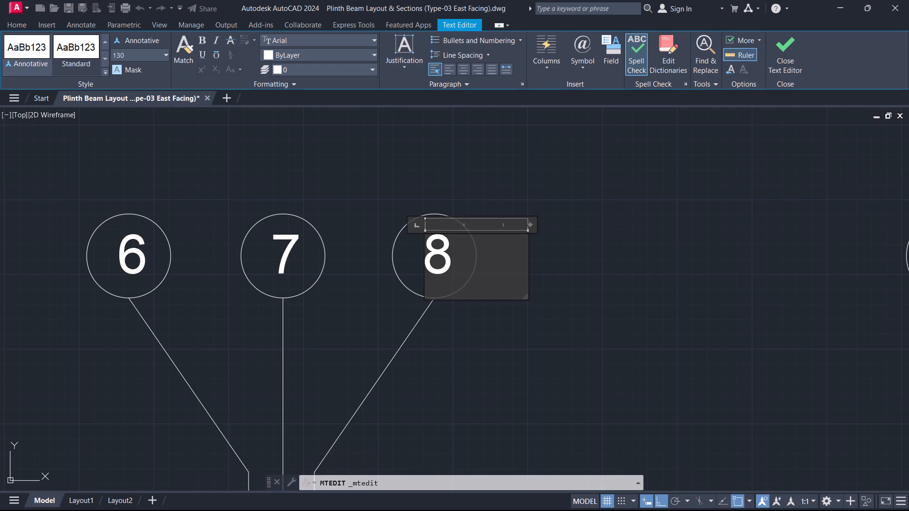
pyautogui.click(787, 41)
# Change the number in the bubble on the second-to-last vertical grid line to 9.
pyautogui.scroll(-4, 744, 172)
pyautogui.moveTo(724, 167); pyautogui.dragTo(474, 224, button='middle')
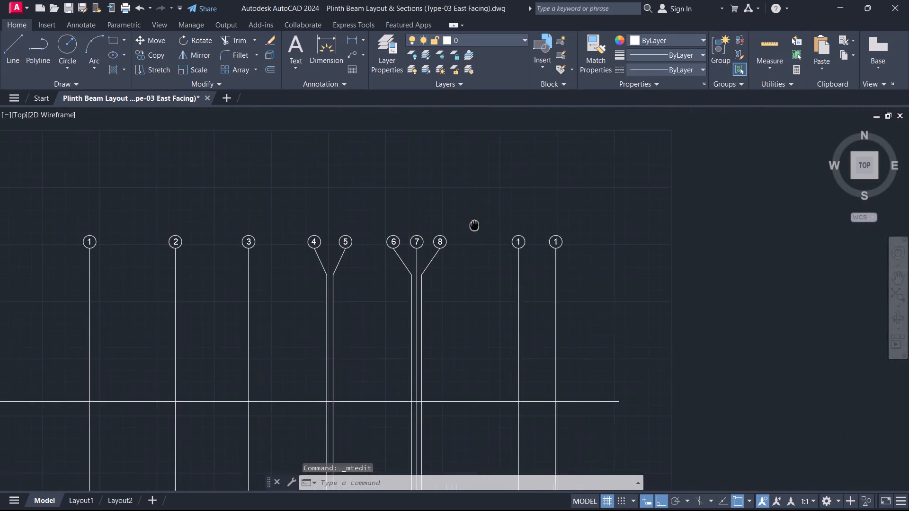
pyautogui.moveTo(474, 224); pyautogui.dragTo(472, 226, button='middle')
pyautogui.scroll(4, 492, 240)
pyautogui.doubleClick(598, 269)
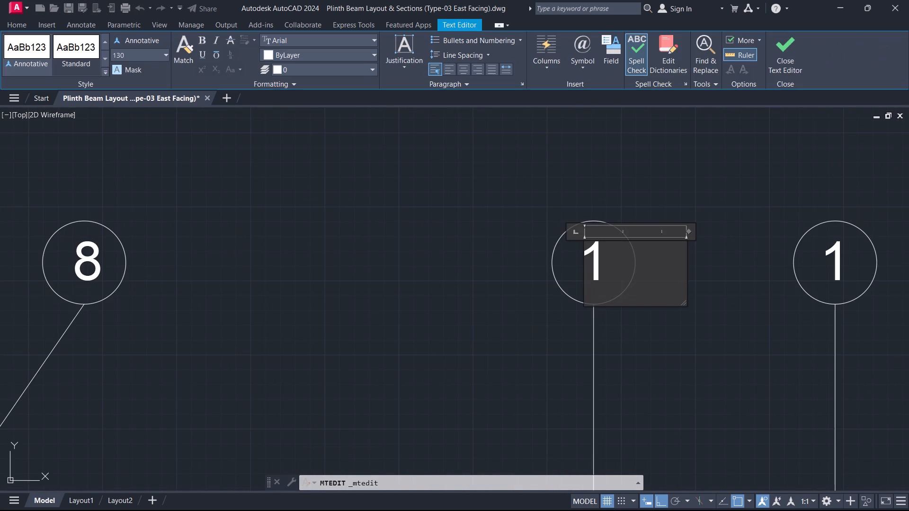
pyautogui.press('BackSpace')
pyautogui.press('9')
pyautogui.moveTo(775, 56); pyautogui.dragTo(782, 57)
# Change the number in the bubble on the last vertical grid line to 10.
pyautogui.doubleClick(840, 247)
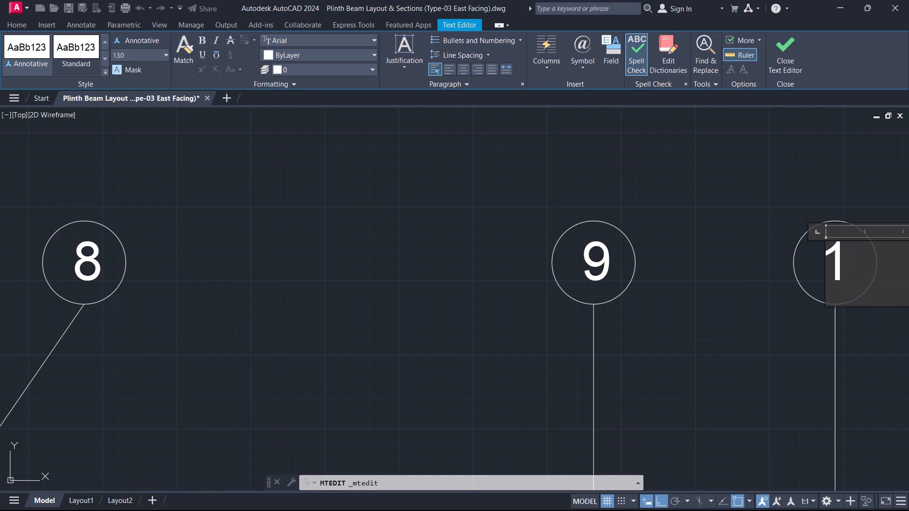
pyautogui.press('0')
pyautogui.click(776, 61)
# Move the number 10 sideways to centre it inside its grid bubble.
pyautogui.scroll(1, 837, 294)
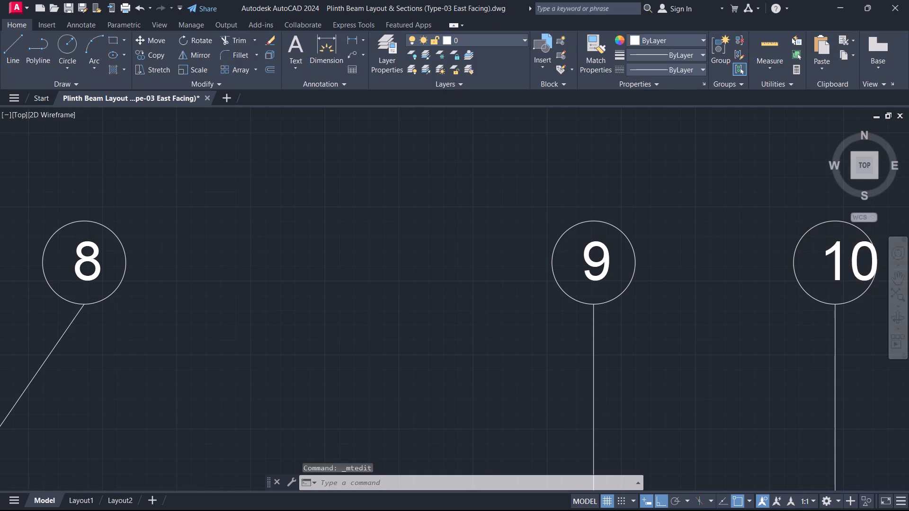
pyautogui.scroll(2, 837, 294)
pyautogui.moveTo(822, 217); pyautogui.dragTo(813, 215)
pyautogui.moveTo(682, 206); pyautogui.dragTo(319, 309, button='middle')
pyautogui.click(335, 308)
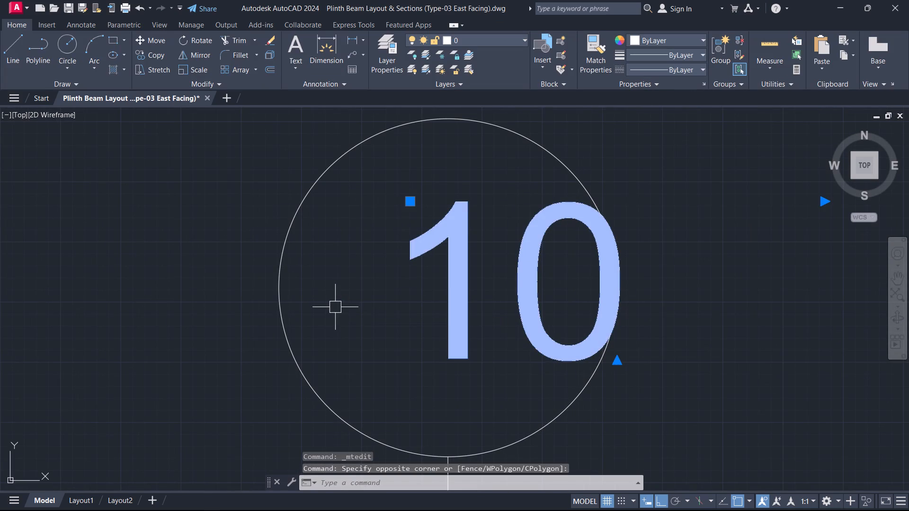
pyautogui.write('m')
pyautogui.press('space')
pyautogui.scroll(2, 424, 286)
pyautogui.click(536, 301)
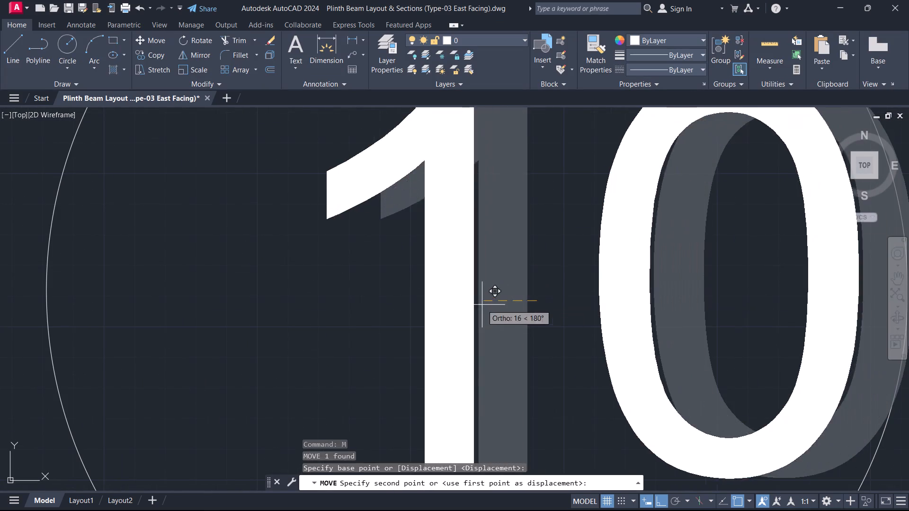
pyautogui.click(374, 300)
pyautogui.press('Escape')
# Examine the whole grid, checking the size of the bubble numbers against the vertical and horizontal grid lines.
pyautogui.scroll(-6, 375, 299)
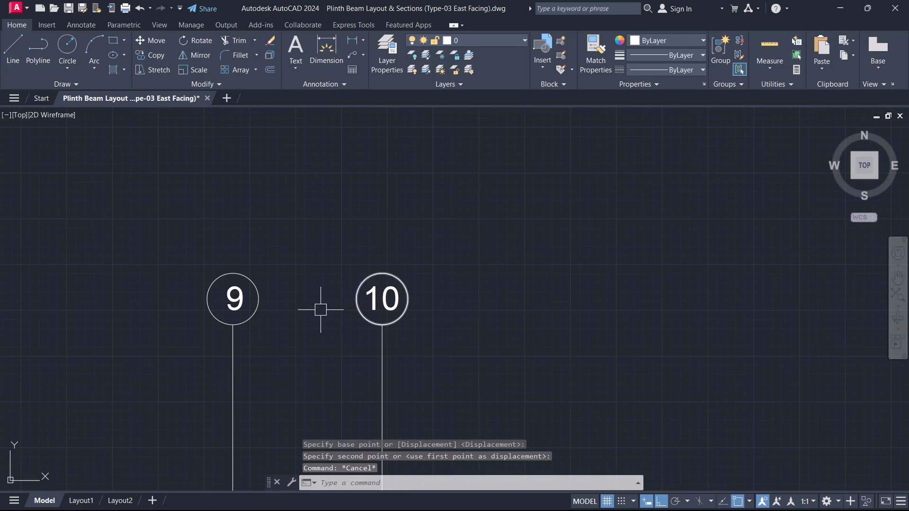
pyautogui.scroll(-2, 287, 315)
pyautogui.scroll(-2, 178, 346)
pyautogui.moveTo(178, 349); pyautogui.dragTo(777, 196, button='middle')
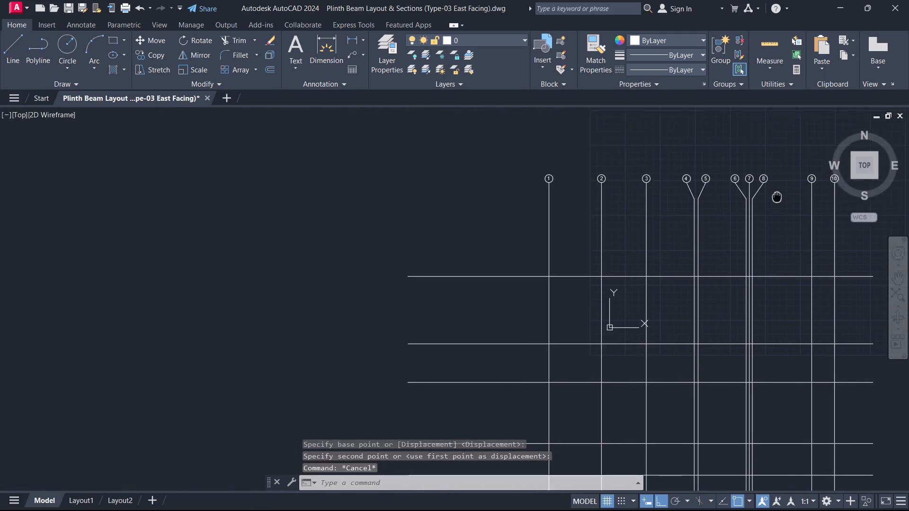
pyautogui.moveTo(777, 196); pyautogui.dragTo(658, 159, button='middle')
pyautogui.scroll(-3, 441, 250)
pyautogui.scroll(1, 422, 269)
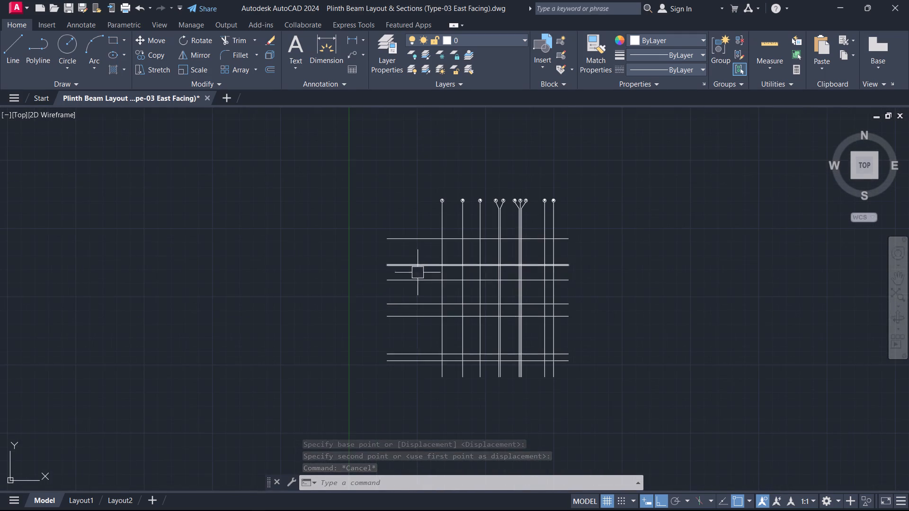
pyautogui.scroll(-3, 415, 281)
pyautogui.scroll(3, 384, 383)
pyautogui.moveTo(490, 326); pyautogui.dragTo(363, 500, button='middle')
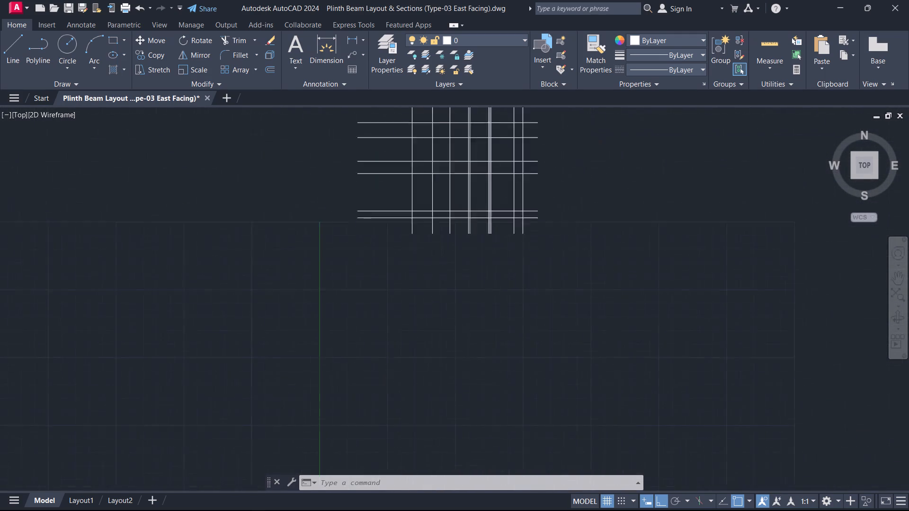
pyautogui.moveTo(363, 500); pyautogui.dragTo(308, 510, button='middle')
pyautogui.scroll(1, 454, 194)
pyautogui.moveTo(454, 194); pyautogui.dragTo(626, 324, button='middle')
pyautogui.scroll(1, 503, 343)
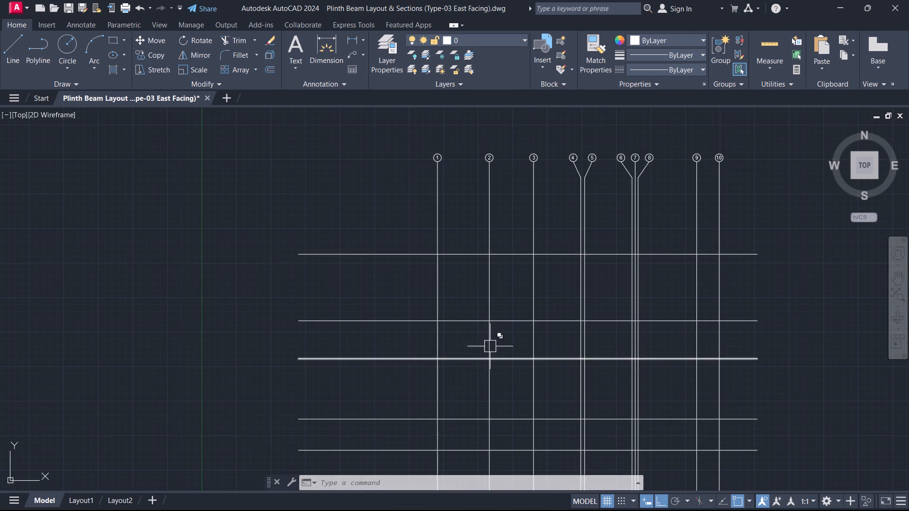
pyautogui.scroll(-3, 498, 275)
pyautogui.scroll(1, 498, 273)
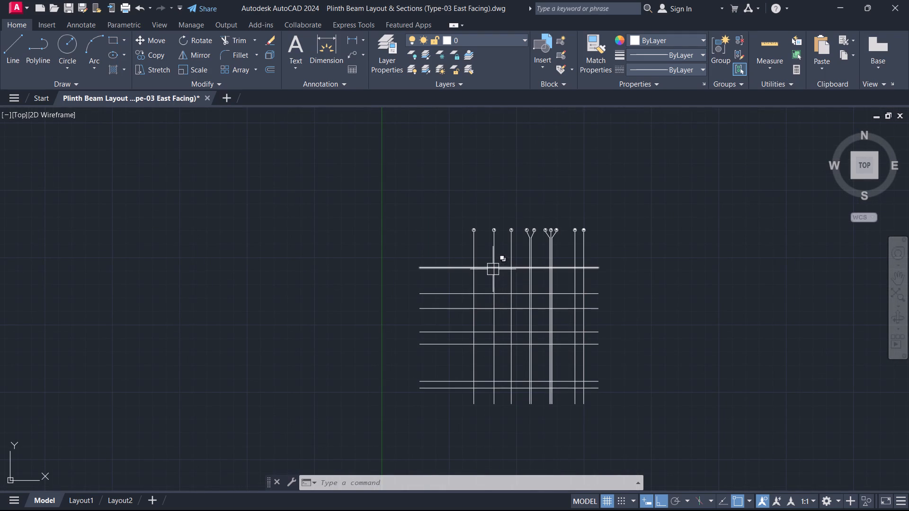
# Set the text height of the number 1 in the first grid bubble to 200.
pyautogui.scroll(6, 478, 233)
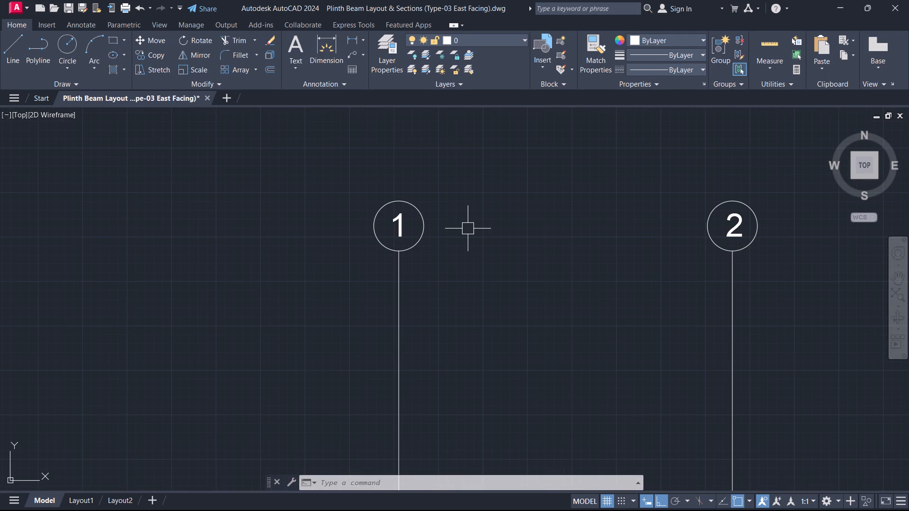
pyautogui.scroll(2, 408, 212)
pyautogui.doubleClick(383, 247)
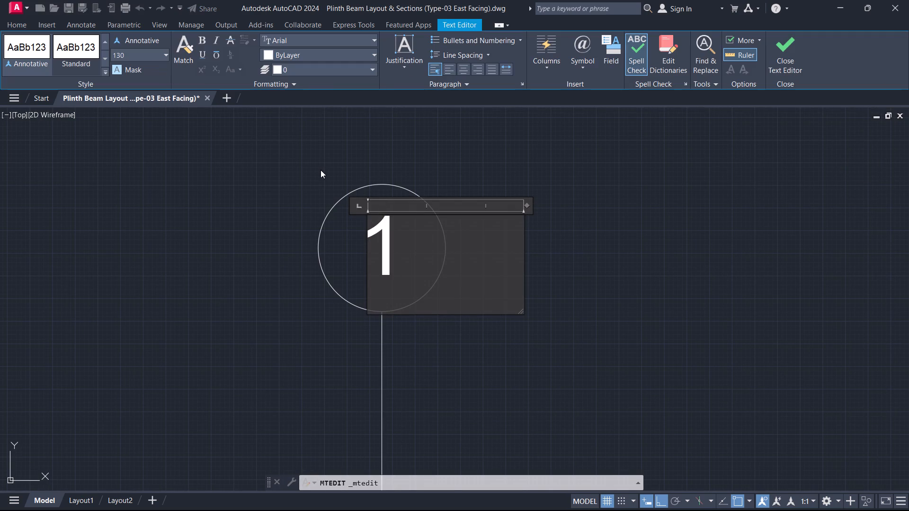
pyautogui.hotkey('ctrl', 'a')
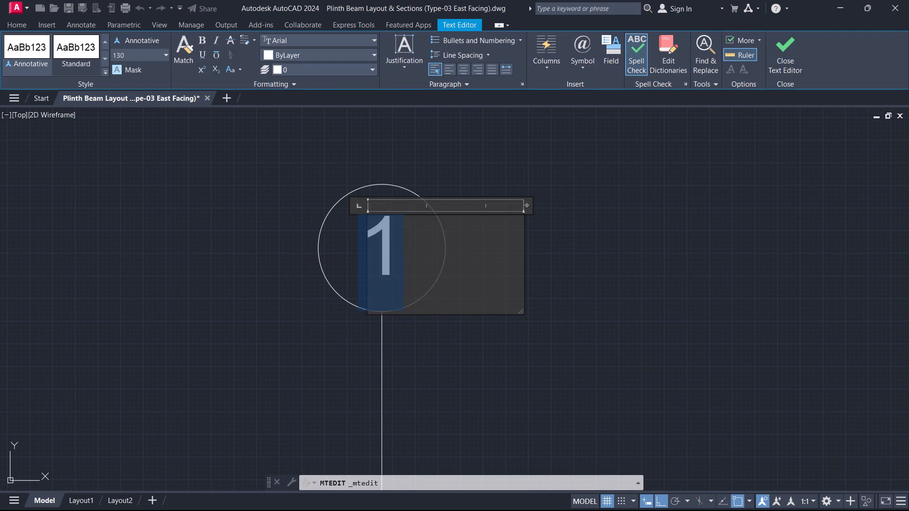
pyautogui.click(146, 57)
pyautogui.write('15')
pyautogui.press('BackSpace')
pyautogui.press('BackSpace')
pyautogui.write('200')
pyautogui.press('Return')
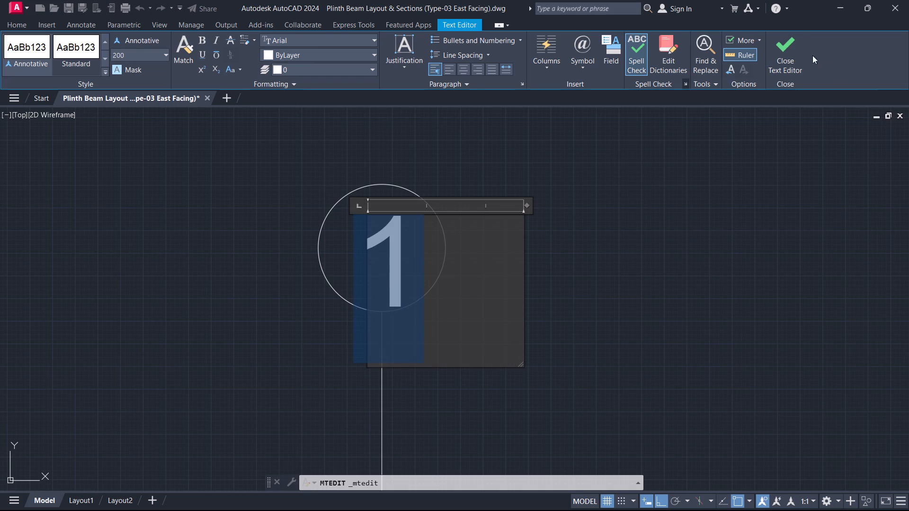
pyautogui.click(780, 50)
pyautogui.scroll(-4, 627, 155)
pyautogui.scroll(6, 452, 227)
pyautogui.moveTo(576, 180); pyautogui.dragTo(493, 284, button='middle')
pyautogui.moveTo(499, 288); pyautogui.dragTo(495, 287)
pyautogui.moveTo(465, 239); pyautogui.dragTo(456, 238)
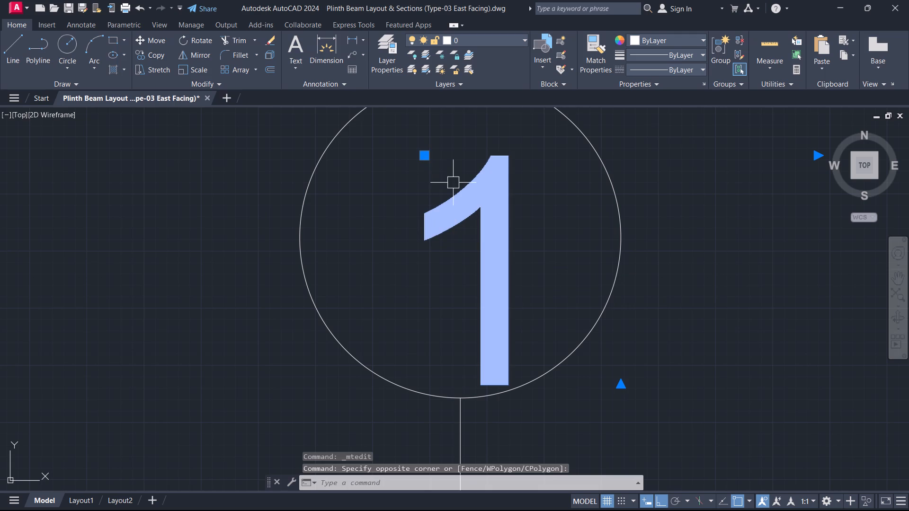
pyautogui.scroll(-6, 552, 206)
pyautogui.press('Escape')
# Delete the bubbles and numbers 2 to 10 from the vertical grid lines, keeping only bubble 1.
pyautogui.scroll(-6, 799, 236)
pyautogui.moveTo(803, 238); pyautogui.dragTo(328, 161, button='middle')
pyautogui.scroll(2, 326, 163)
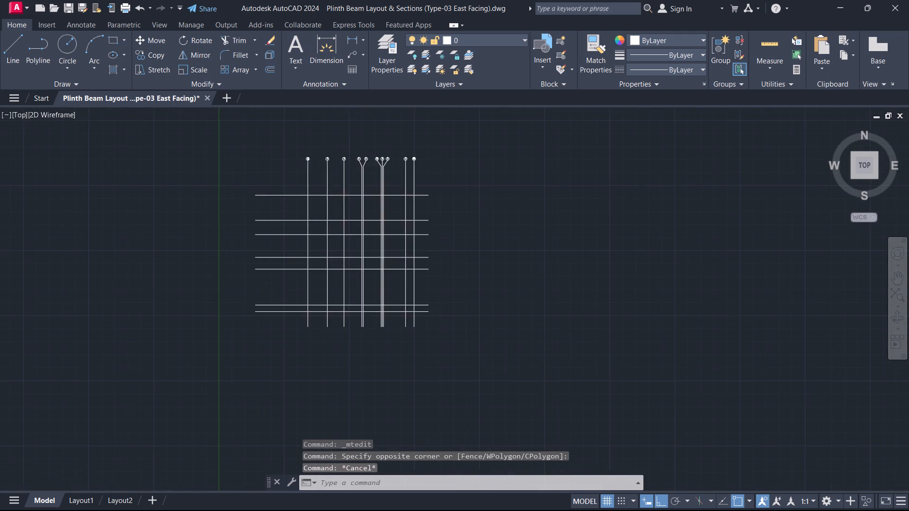
pyautogui.scroll(2, 318, 160)
pyautogui.moveTo(311, 130); pyautogui.dragTo(335, 145)
pyautogui.click(796, 182)
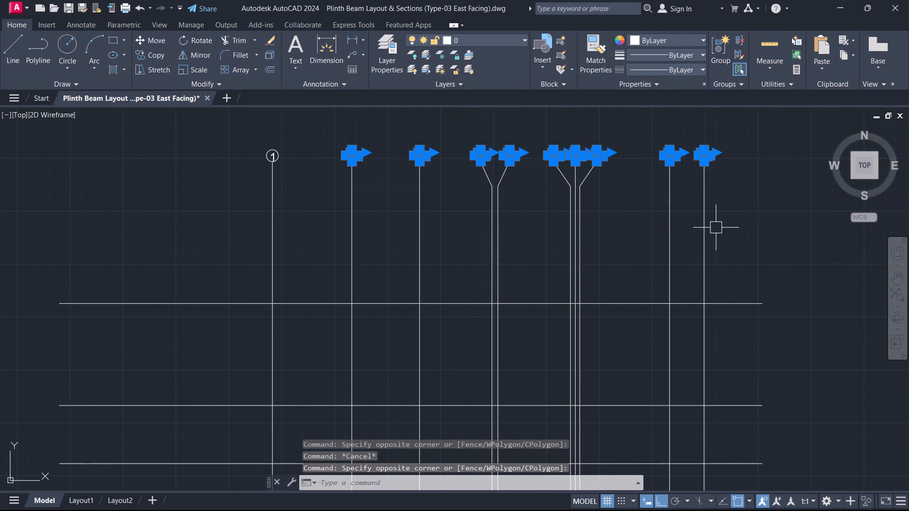
pyautogui.press('Delete')
# Shift the enlarged number 1 sideways and upward to reposition it inside its bubble circle.
pyautogui.scroll(1, 405, 187)
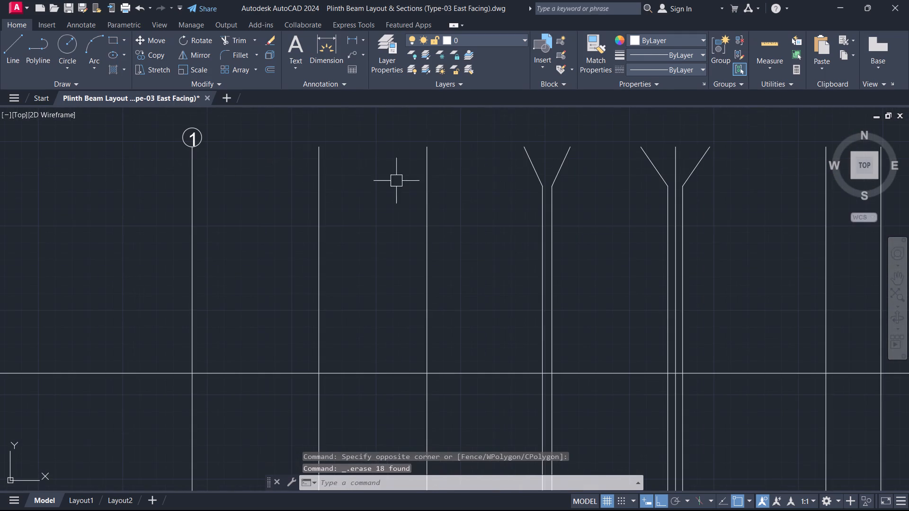
pyautogui.moveTo(327, 171); pyautogui.dragTo(454, 215, button='middle')
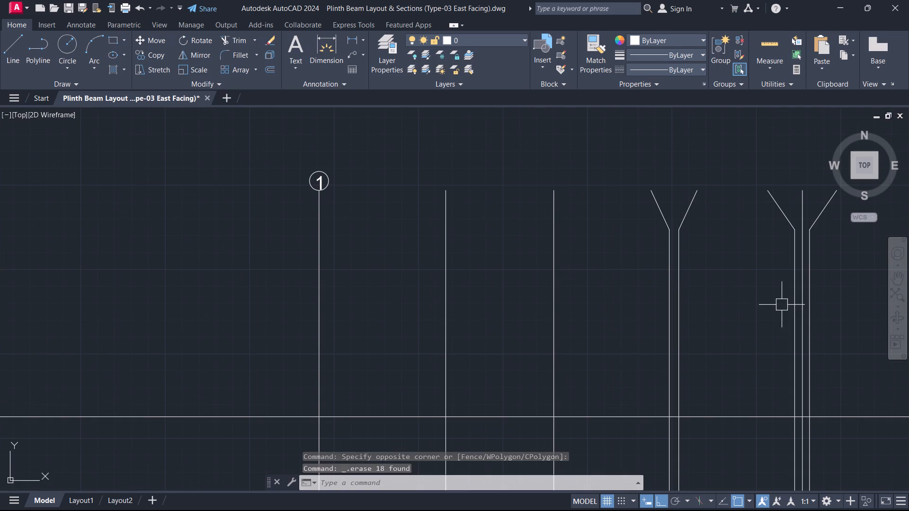
pyautogui.moveTo(432, 235); pyautogui.dragTo(687, 302, button='middle')
pyautogui.scroll(4, 569, 237)
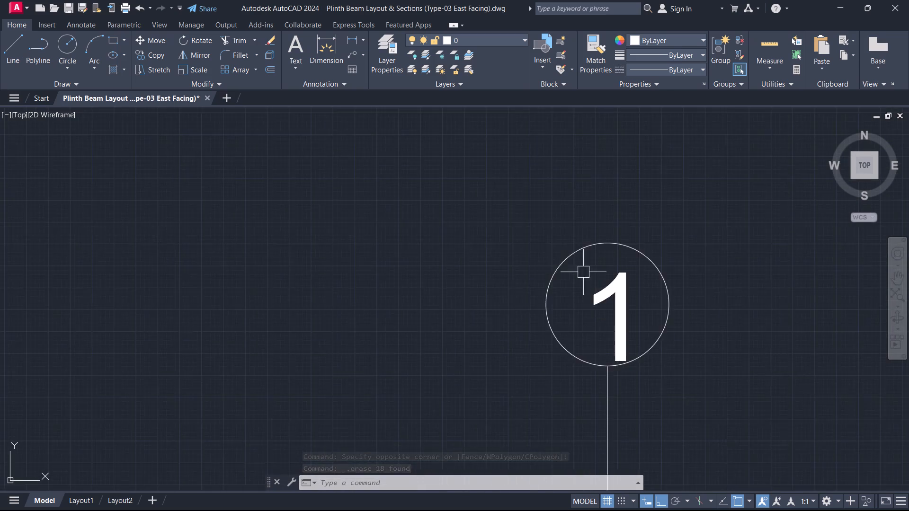
pyautogui.scroll(1, 584, 273)
pyautogui.click(627, 328)
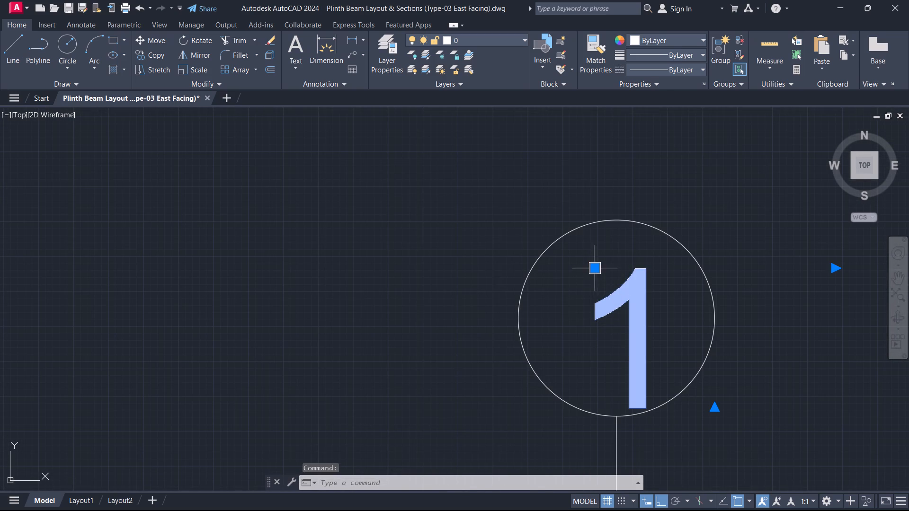
pyautogui.click(593, 271)
pyautogui.click(579, 253)
pyautogui.click(575, 267)
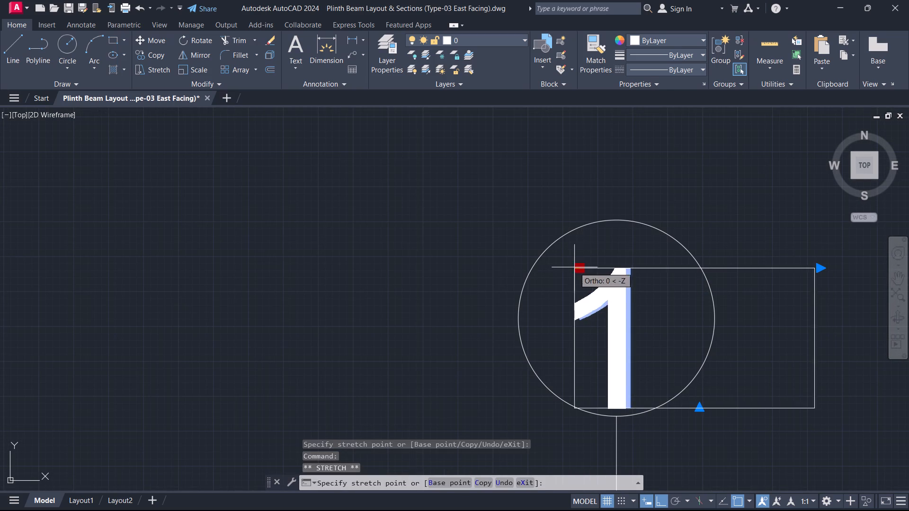
pyautogui.click(573, 242)
pyautogui.click(582, 242)
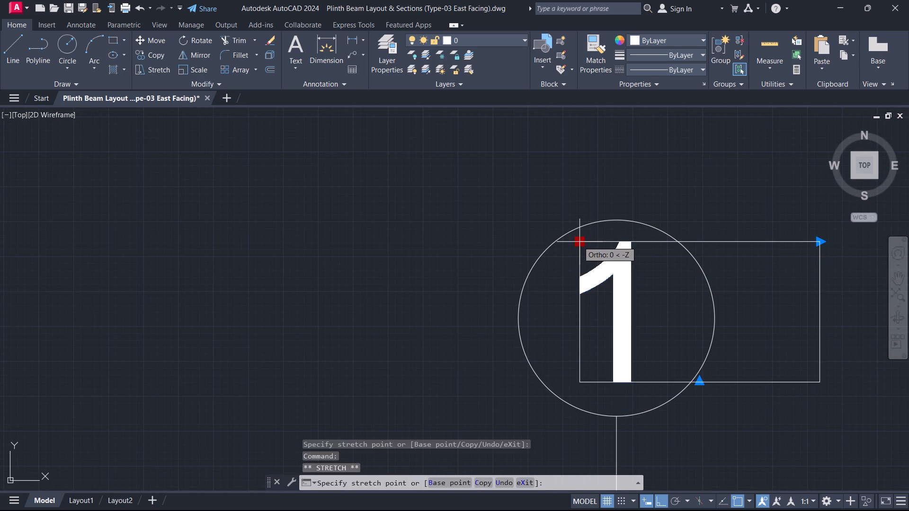
pyautogui.click(570, 240)
pyautogui.scroll(1, 577, 247)
pyautogui.press('Escape')
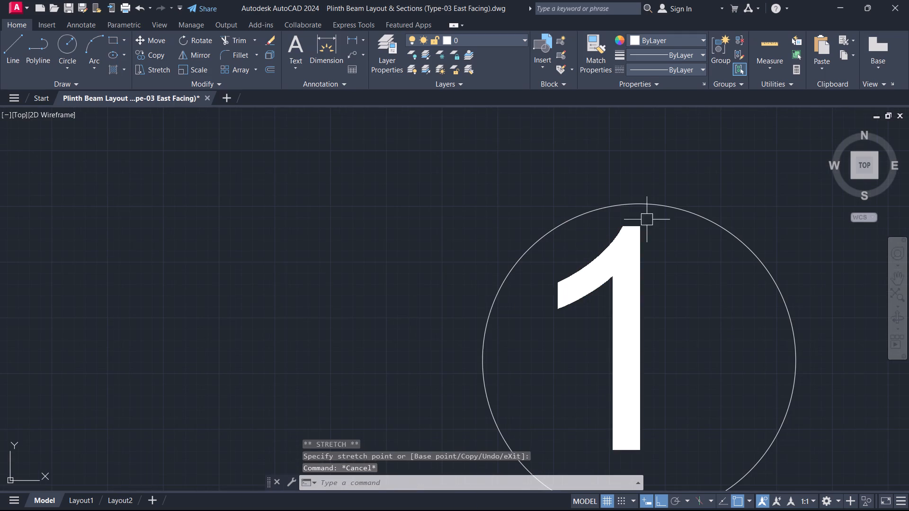
# Enlarge the circle of grid bubble 1 by stretching its radius, leaving more space around the number.
pyautogui.click(707, 232)
pyautogui.click(706, 209)
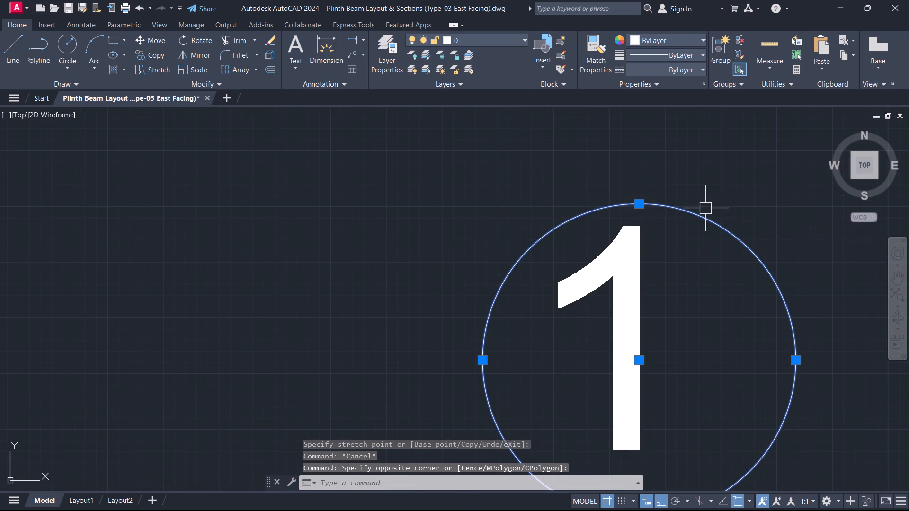
pyautogui.click(642, 200)
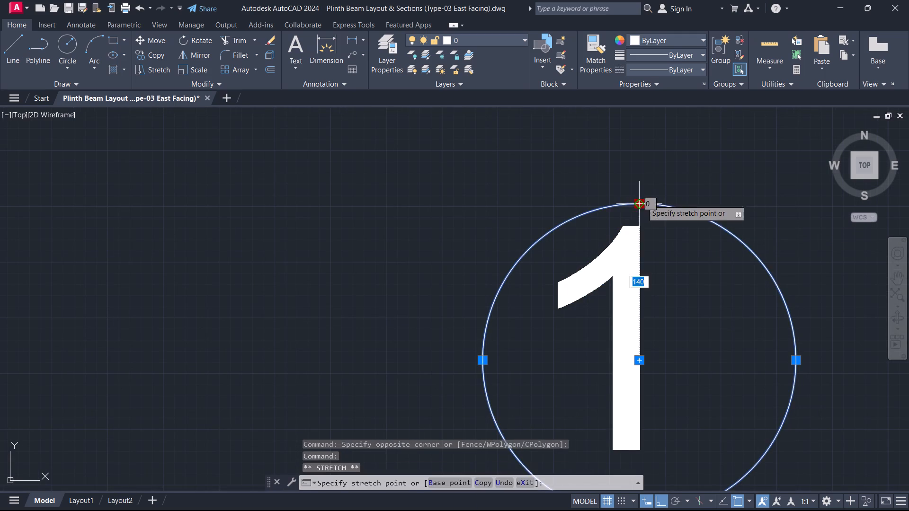
pyautogui.scroll(-5, 661, 169)
pyautogui.click(678, 153)
pyautogui.press('Escape')
# Move the enlarged circle of bubble 1 so its bottom quadrant sits on the top end of the first vertical grid line.
pyautogui.scroll(2, 681, 208)
pyautogui.click(687, 223)
pyautogui.press('m')
pyautogui.press('space')
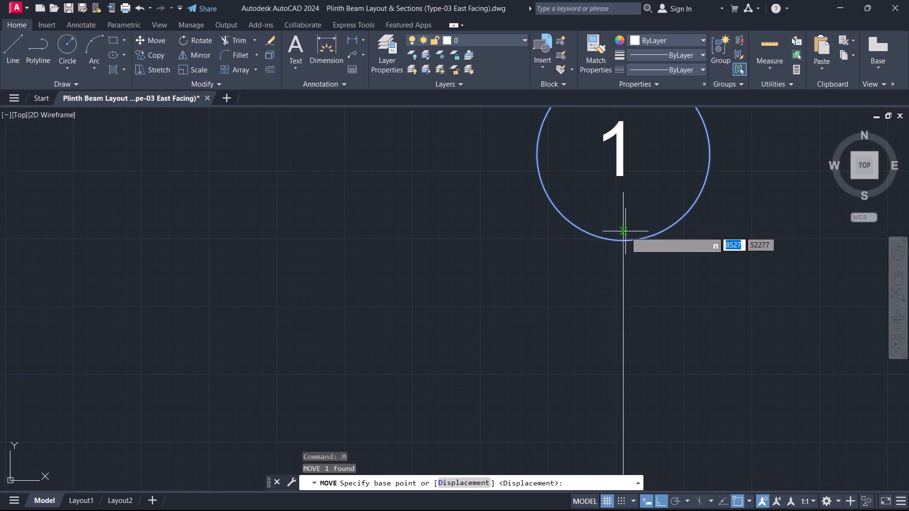
pyautogui.click(623, 240)
pyautogui.click(622, 193)
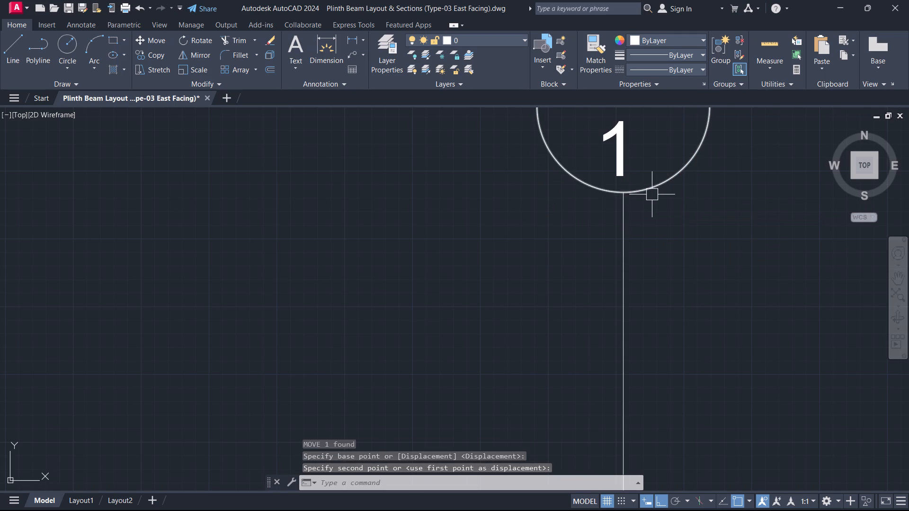
# Copy bubble 1's circle from its bottom quadrant onto the top ends of the second to eighth vertical grid lines, including the splayed ones.
pyautogui.click(654, 194)
pyautogui.write('co')
pyautogui.press('space')
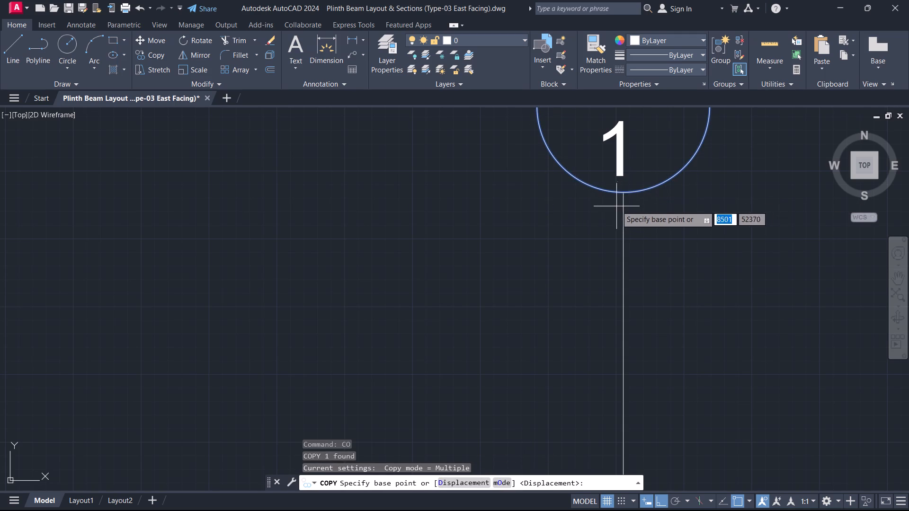
pyautogui.click(622, 194)
pyautogui.scroll(-4, 696, 248)
pyautogui.moveTo(681, 243); pyautogui.dragTo(312, 296, button='middle')
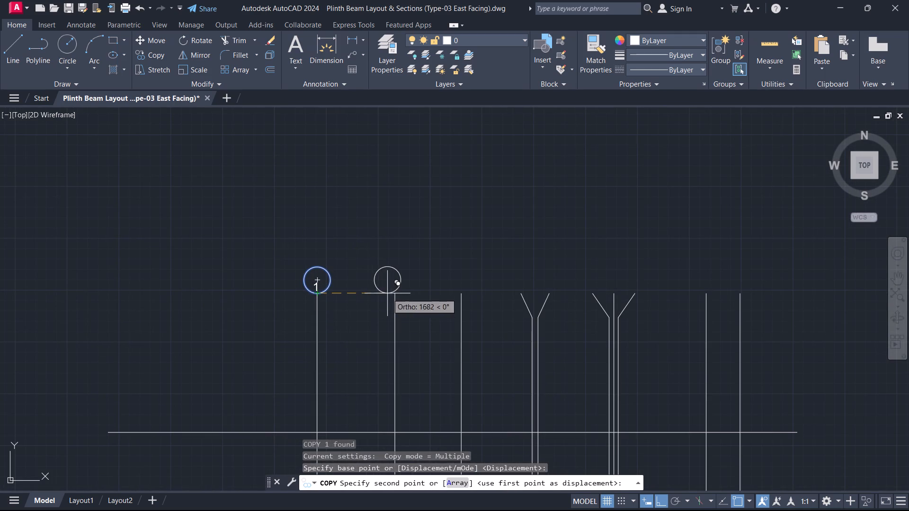
pyautogui.click(399, 292)
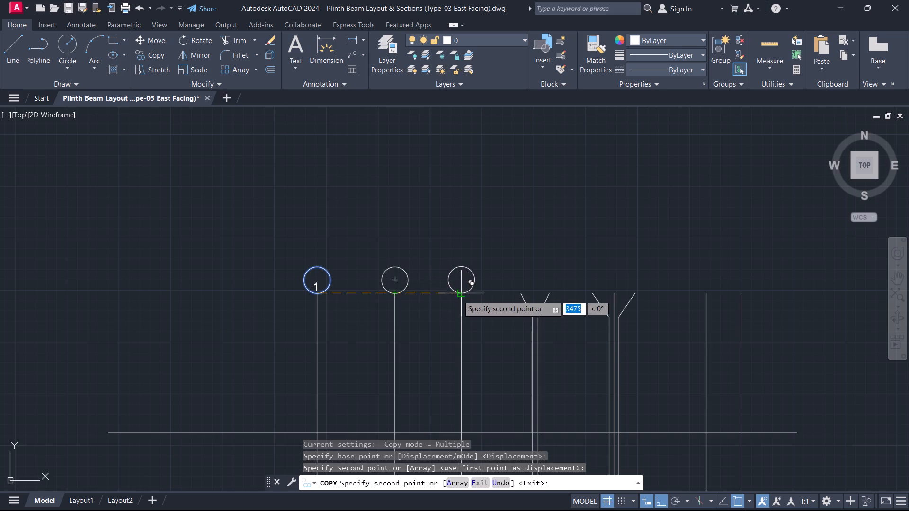
pyautogui.click(459, 297)
pyautogui.click(518, 296)
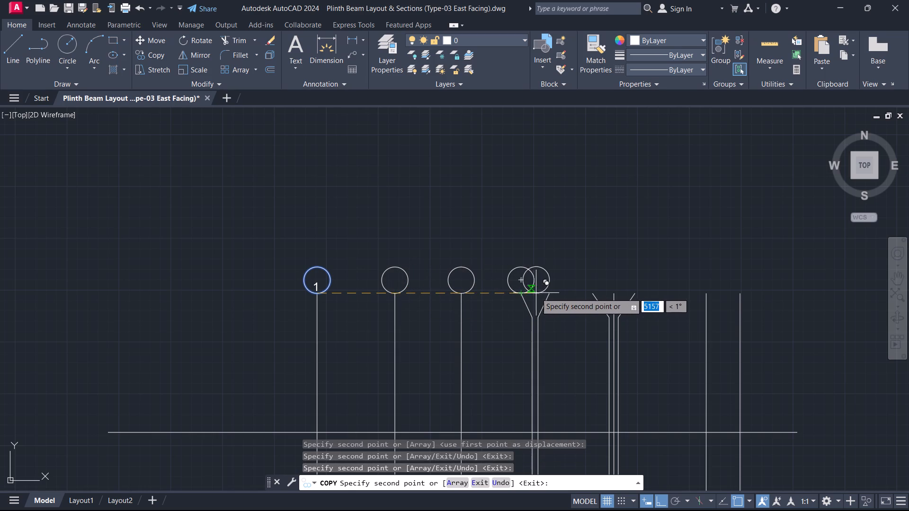
pyautogui.click(550, 293)
pyautogui.click(588, 295)
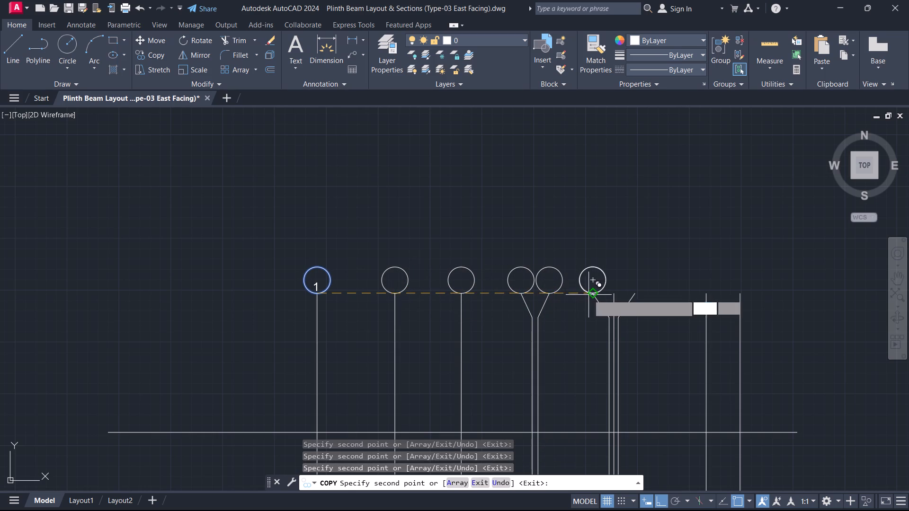
pyautogui.click(615, 294)
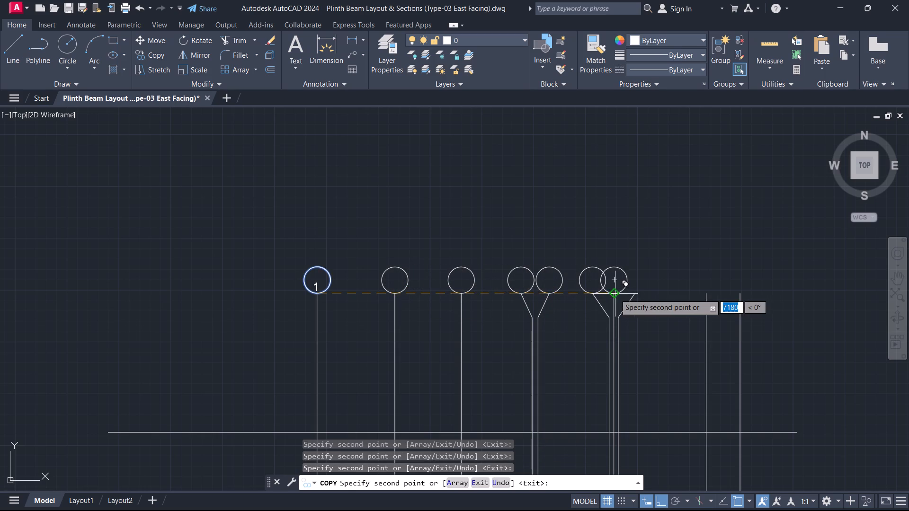
pyautogui.click(638, 294)
pyautogui.press('Escape')
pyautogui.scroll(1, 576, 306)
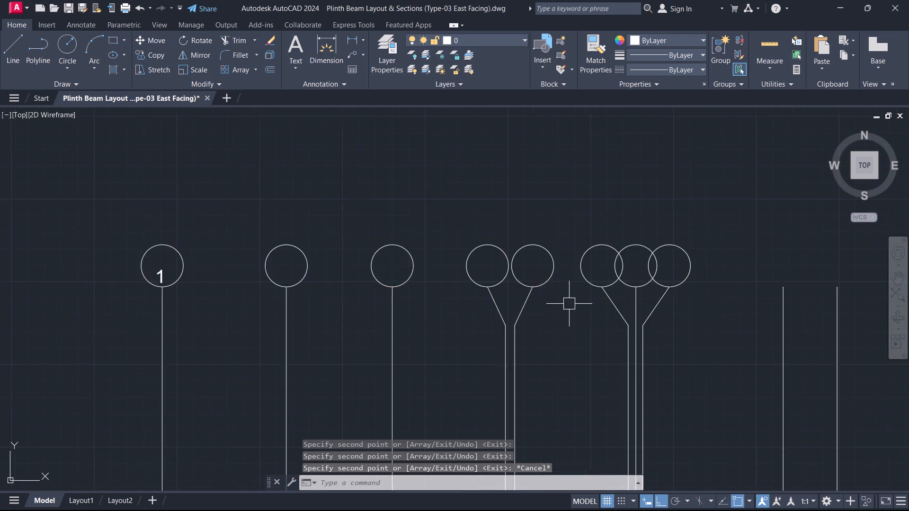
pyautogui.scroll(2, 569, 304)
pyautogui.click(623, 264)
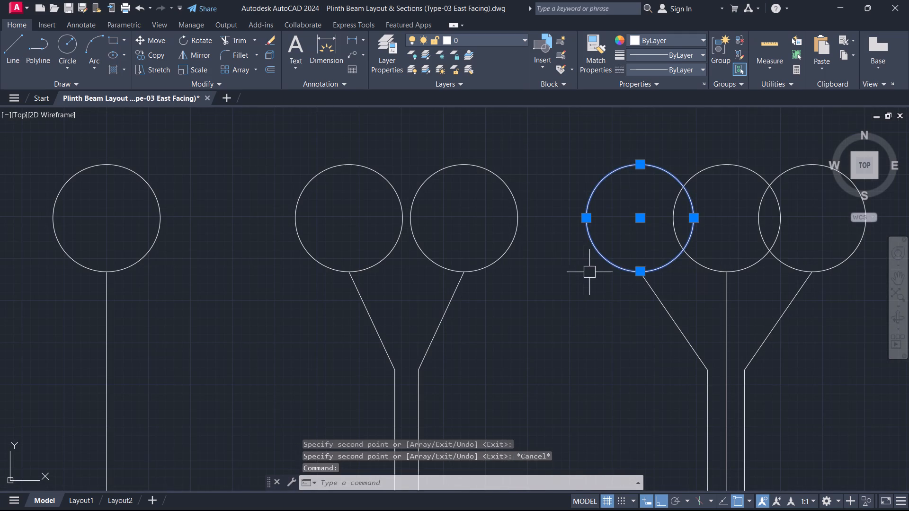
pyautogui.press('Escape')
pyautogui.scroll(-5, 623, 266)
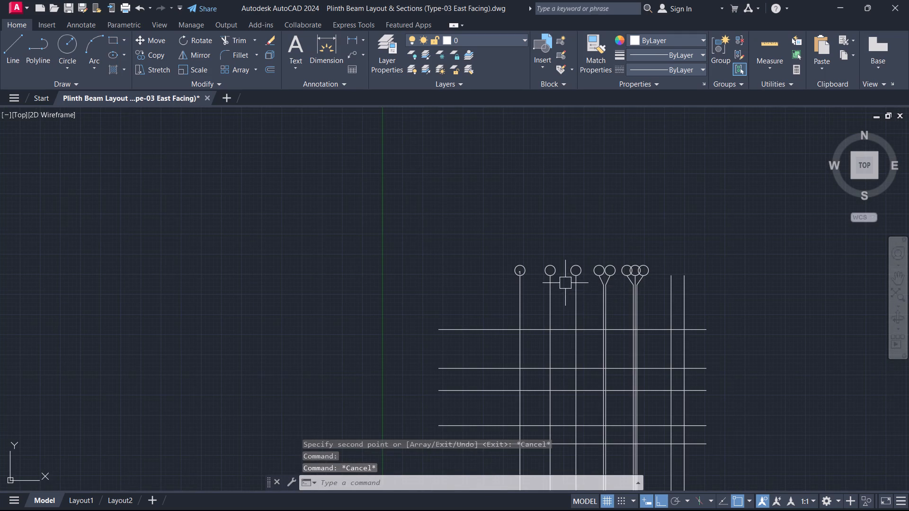
# Copy the eighth grid line's bubble circle onto the top ends of the last two vertical grid lines.
pyautogui.scroll(4, 599, 277)
pyautogui.moveTo(635, 277); pyautogui.dragTo(609, 286, button='middle')
pyautogui.scroll(-4, 662, 300)
pyautogui.moveTo(664, 299); pyautogui.dragTo(479, 343, button='middle')
pyautogui.scroll(1, 664, 299)
pyautogui.scroll(3, 535, 332)
pyautogui.moveTo(483, 313); pyautogui.dragTo(462, 307)
pyautogui.click(445, 302)
pyautogui.press('c')
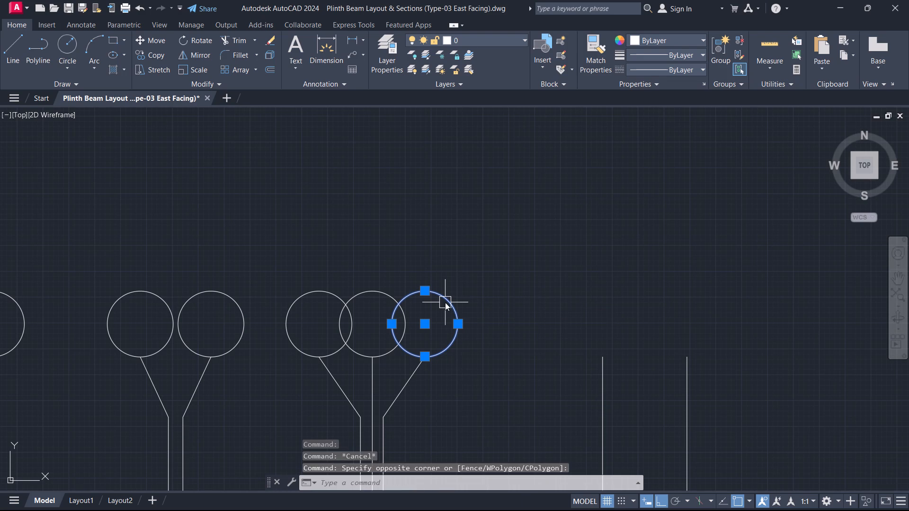
pyautogui.press('o')
pyautogui.press('space')
pyautogui.click(427, 358)
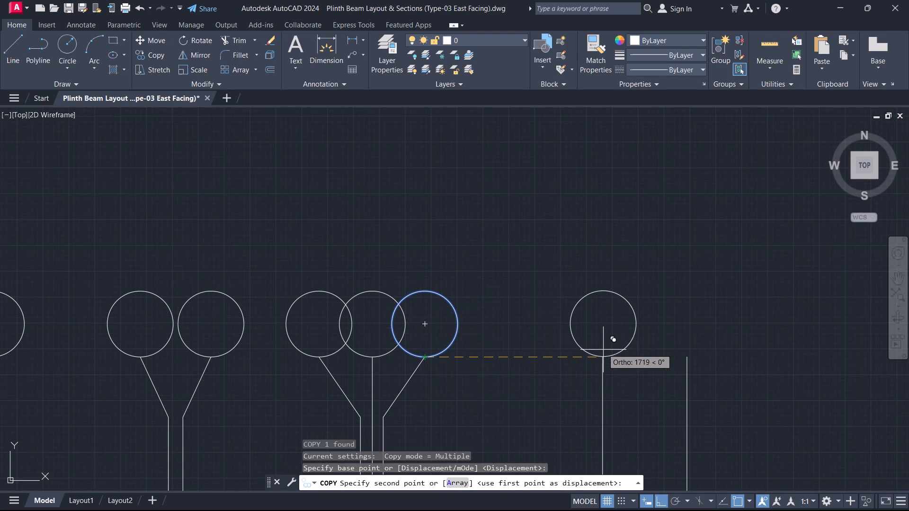
pyautogui.click(603, 357)
pyautogui.click(685, 357)
pyautogui.press('Escape')
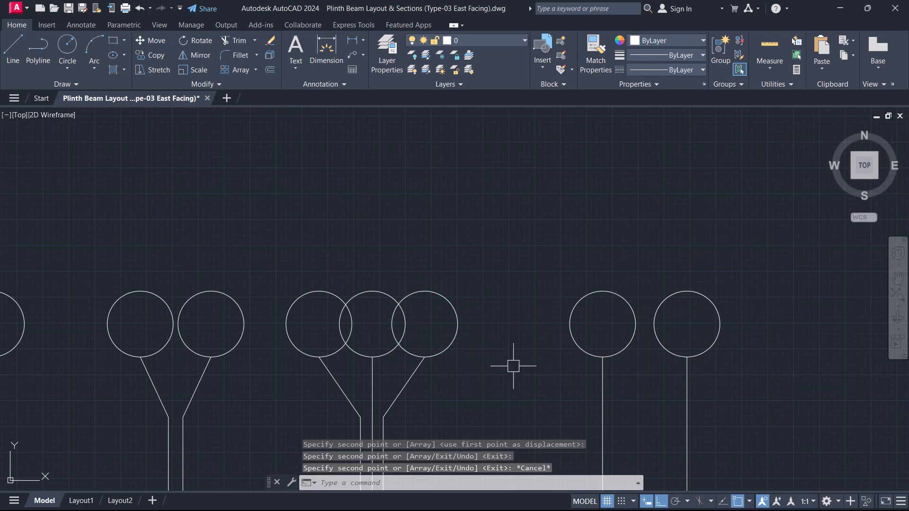
# Draw a horizontal guide line from the bottom of the fifth bubble to beyond the eighth bubble.
pyautogui.scroll(-1, 506, 371)
pyautogui.moveTo(506, 372); pyautogui.dragTo(726, 326, button='middle')
pyautogui.scroll(2, 703, 353)
pyautogui.moveTo(621, 297); pyautogui.dragTo(615, 295)
pyautogui.click(599, 283)
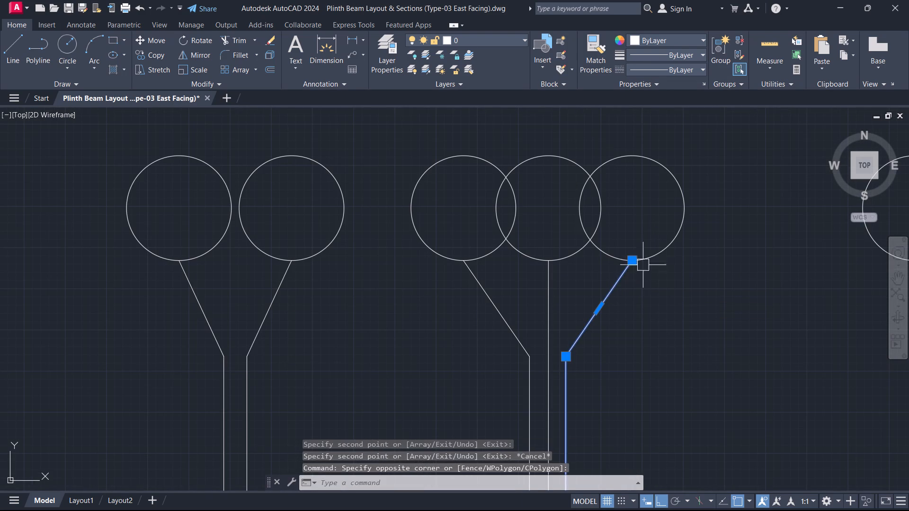
pyautogui.press('Escape')
pyautogui.press('l')
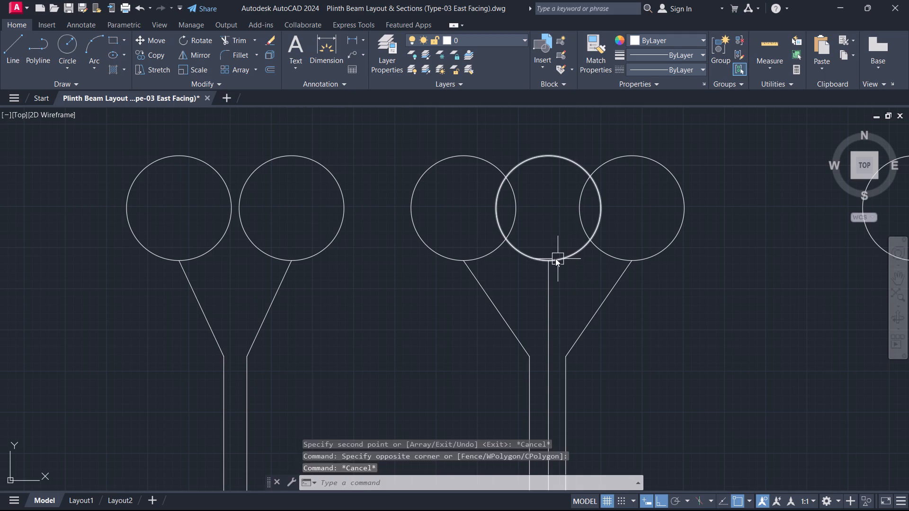
pyautogui.press('space')
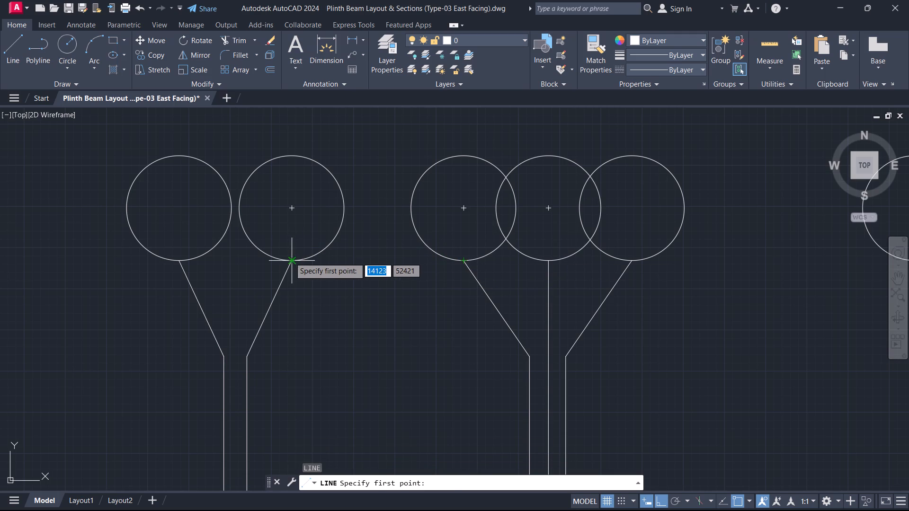
pyautogui.click(290, 257)
pyautogui.click(773, 255)
pyautogui.press('Escape')
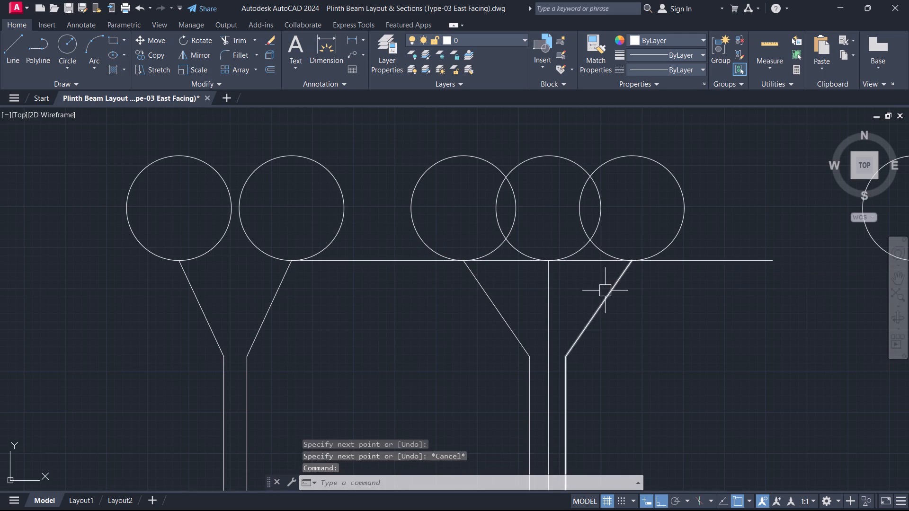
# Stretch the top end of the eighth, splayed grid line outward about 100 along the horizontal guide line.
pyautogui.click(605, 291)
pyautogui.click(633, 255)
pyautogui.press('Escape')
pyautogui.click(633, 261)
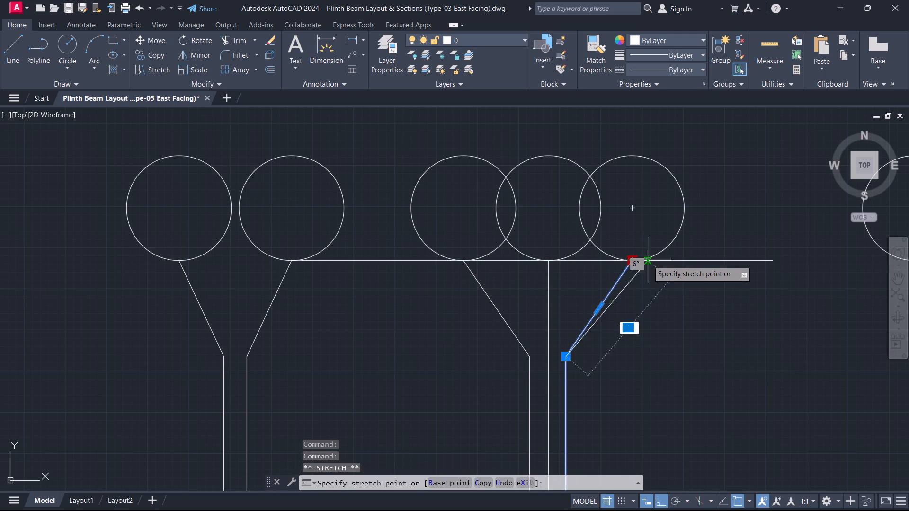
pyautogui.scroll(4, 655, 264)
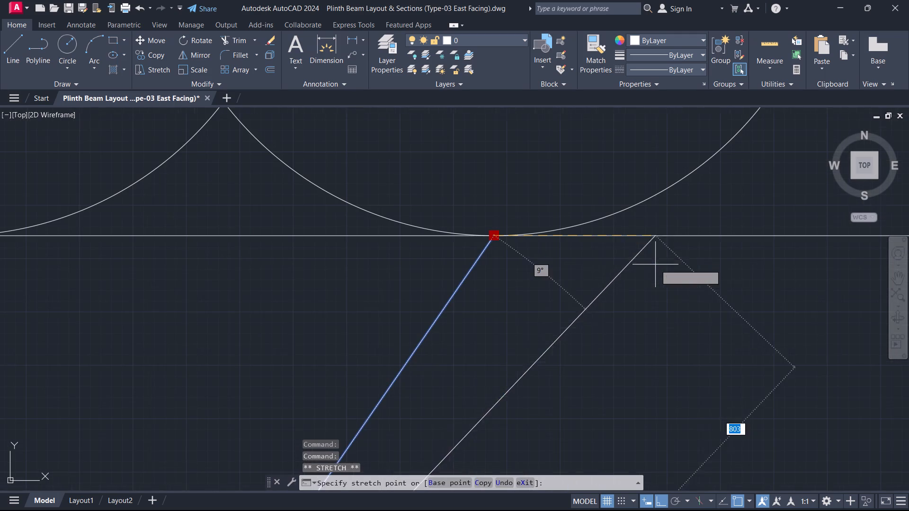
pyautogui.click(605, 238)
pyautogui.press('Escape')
# Move the eighth bubble's circle outward along the guide line, clear of the seventh bubble.
pyautogui.scroll(-3, 617, 208)
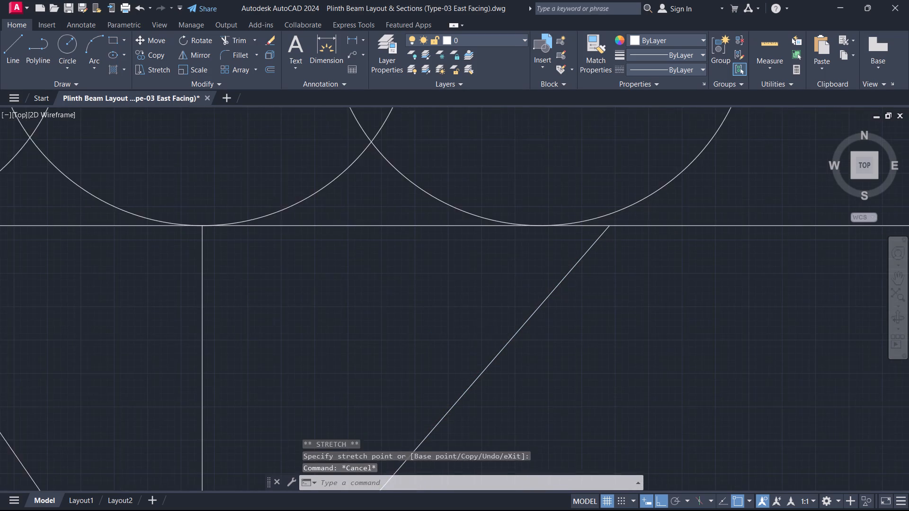
pyautogui.click(617, 208)
pyautogui.write('m')
pyautogui.press('space')
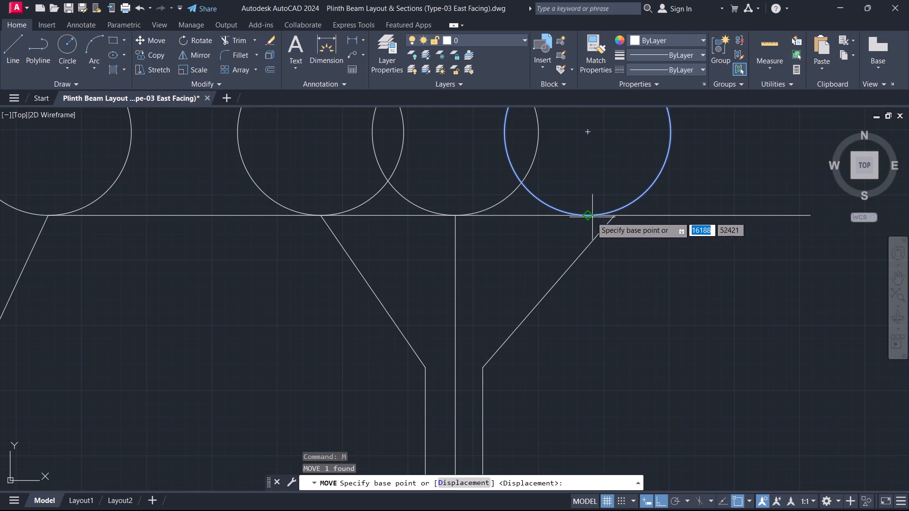
pyautogui.click(584, 211)
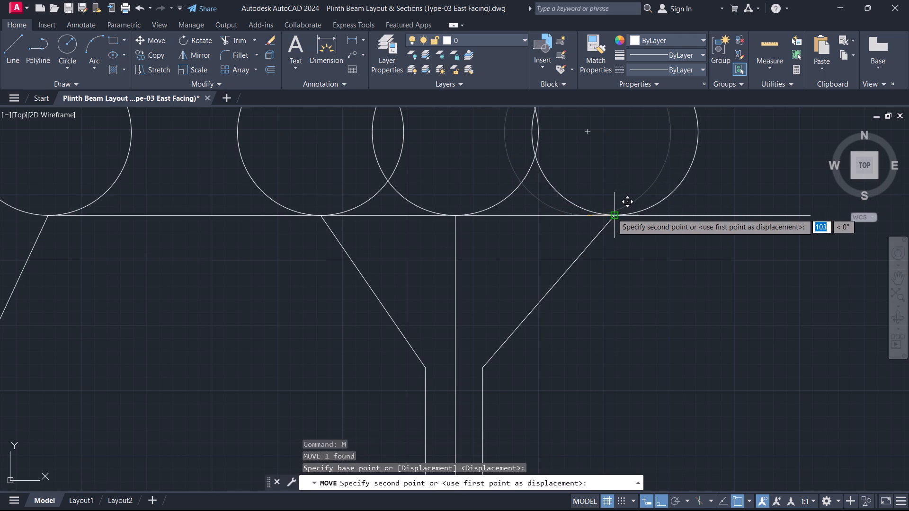
pyautogui.click(642, 216)
pyautogui.press('Escape')
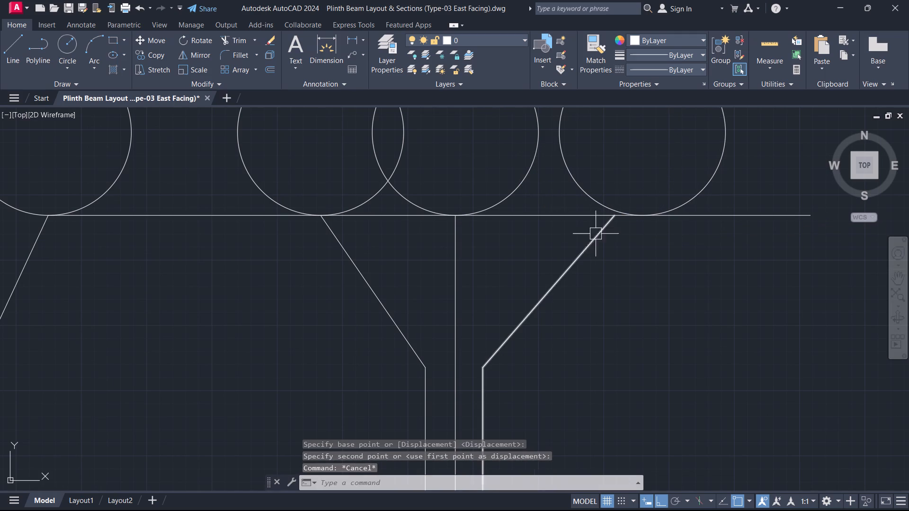
# Stretch the top end of the eighth grid line to the bottom quadrant of its moved bubble circle.
pyautogui.click(592, 241)
pyautogui.click(616, 215)
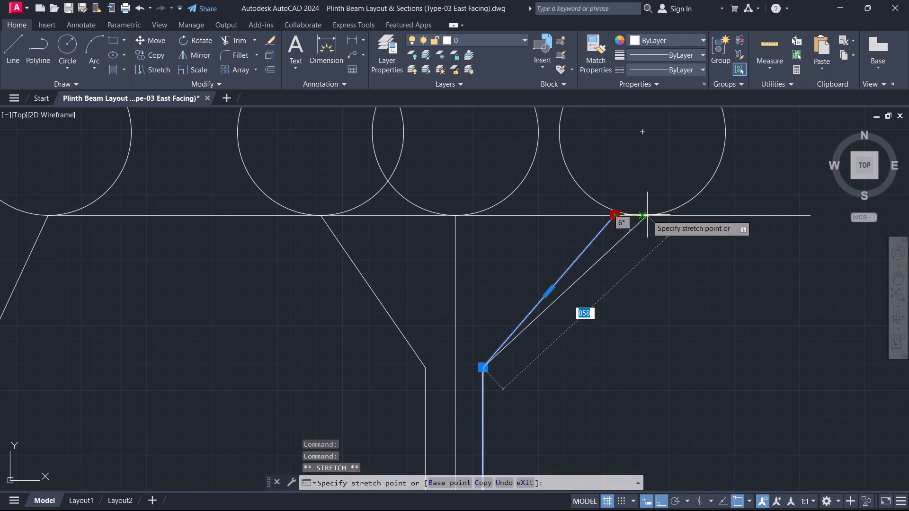
pyautogui.click(642, 215)
pyautogui.press('Escape')
# Move the sixth bubble's circle outward along the guide line, clear of the seventh bubble.
pyautogui.scroll(-4, 429, 266)
pyautogui.scroll(3, 424, 270)
pyautogui.moveTo(424, 270); pyautogui.dragTo(676, 285, button='middle')
pyautogui.scroll(2, 649, 256)
pyautogui.click(637, 243)
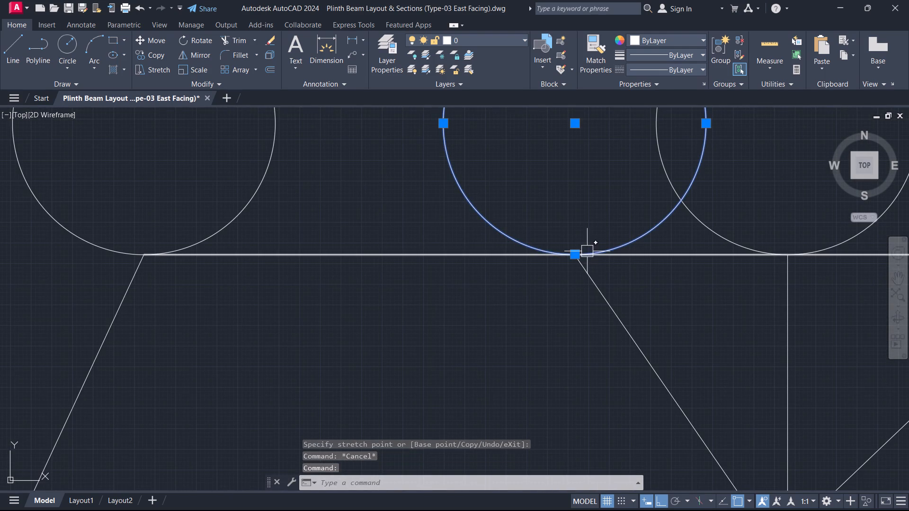
pyautogui.press('m')
pyautogui.press('space')
pyautogui.click(576, 256)
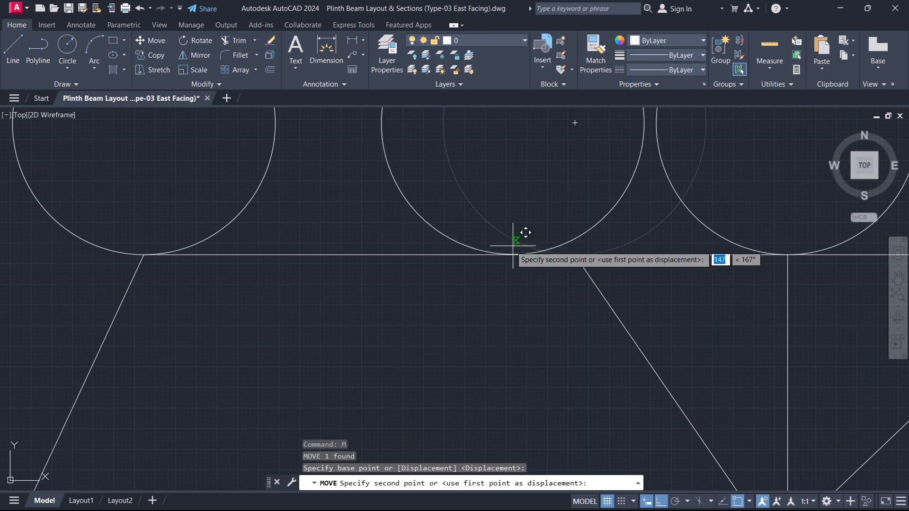
pyautogui.click(502, 247)
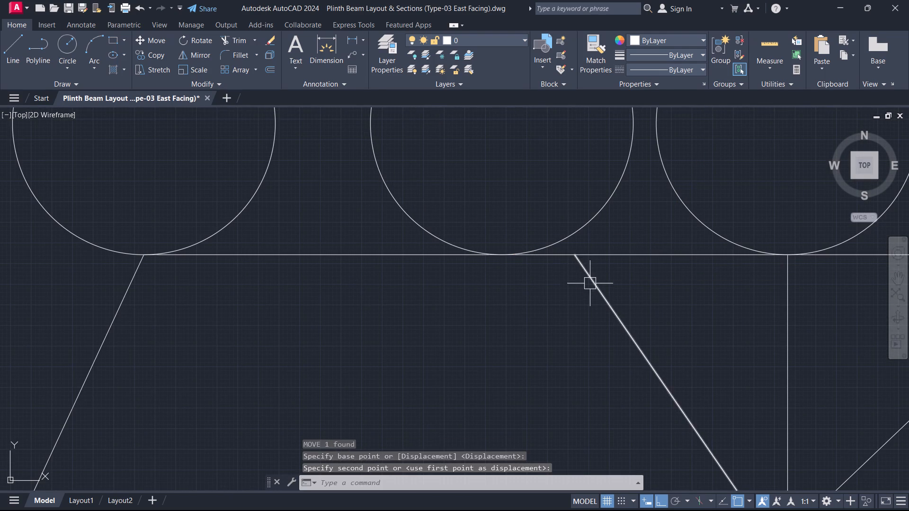
# Stretch the top end of the sixth, splayed grid line to the bottom quadrant of its moved bubble circle.
pyautogui.click(591, 282)
pyautogui.click(575, 252)
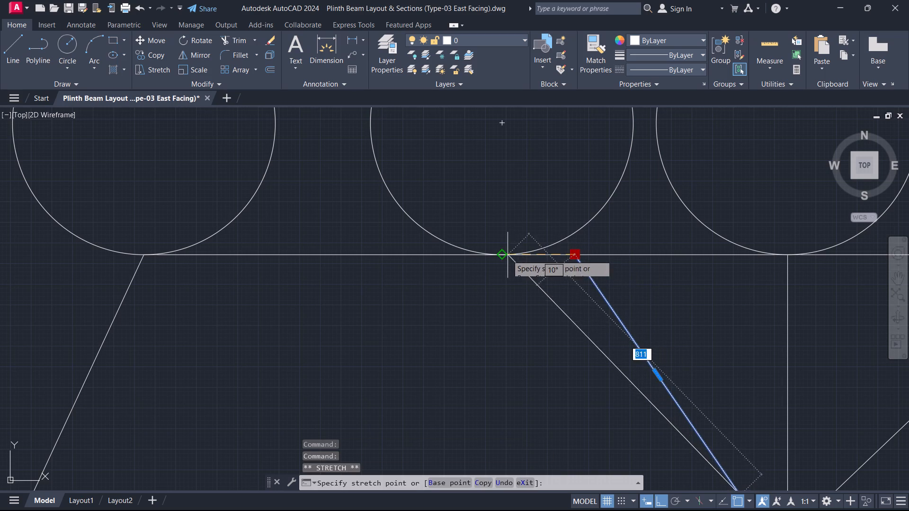
pyautogui.click(505, 255)
pyautogui.press('Escape')
# Delete the horizontal guide line beneath the bubbles.
pyautogui.click(441, 253)
pyautogui.scroll(-5, 413, 261)
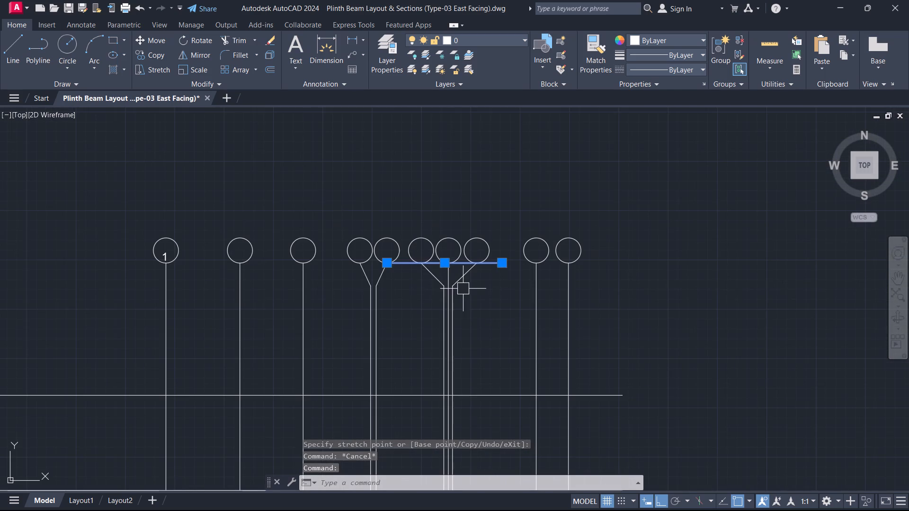
pyautogui.press('Delete')
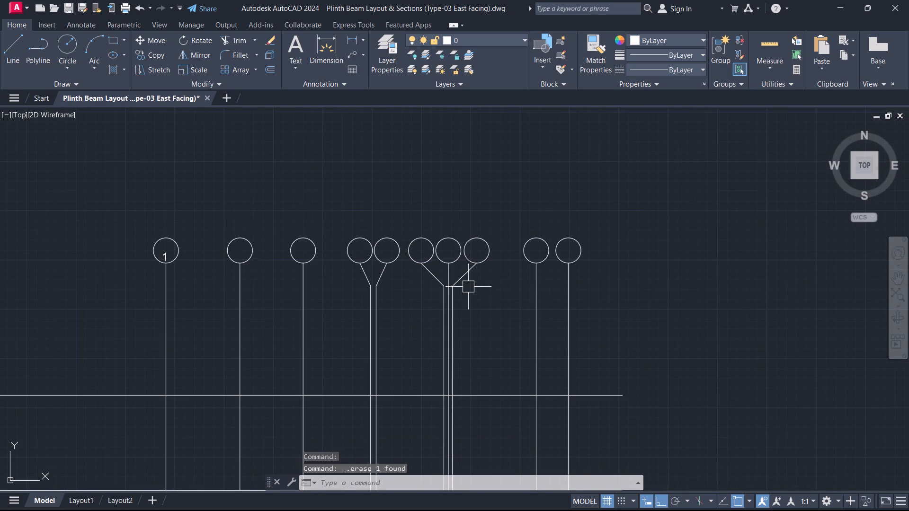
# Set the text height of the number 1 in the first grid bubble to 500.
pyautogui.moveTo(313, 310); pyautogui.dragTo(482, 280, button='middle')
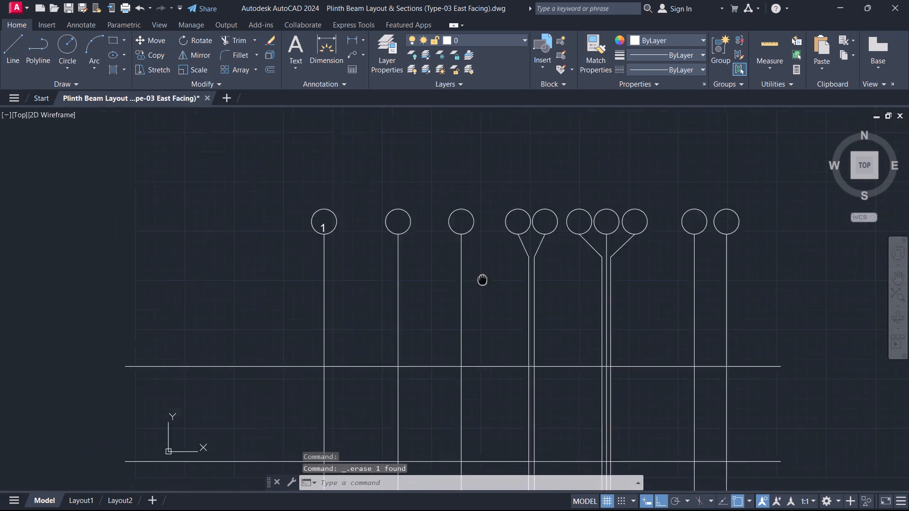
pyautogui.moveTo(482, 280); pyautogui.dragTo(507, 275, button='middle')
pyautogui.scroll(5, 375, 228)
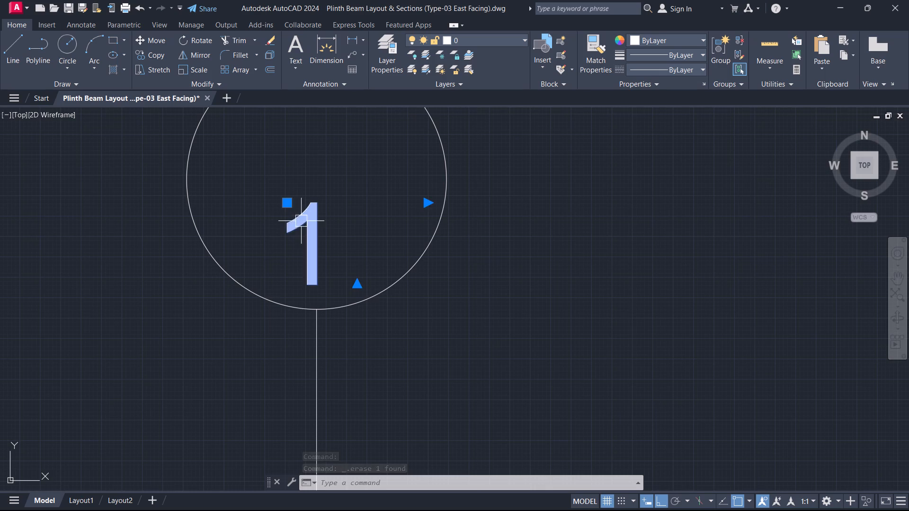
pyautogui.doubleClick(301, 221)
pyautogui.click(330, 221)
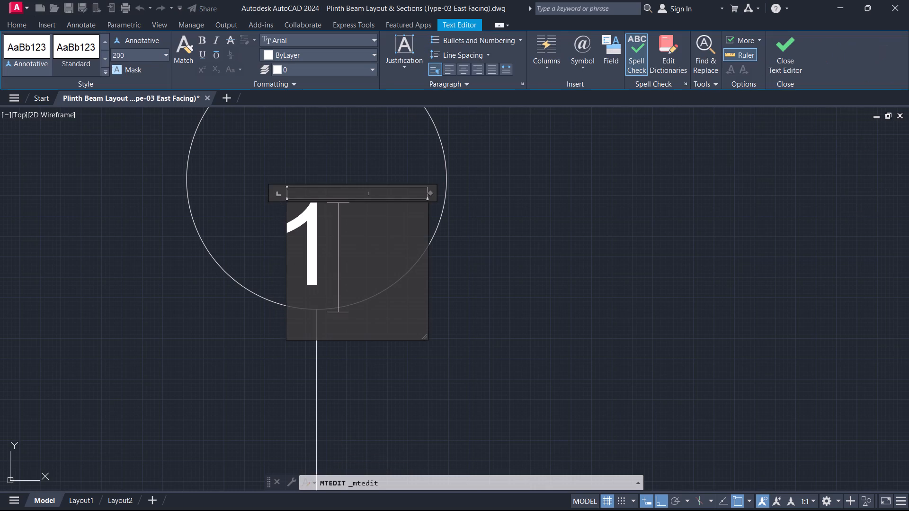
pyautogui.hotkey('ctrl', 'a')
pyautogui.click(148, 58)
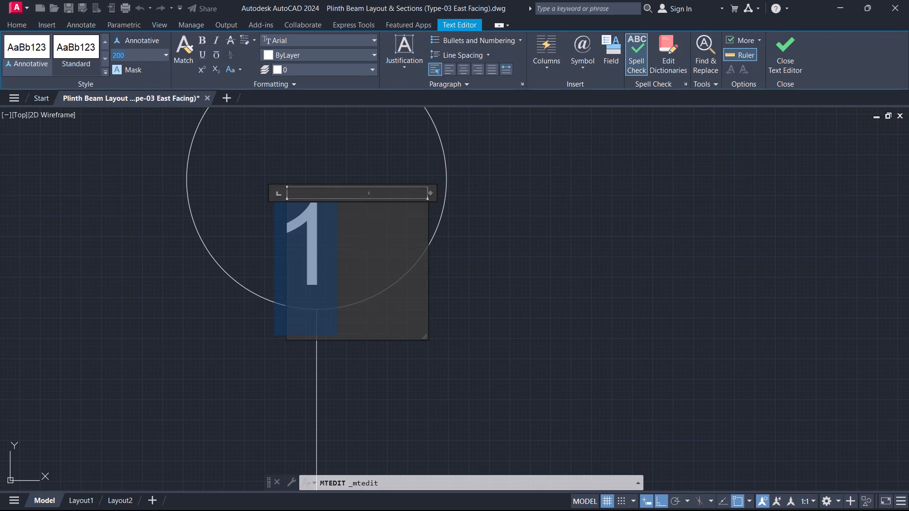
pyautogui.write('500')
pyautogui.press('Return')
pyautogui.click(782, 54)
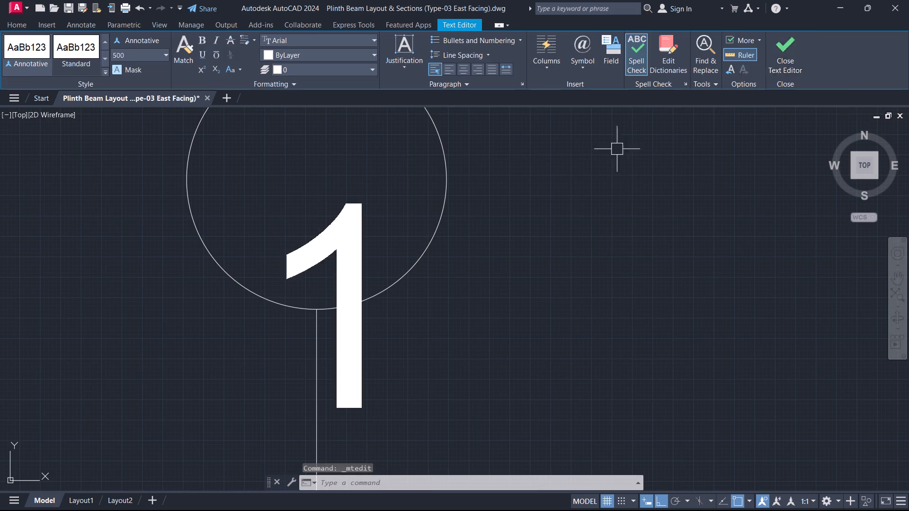
# Move the enlarged number 1 up inside the first grid bubble's circle, with ortho turned off.
pyautogui.scroll(-4, 446, 247)
pyautogui.scroll(3, 408, 251)
pyautogui.click(416, 250)
pyautogui.press('m')
pyautogui.press('space')
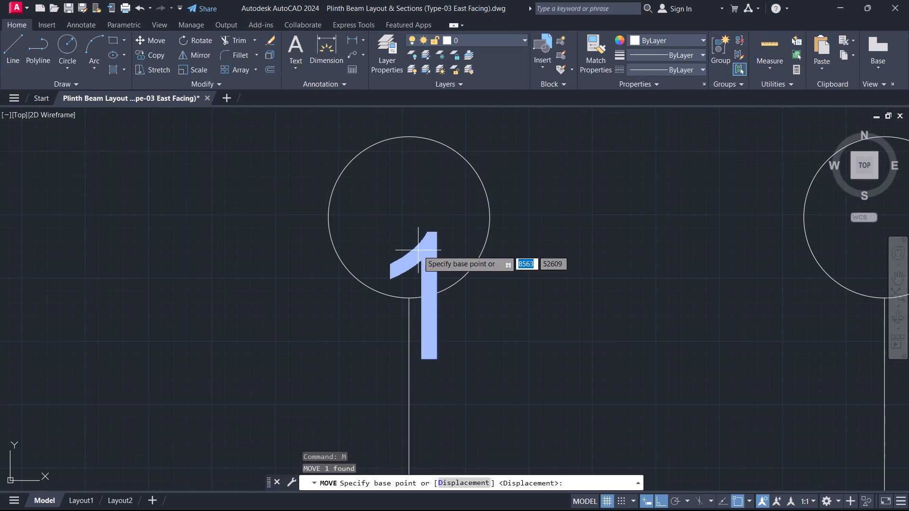
pyautogui.click(429, 258)
pyautogui.press('F8')
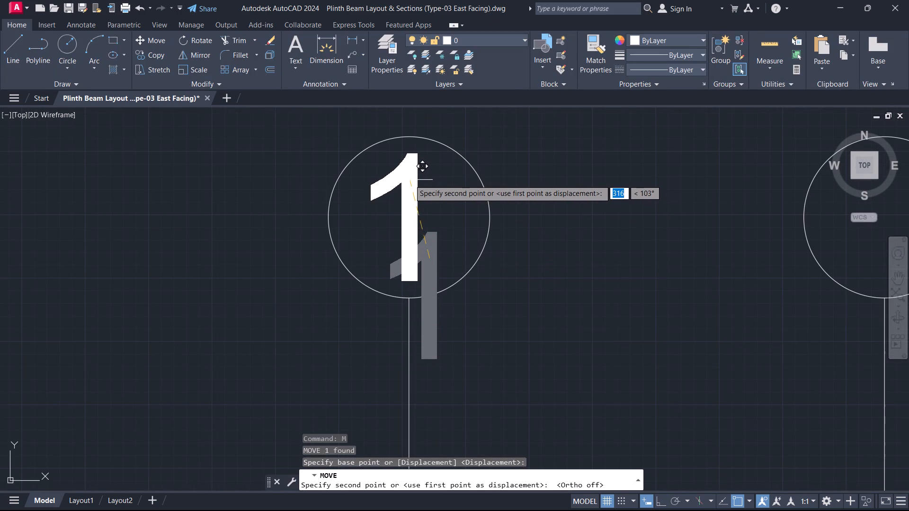
pyautogui.click(410, 180)
pyautogui.press('Escape')
# Reduce the text height of the number 1 in the first grid bubble to 400.
pyautogui.scroll(-5, 403, 187)
pyautogui.scroll(-5, 394, 231)
pyautogui.scroll(5, 408, 219)
pyautogui.scroll(3, 282, 293)
pyautogui.moveTo(281, 293); pyautogui.dragTo(409, 236, button='middle')
pyautogui.doubleClick(360, 220)
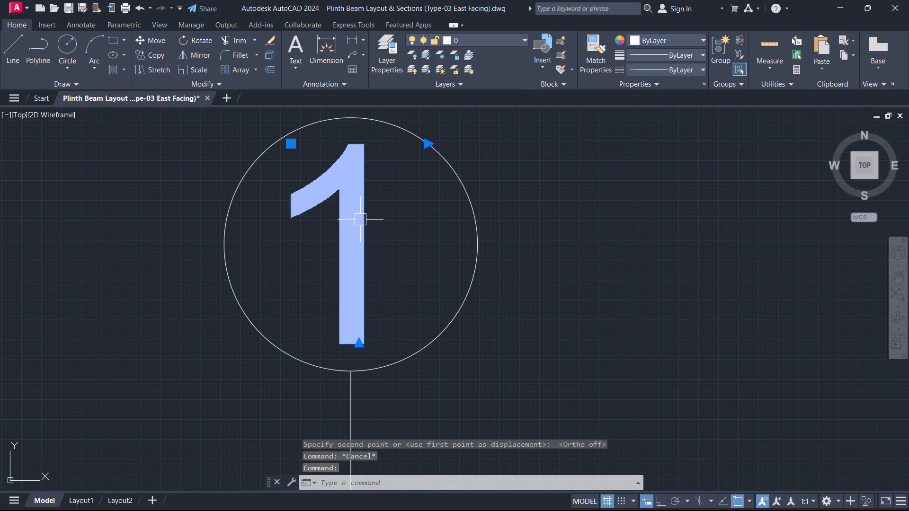
pyautogui.hotkey('ctrl', 'a')
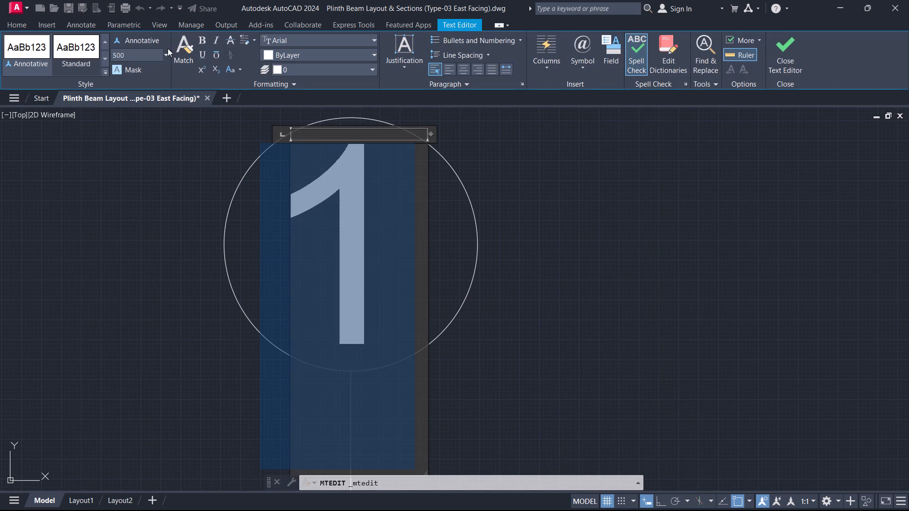
pyautogui.click(163, 53)
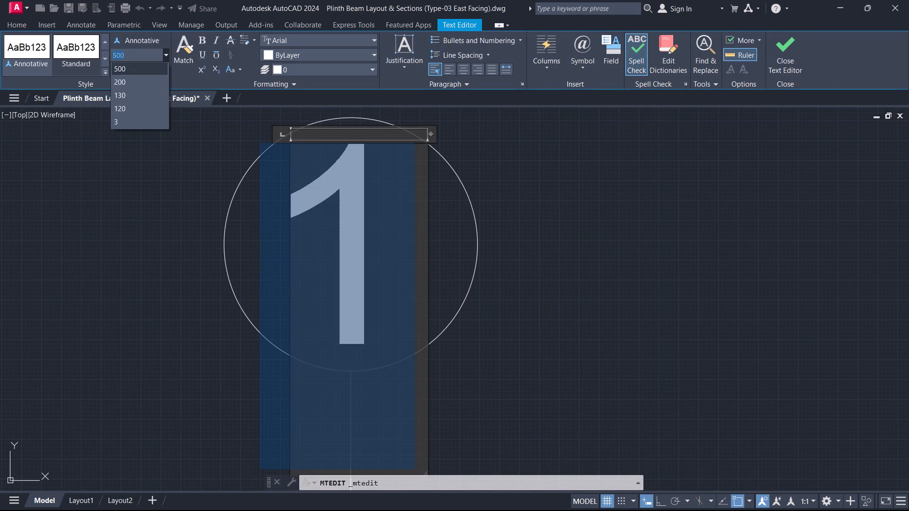
pyautogui.write('250')
pyautogui.press('Return')
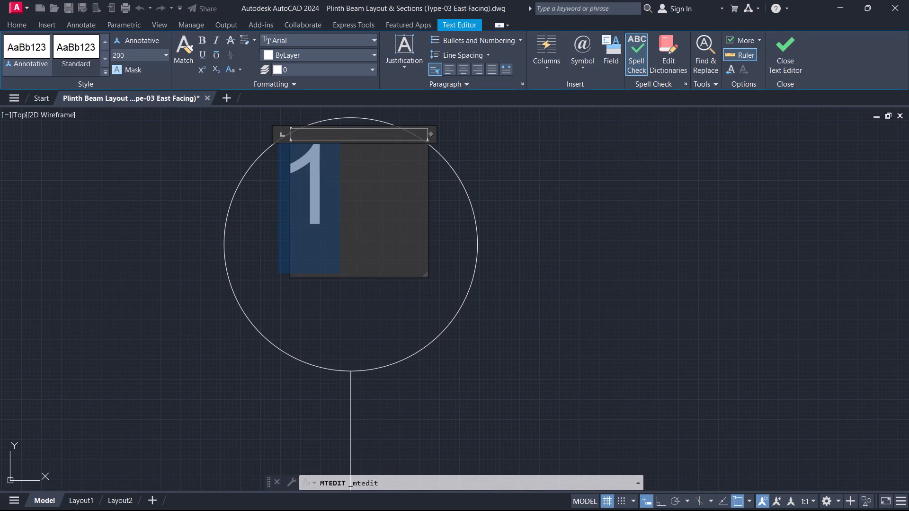
pyautogui.click(159, 57)
pyautogui.write('400')
pyautogui.press('Return')
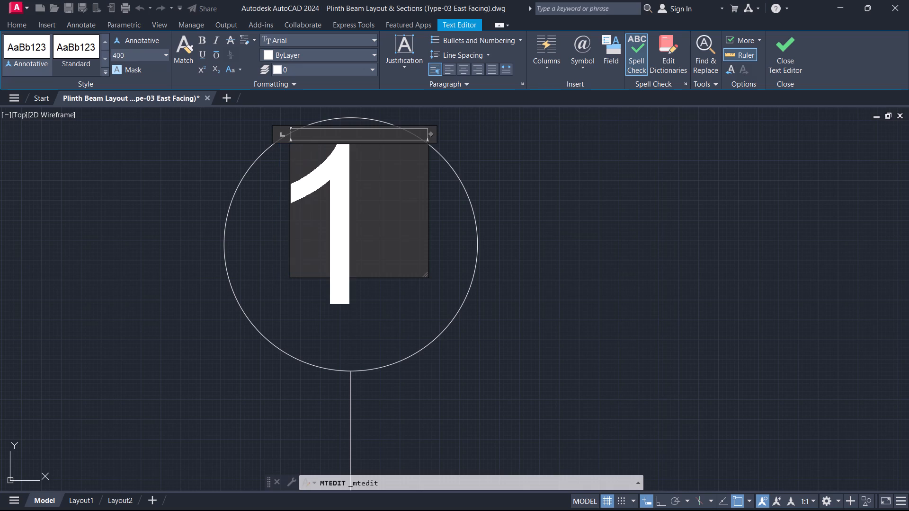
pyautogui.click(779, 52)
# Move the number 1 slightly down and right so it sits centrally in the first grid bubble's circle.
pyautogui.scroll(1, 233, 311)
pyautogui.scroll(-3, 217, 310)
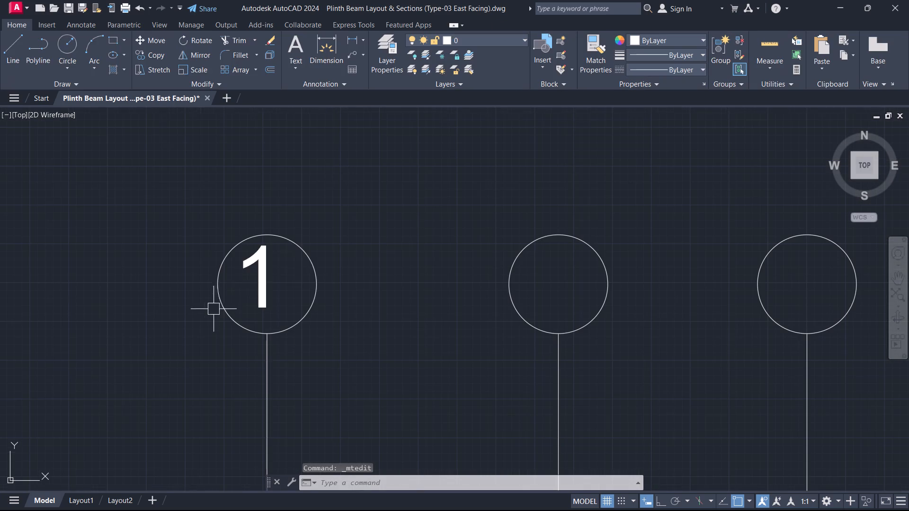
pyautogui.scroll(3, 270, 295)
pyautogui.moveTo(271, 296); pyautogui.dragTo(348, 321, button='middle')
pyautogui.moveTo(320, 294); pyautogui.dragTo(305, 286)
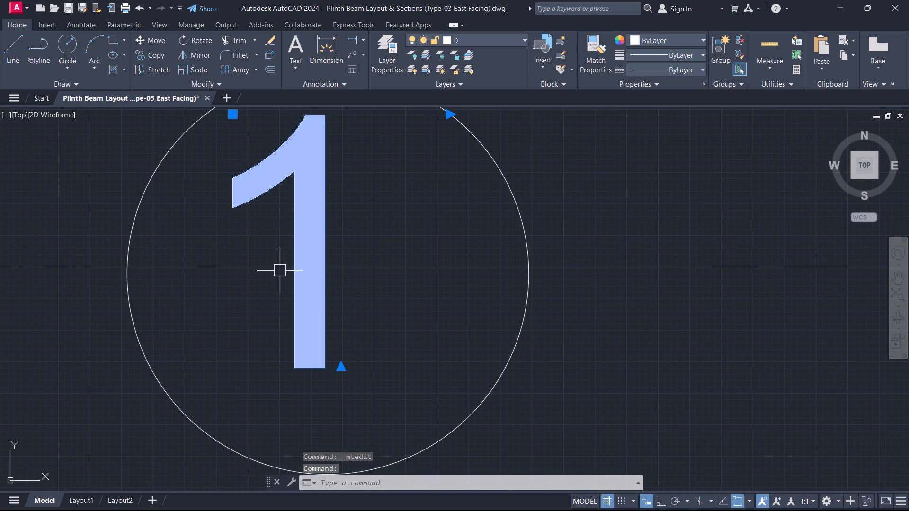
pyautogui.write('m')
pyautogui.press('space')
pyautogui.click(301, 262)
pyautogui.click(318, 284)
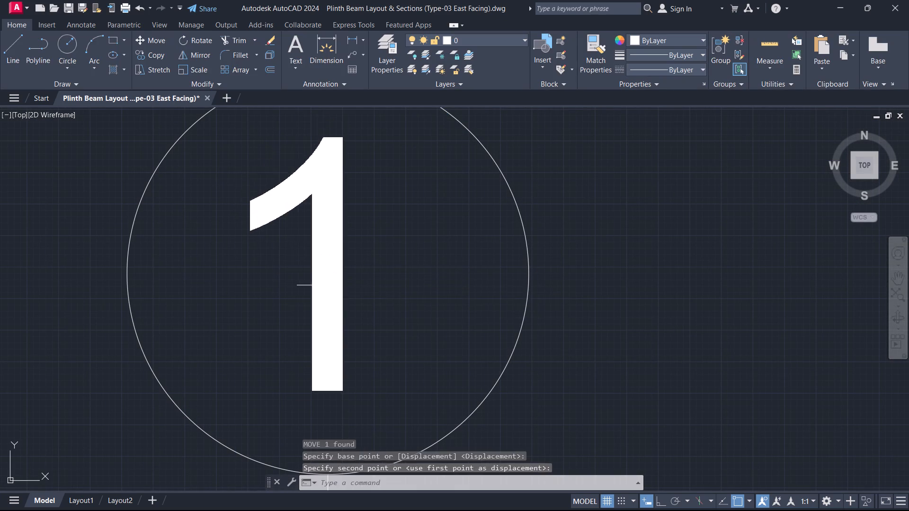
pyautogui.press('Escape')
pyautogui.scroll(-4, 324, 285)
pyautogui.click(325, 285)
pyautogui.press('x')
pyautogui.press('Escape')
# Copy the number 1 into the other nine grid bubbles, using each circle's top quadrant as the reference point.
pyautogui.click(333, 295)
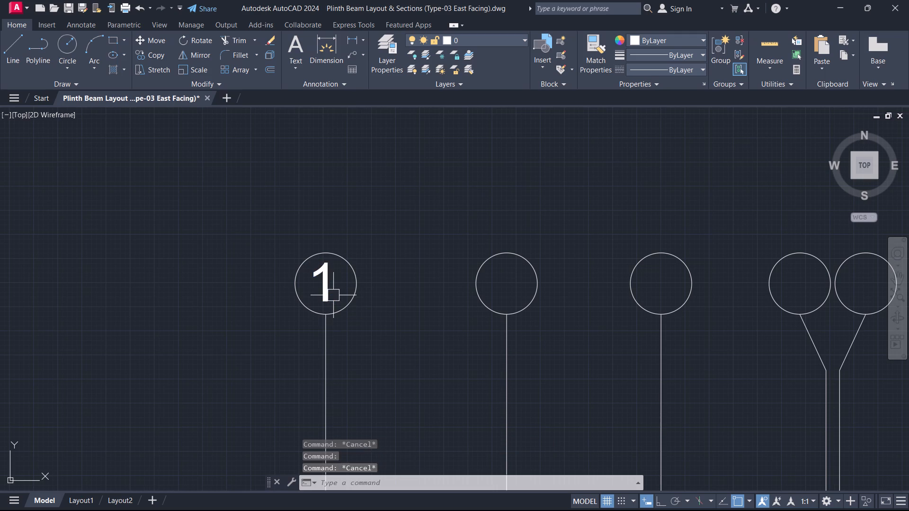
pyautogui.write('co')
pyautogui.press('space')
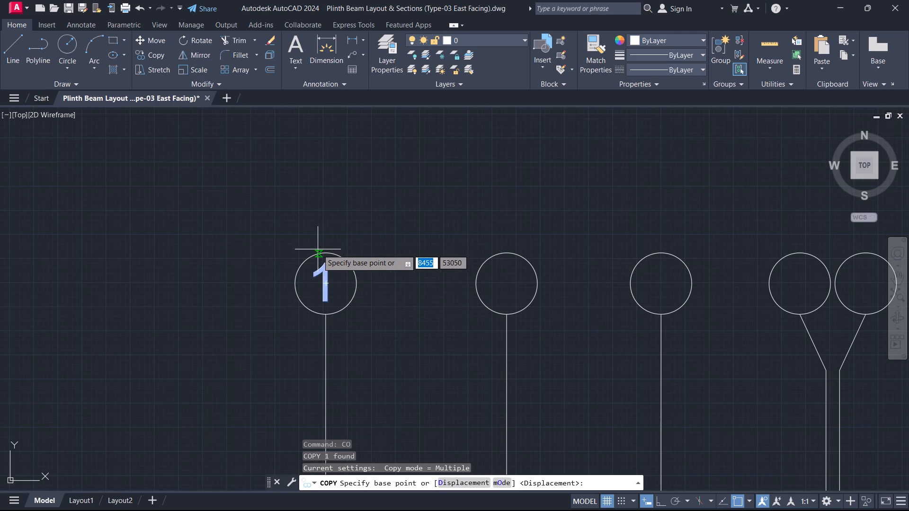
pyautogui.click(327, 252)
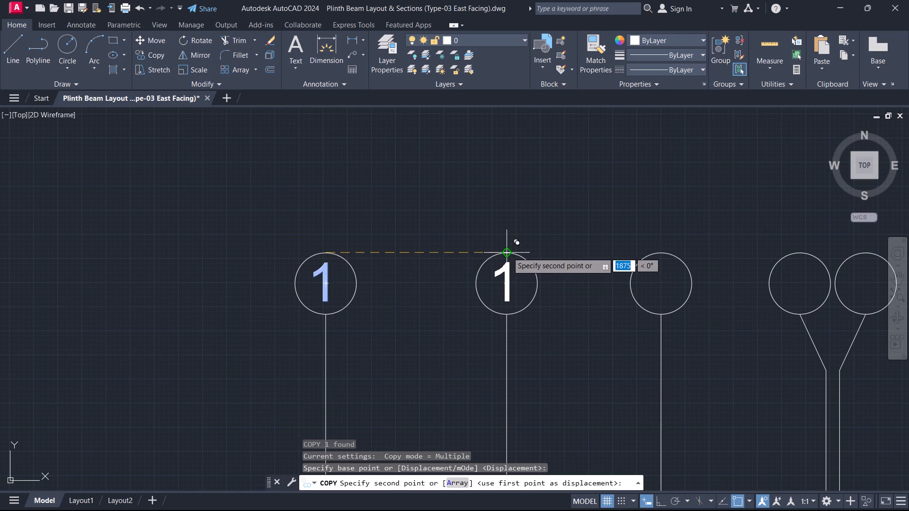
pyautogui.click(508, 252)
pyautogui.click(659, 250)
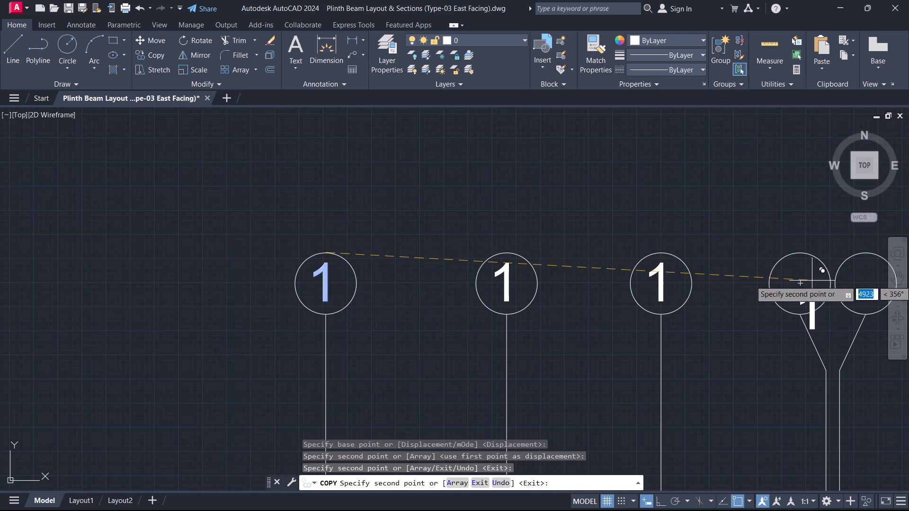
pyautogui.moveTo(812, 281); pyautogui.dragTo(268, 300, button='middle')
pyautogui.click(257, 273)
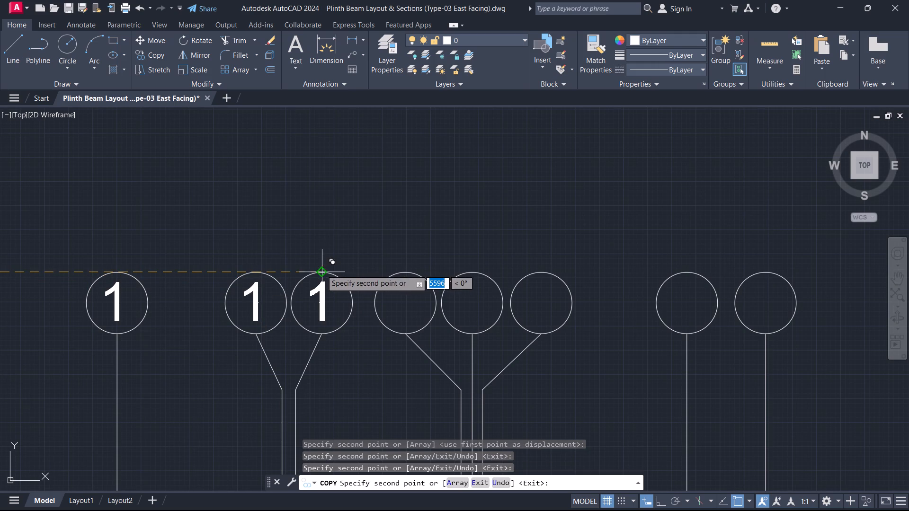
pyautogui.click(324, 271)
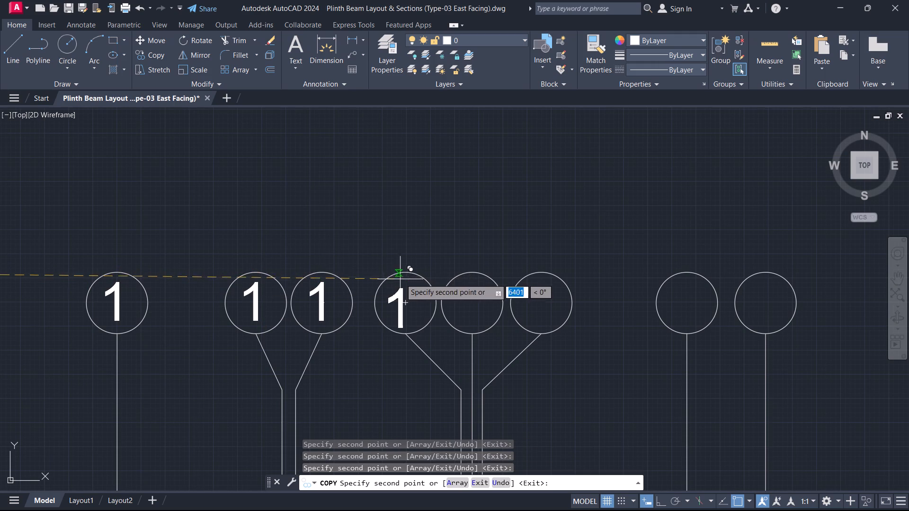
pyautogui.click(404, 273)
pyautogui.click(470, 271)
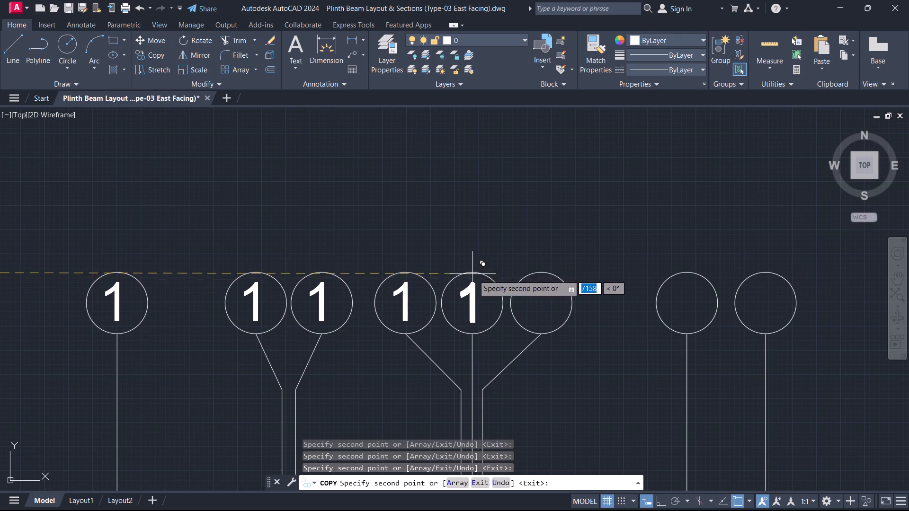
pyautogui.click(542, 272)
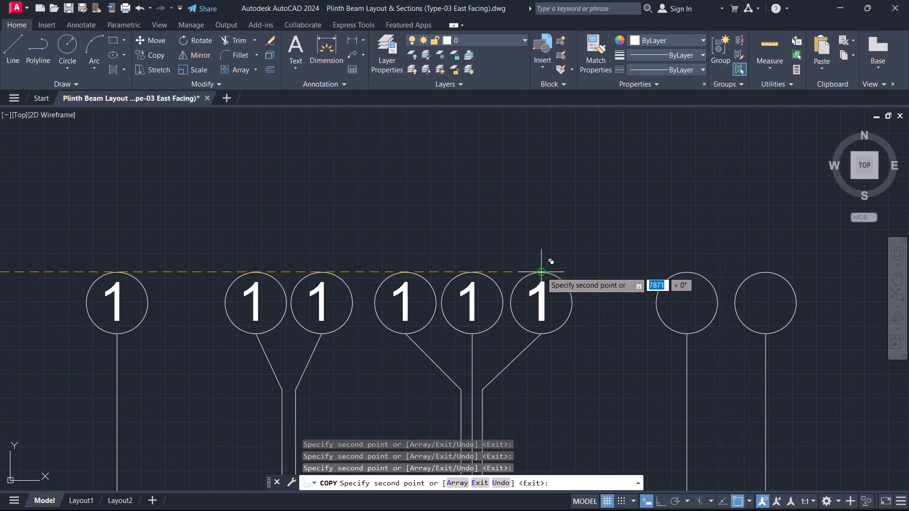
pyautogui.click(685, 273)
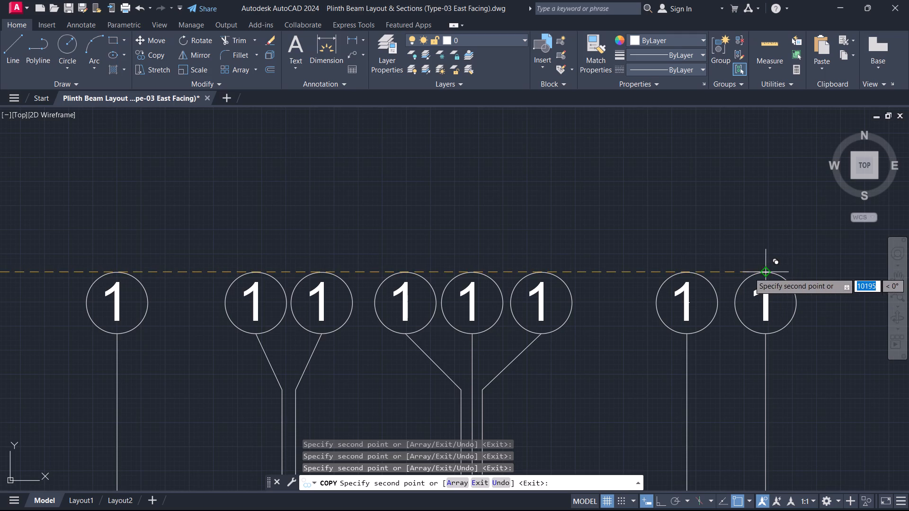
pyautogui.click(764, 273)
pyautogui.press('Escape')
# Change the number in the second grid bubble to 2.
pyautogui.scroll(-4, 612, 295)
pyautogui.scroll(4, 497, 300)
pyautogui.doubleClick(499, 292)
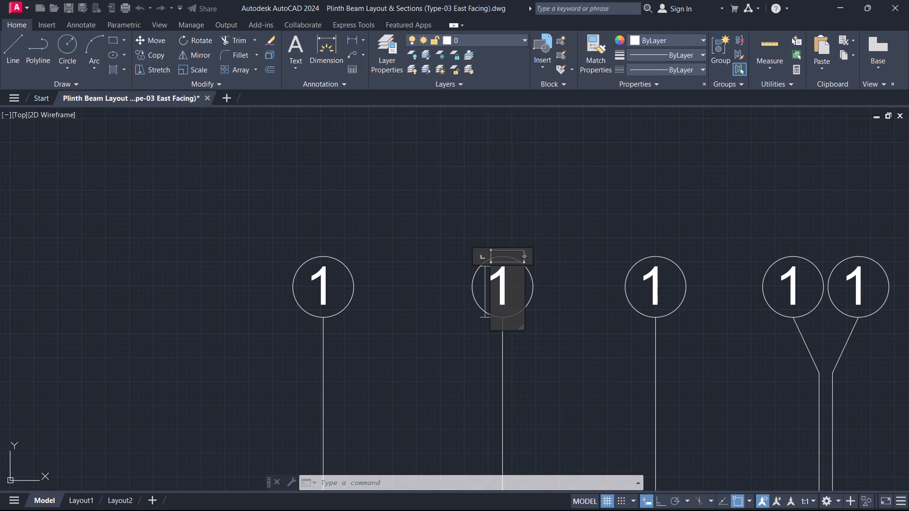
pyautogui.hotkey('ctrl', 'a')
pyautogui.press('2')
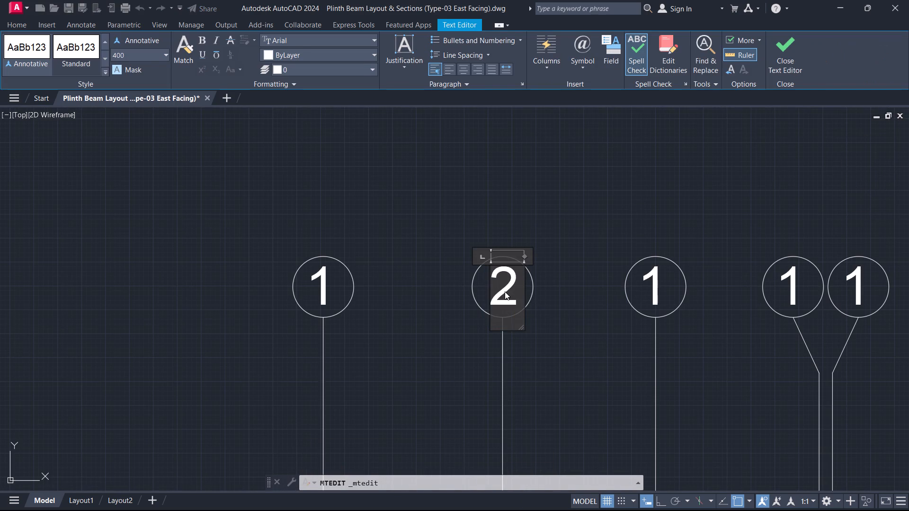
pyautogui.click(574, 260)
# Change the number in the third grid bubble to 3.
pyautogui.doubleClick(659, 287)
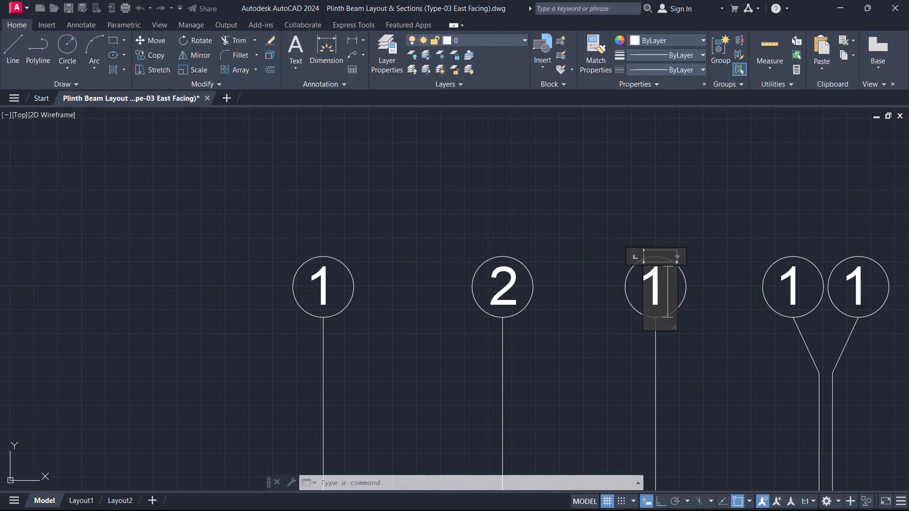
pyautogui.hotkey('ctrl', 'a')
pyautogui.press('3')
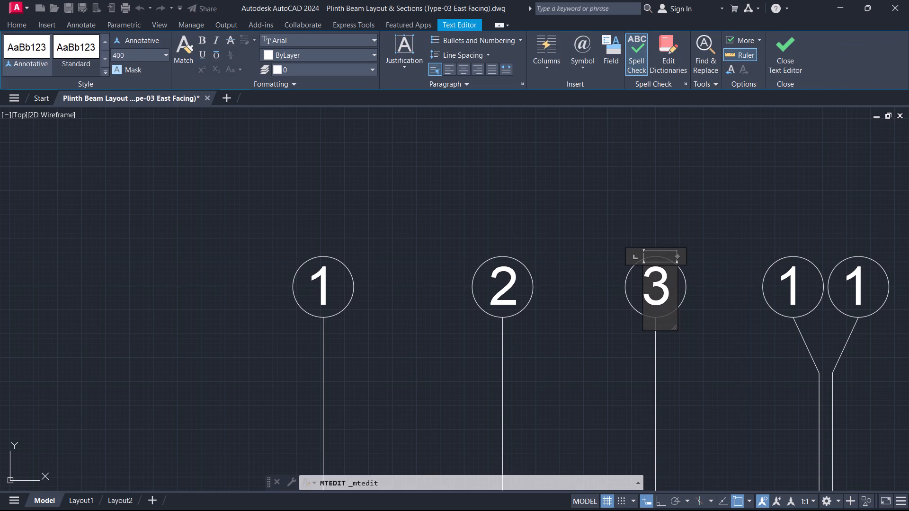
pyautogui.click(694, 238)
# Change the number in the fourth grid bubble to 4.
pyautogui.doubleClick(800, 281)
pyautogui.hotkey('ctrl', 'a')
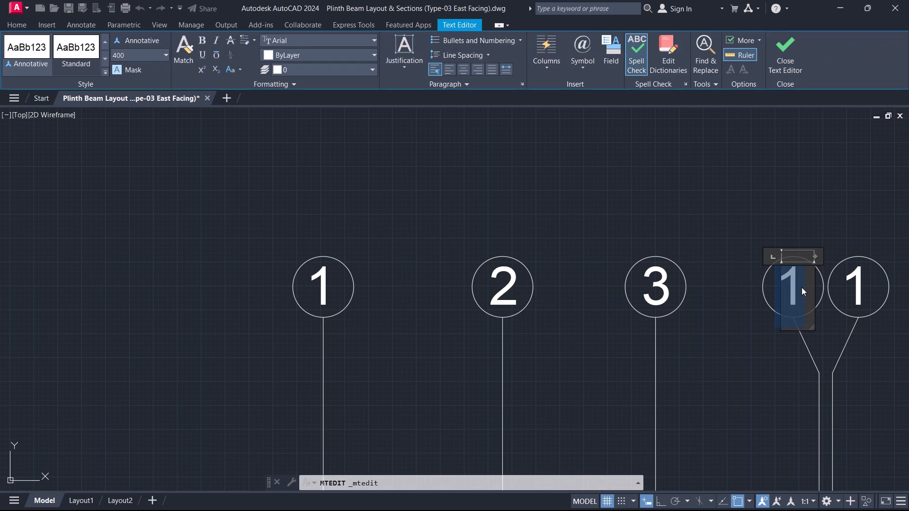
pyautogui.press('4')
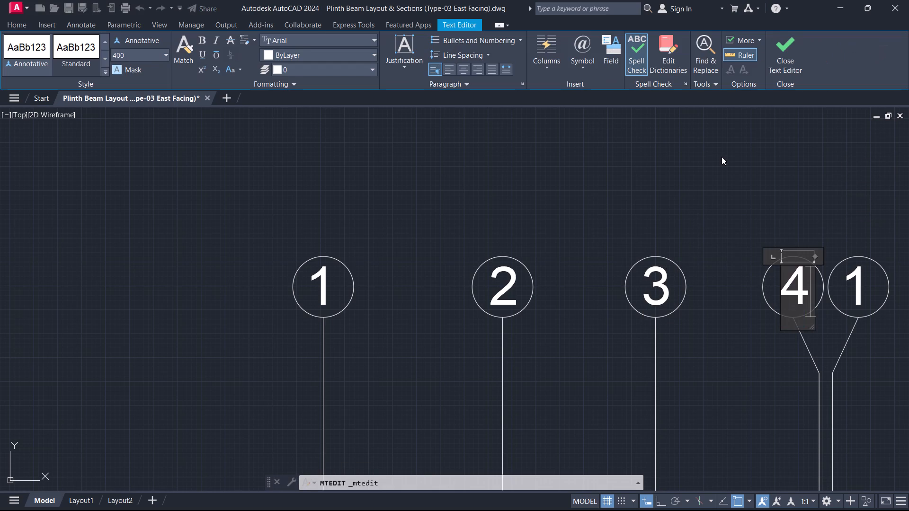
pyautogui.press('Escape')
# Change the number in the fifth grid bubble to 5.
pyautogui.scroll(-1, 739, 184)
pyautogui.moveTo(773, 247); pyautogui.dragTo(354, 276, button='middle')
pyautogui.scroll(2, 366, 284)
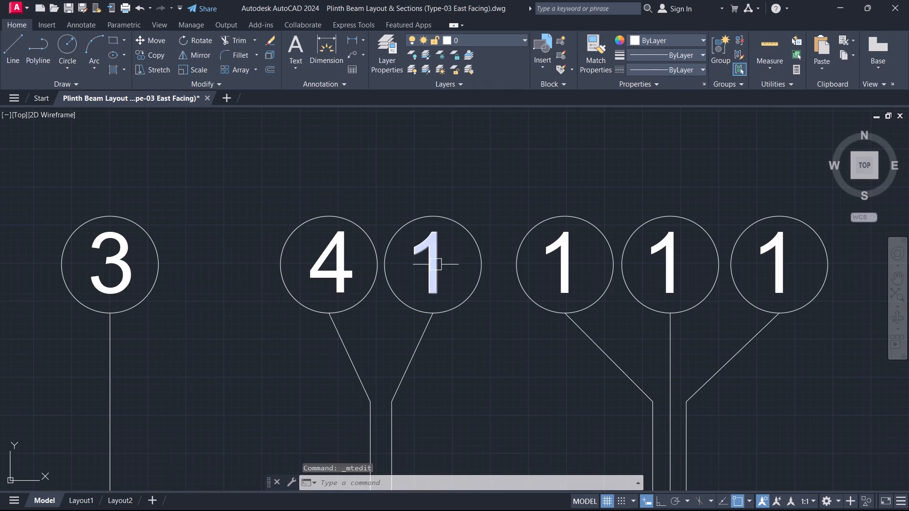
pyautogui.doubleClick(434, 264)
pyautogui.hotkey('ctrl', 'a')
pyautogui.press('5')
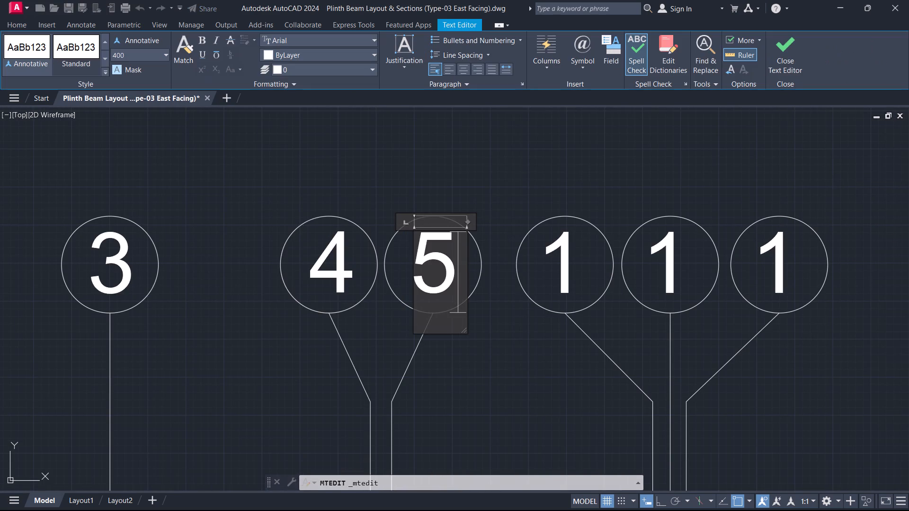
pyautogui.click(517, 203)
# Change the number in the sixth grid bubble to 6.
pyautogui.doubleClick(556, 247)
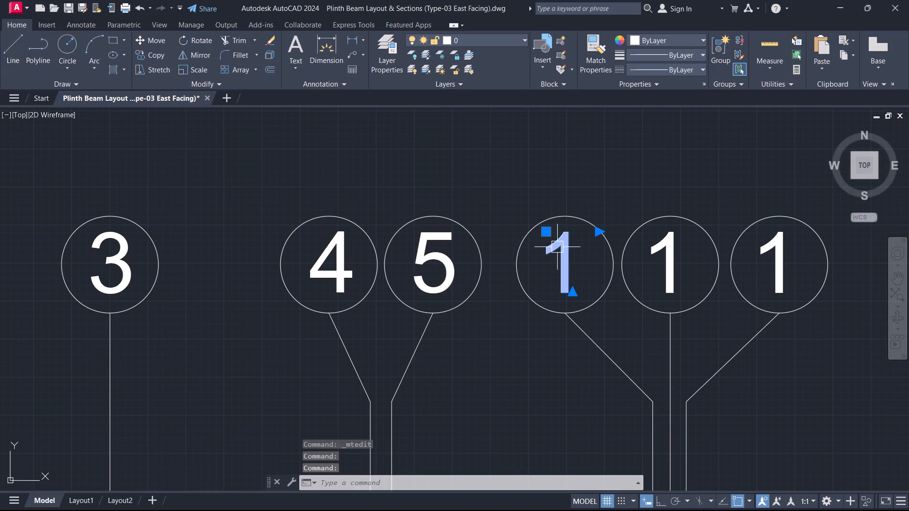
pyautogui.doubleClick(557, 247)
pyautogui.press('a')
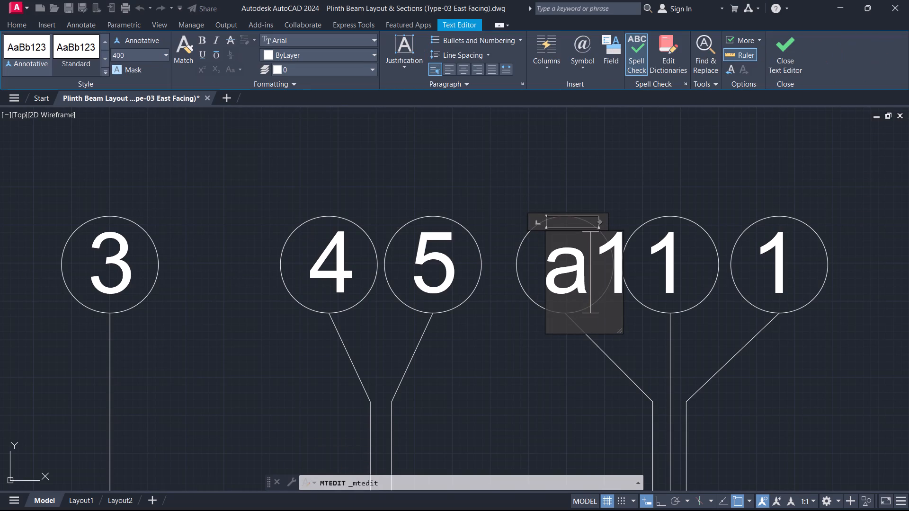
pyautogui.hotkey('ctrl', 'a')
pyautogui.press('6')
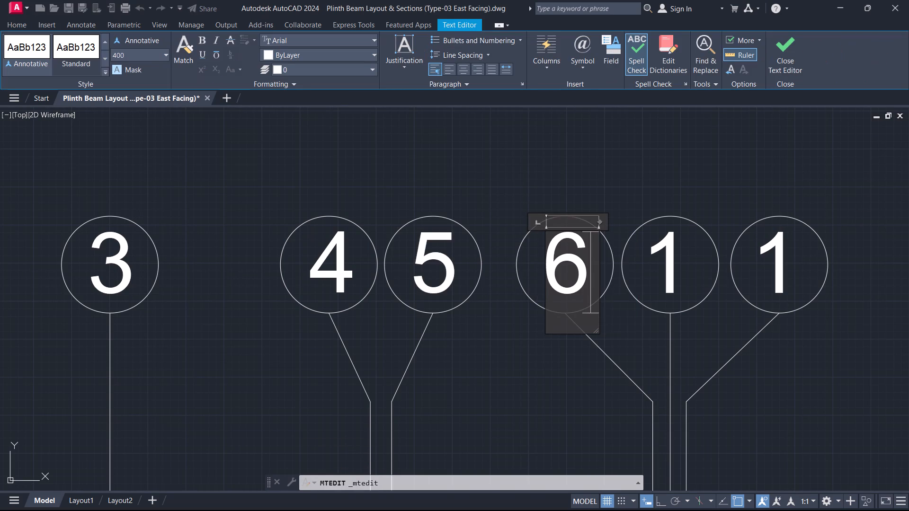
pyautogui.click(702, 184)
# Change the number in the seventh grid bubble to 7.
pyautogui.doubleClick(672, 260)
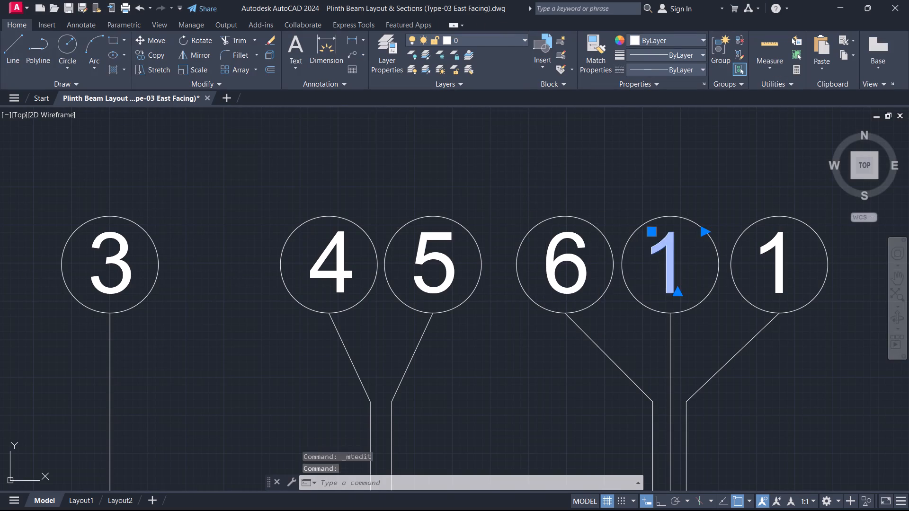
pyautogui.hotkey('ctrl', 'a')
pyautogui.press('7')
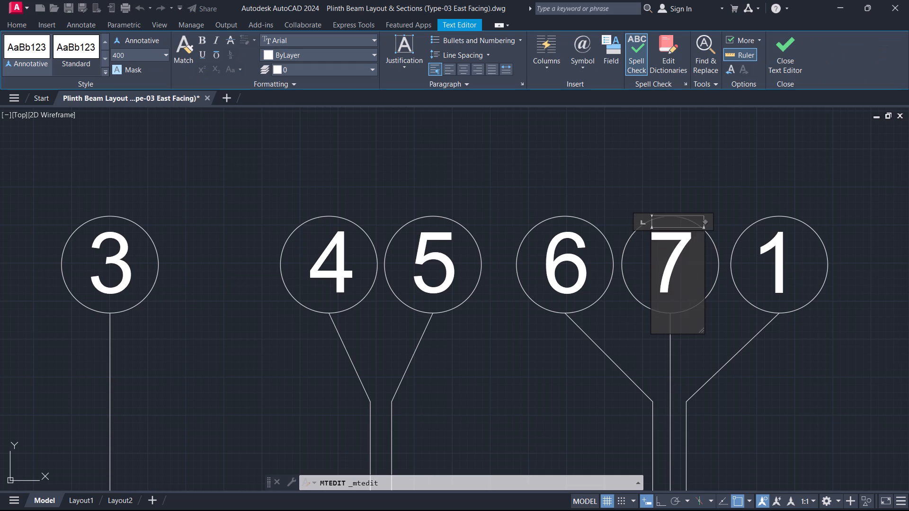
pyautogui.click(742, 173)
# Change the number in the eighth grid bubble to 8.
pyautogui.doubleClick(777, 256)
pyautogui.hotkey('ctrl', 'a')
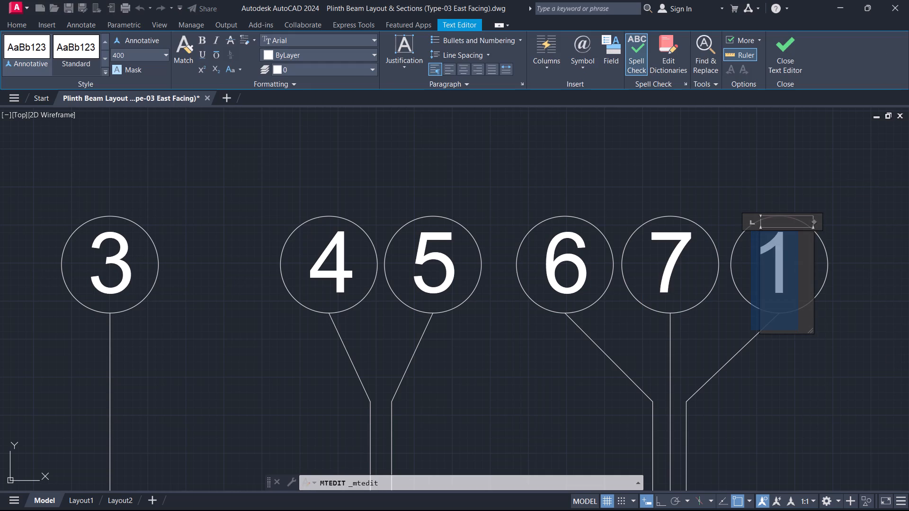
pyautogui.press('8')
pyautogui.click(781, 183)
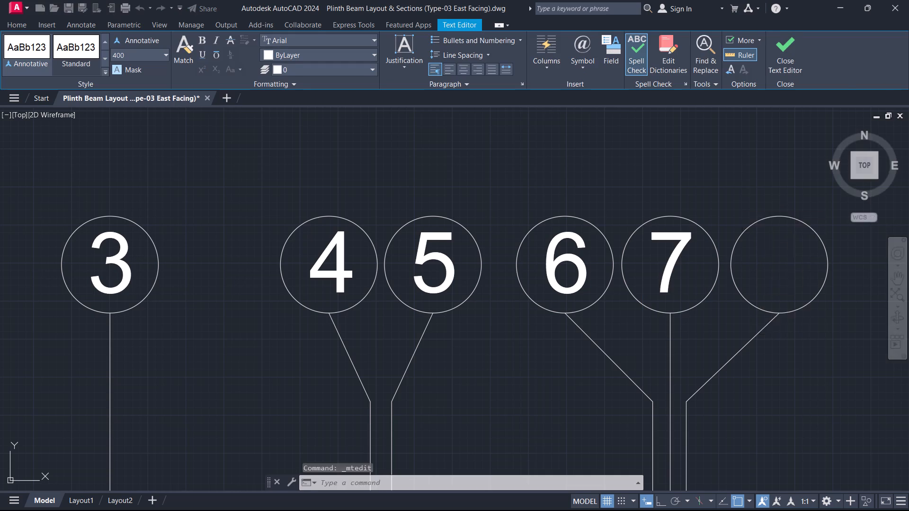
# Change the number in the ninth grid bubble to 9.
pyautogui.scroll(-2, 783, 183)
pyautogui.moveTo(779, 195); pyautogui.dragTo(224, 264, button='middle')
pyautogui.scroll(3, 264, 301)
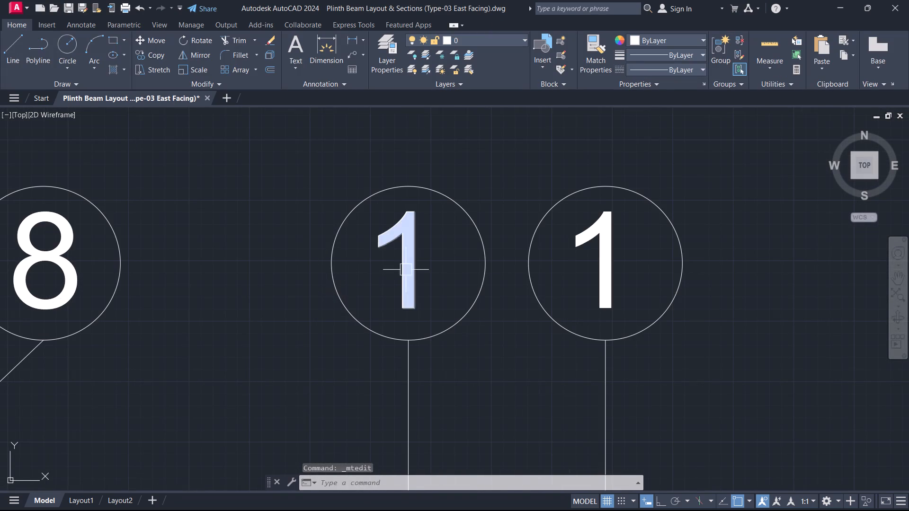
pyautogui.doubleClick(407, 269)
pyautogui.hotkey('ctrl', 'a')
pyautogui.press('9')
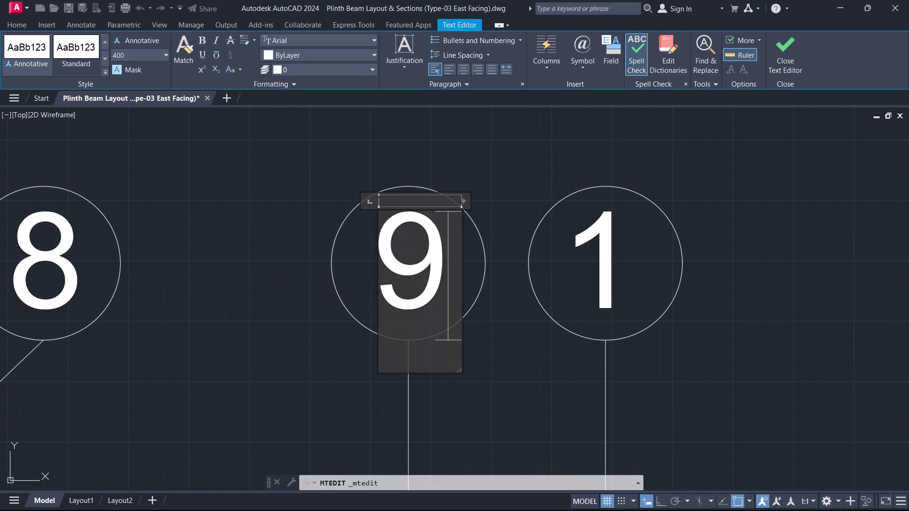
# Change the number in the tenth grid bubble to 10.
pyautogui.tripleClick(604, 233)
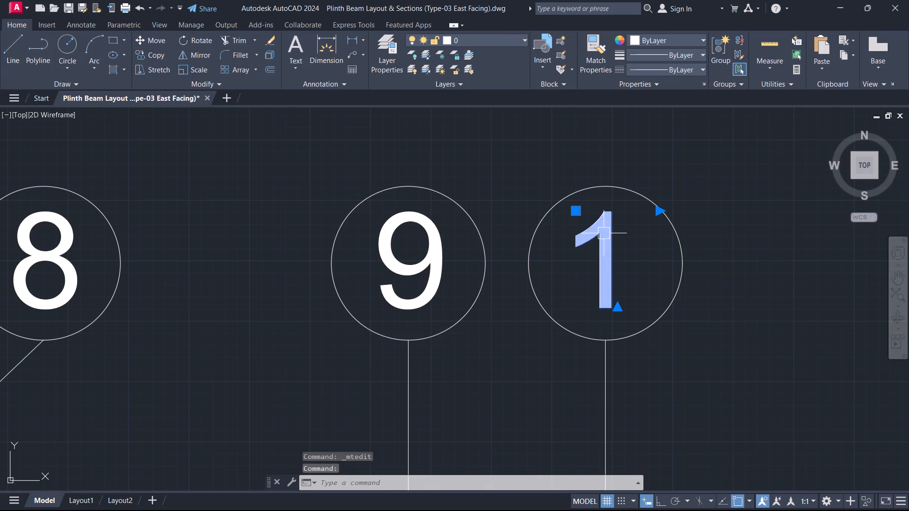
pyautogui.doubleClick(605, 235)
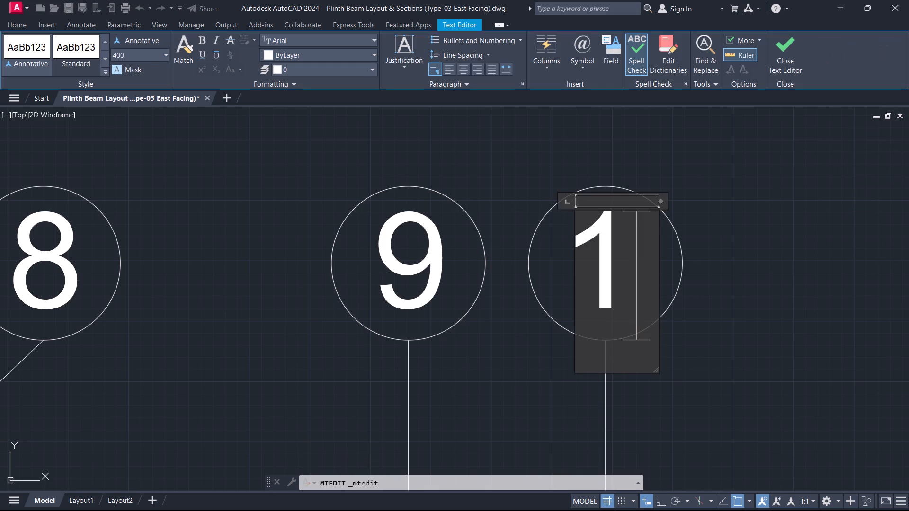
pyautogui.press('0')
pyautogui.click(784, 63)
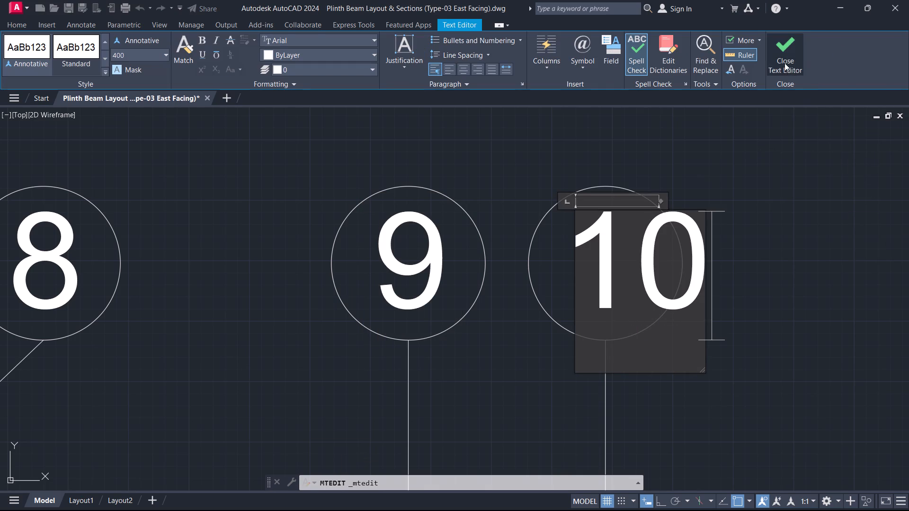
# Move the number 10 sideways so it sits centred inside its grid bubble.
pyautogui.scroll(1, 604, 266)
pyautogui.click(610, 262)
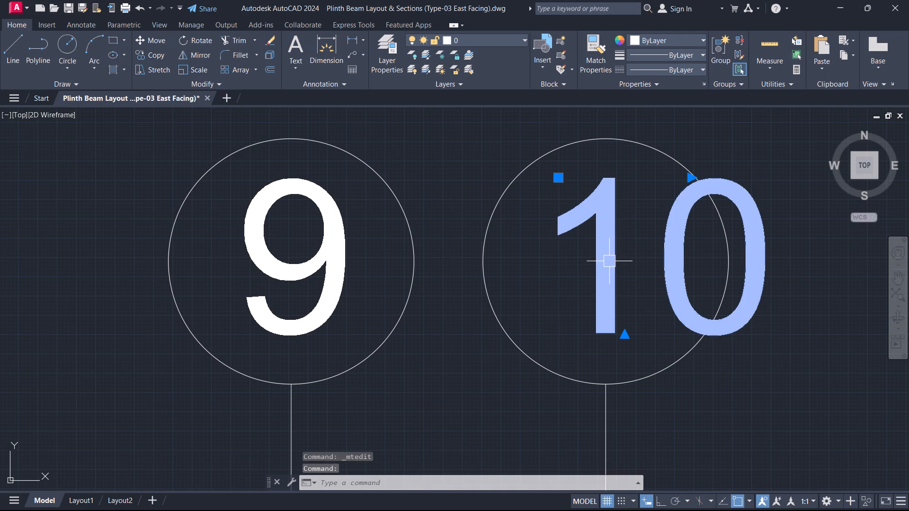
pyautogui.write('m')
pyautogui.press('space')
pyautogui.click(609, 261)
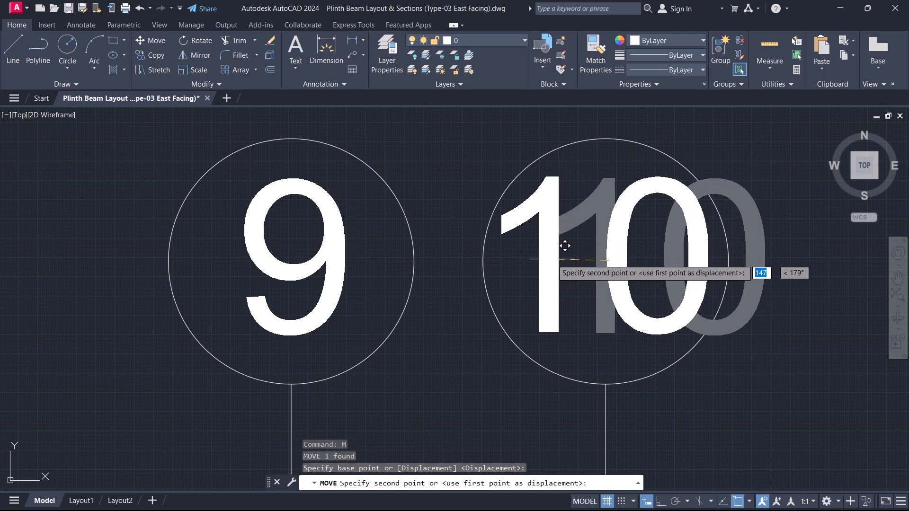
pyautogui.click(552, 259)
pyautogui.press('Escape')
# Copy grid bubble 1 with its number onto the left end of the topmost horizontal grid line.
pyautogui.scroll(-3, 542, 282)
pyautogui.scroll(-2, 472, 295)
pyautogui.scroll(-1, 324, 342)
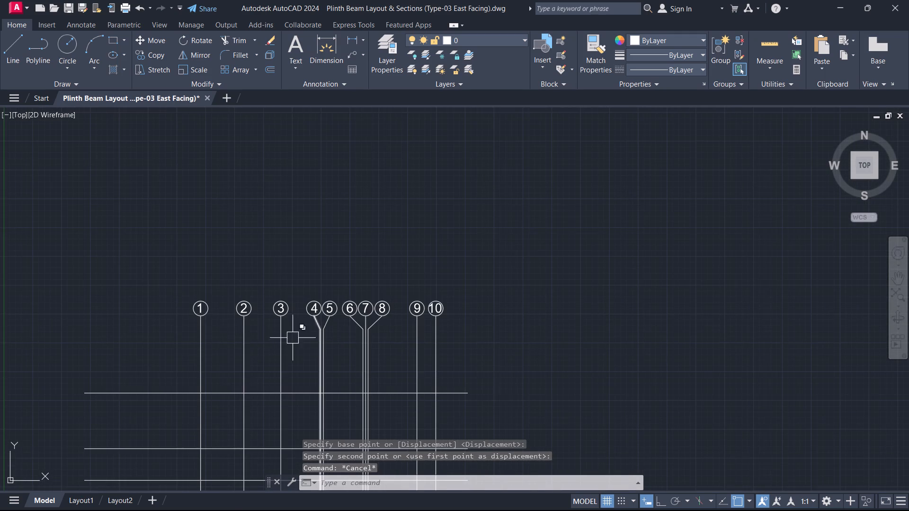
pyautogui.moveTo(199, 344); pyautogui.dragTo(695, 213, button='middle')
pyautogui.scroll(-1, 526, 193)
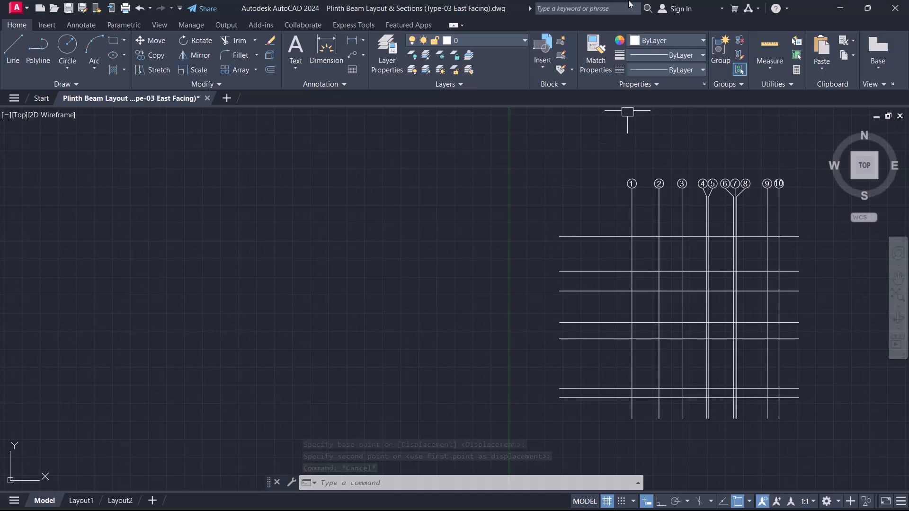
pyautogui.scroll(1, 624, 69)
pyautogui.scroll(1, 637, 182)
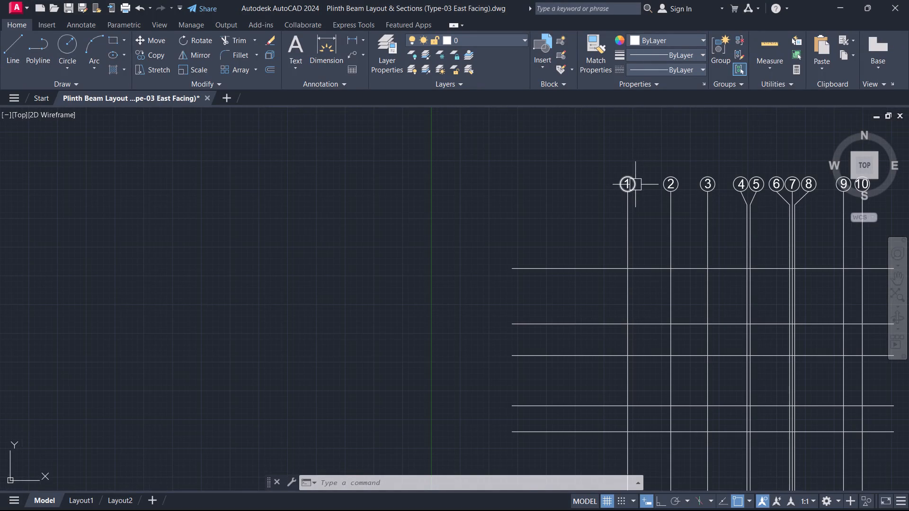
pyautogui.scroll(2, 635, 185)
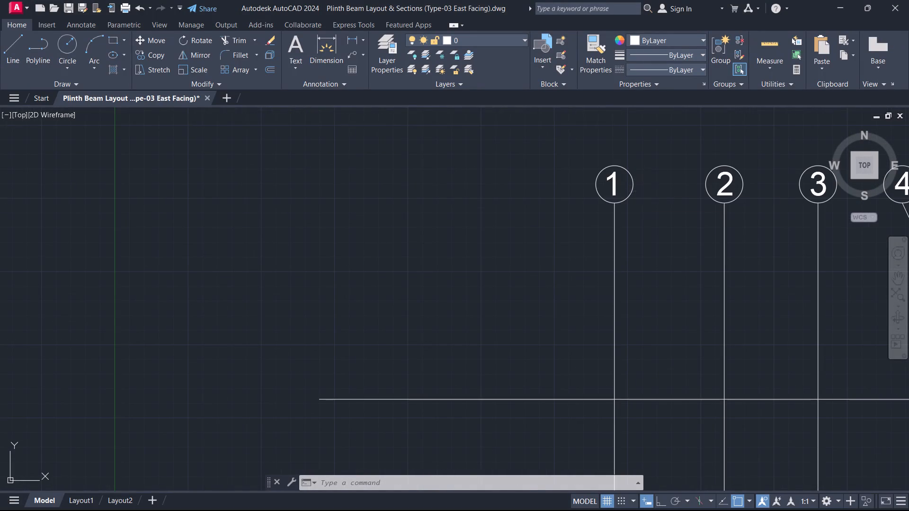
pyautogui.click(645, 192)
pyautogui.click(383, 133)
pyautogui.press('c')
pyautogui.write('o')
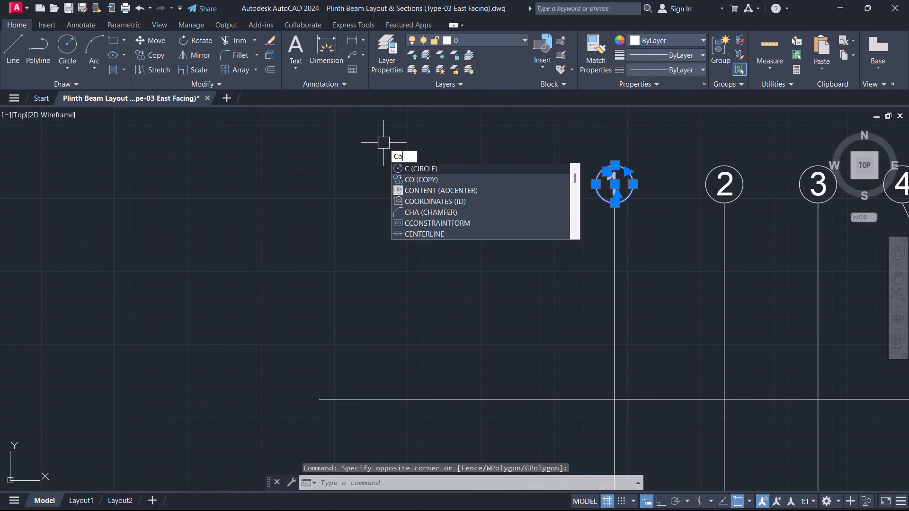
pyautogui.press('space')
pyautogui.click(635, 181)
pyautogui.moveTo(443, 339); pyautogui.dragTo(811, 164, button='middle')
pyautogui.click(690, 224)
pyautogui.press('Escape')
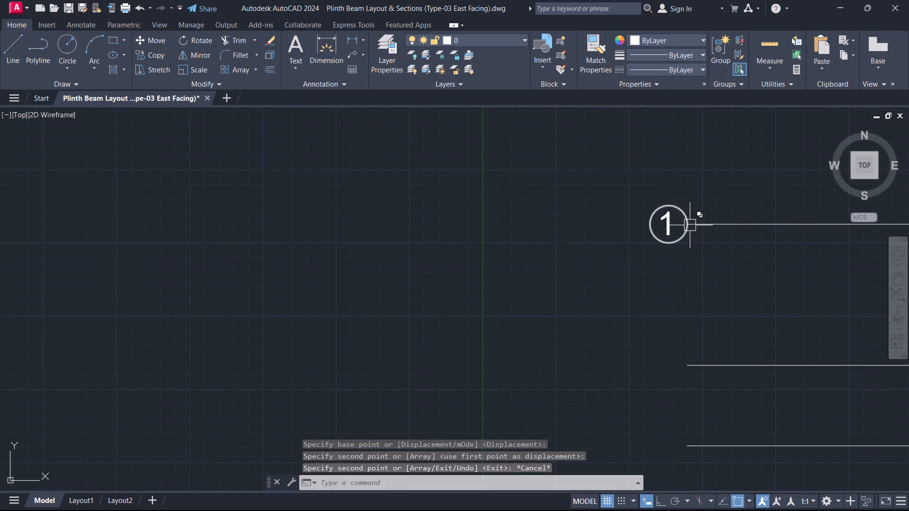
# Change the text in the topmost horizontal grid line's bubble to a capital A.
pyautogui.doubleClick(671, 224)
pyautogui.hotkey('ctrl', 'a')
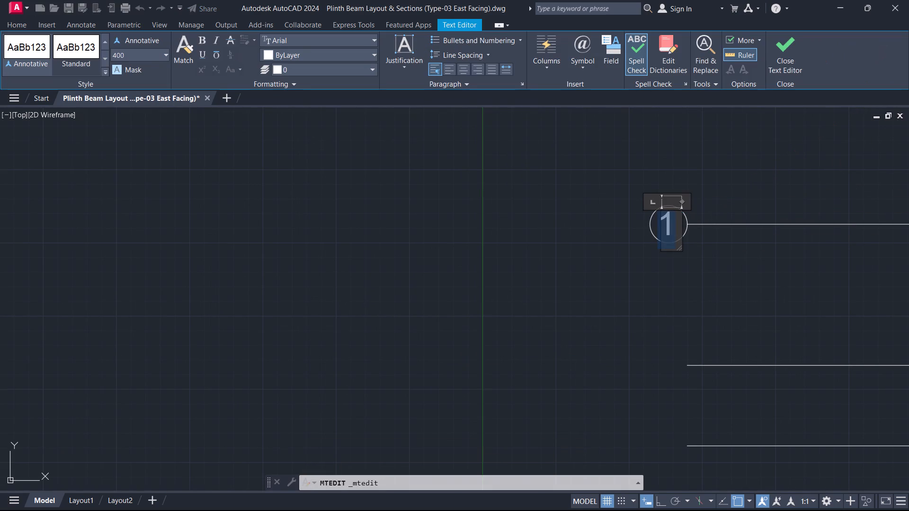
pyautogui.press('a')
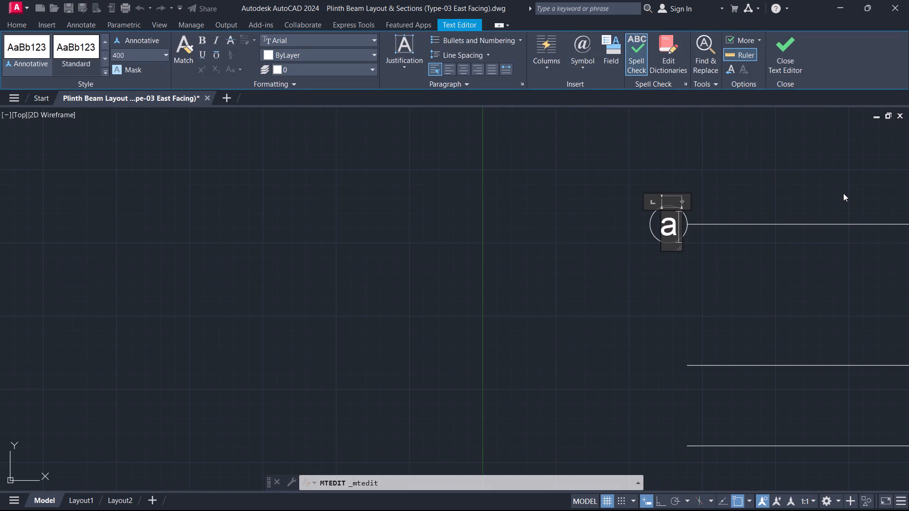
pyautogui.press('a')
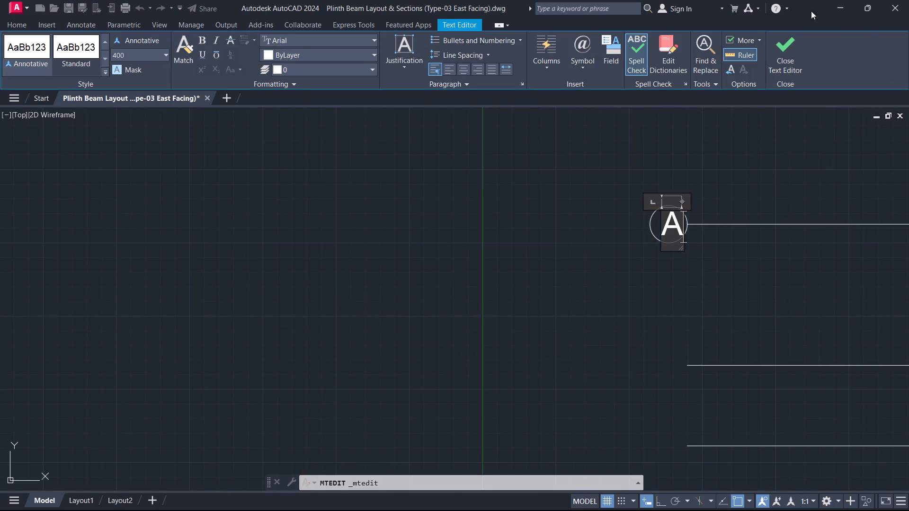
pyautogui.click(764, 53)
pyautogui.click(784, 55)
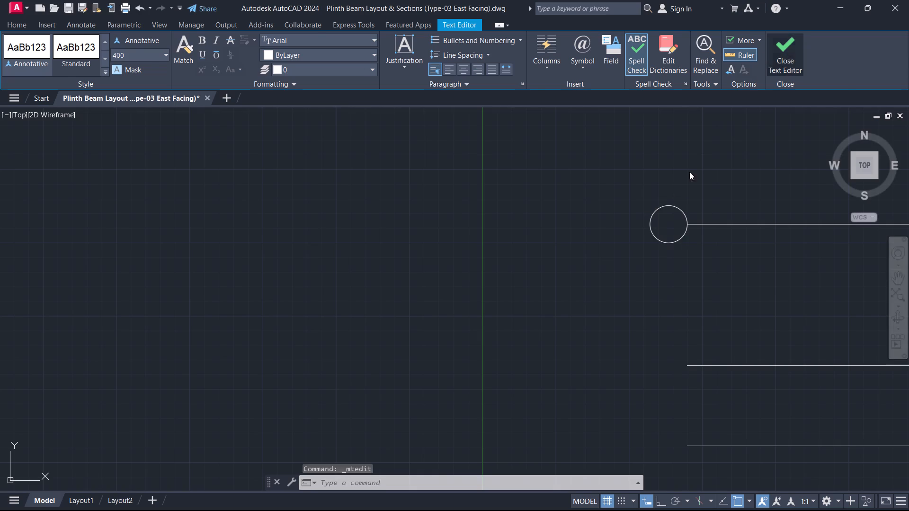
# Move the letter A so it sits centred inside its grid bubble.
pyautogui.scroll(4, 572, 243)
pyautogui.moveTo(750, 224); pyautogui.dragTo(347, 413, button='middle')
pyautogui.scroll(1, 736, 232)
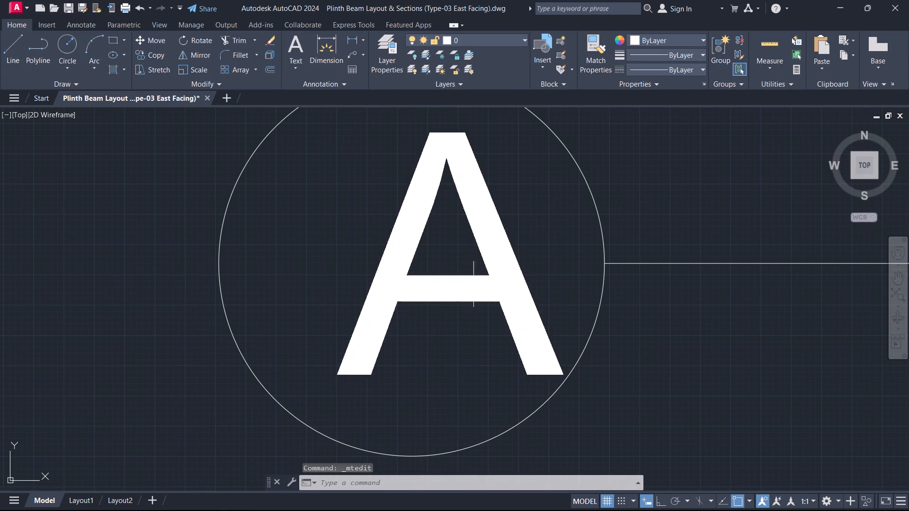
pyautogui.click(484, 277)
pyautogui.write('M')
pyautogui.press('space')
pyautogui.click(432, 283)
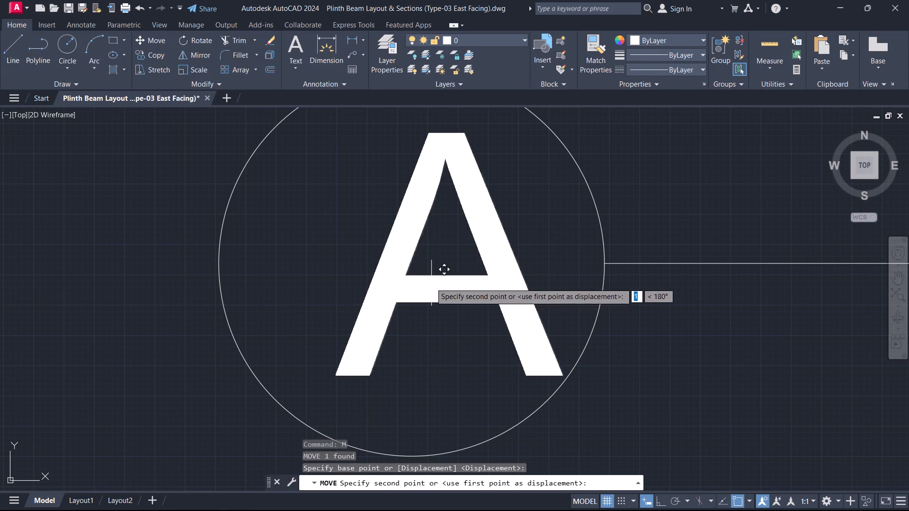
pyautogui.click(392, 274)
pyautogui.press('Escape')
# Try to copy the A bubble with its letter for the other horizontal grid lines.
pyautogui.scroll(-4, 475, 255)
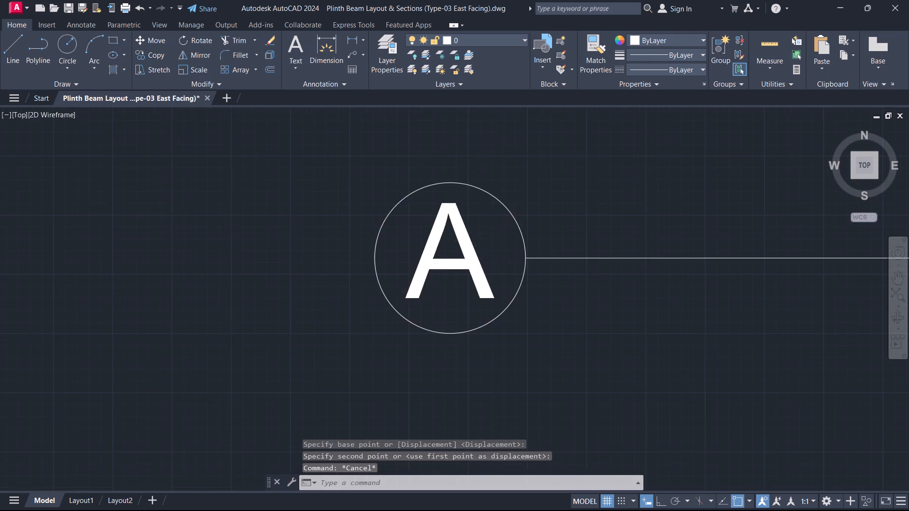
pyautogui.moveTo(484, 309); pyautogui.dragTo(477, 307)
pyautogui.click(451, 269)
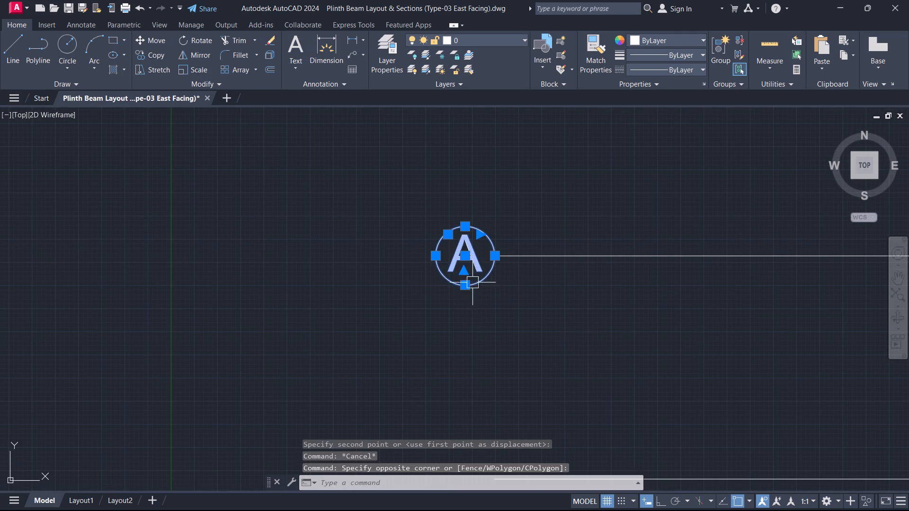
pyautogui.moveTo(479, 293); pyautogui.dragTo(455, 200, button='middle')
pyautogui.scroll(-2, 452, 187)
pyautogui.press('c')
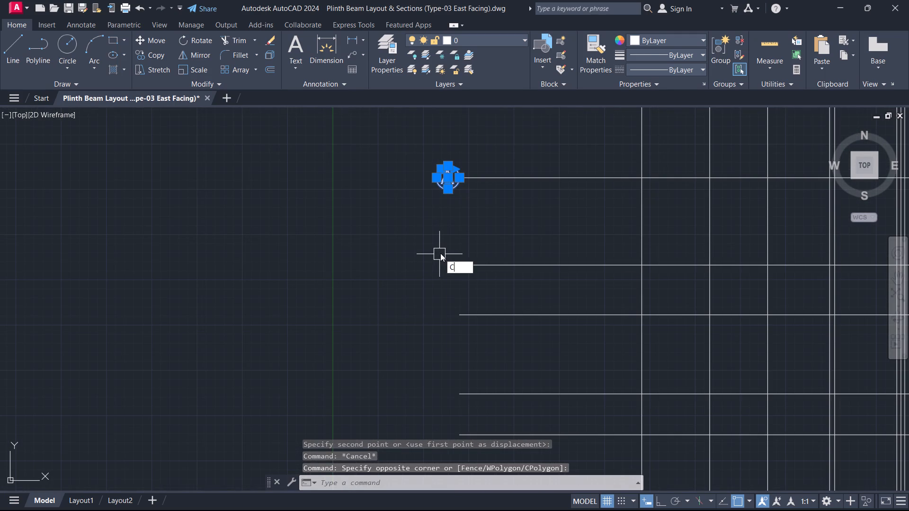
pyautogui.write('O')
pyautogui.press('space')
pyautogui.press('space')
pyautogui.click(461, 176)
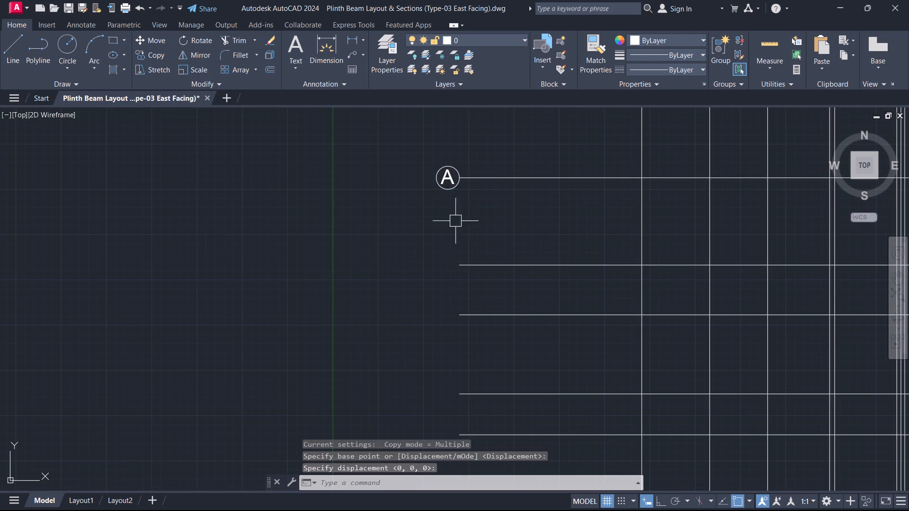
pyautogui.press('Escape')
# Copy the A bubble with its letter from its grid line's end onto the left ends of the six horizontal grid lines below.
pyautogui.scroll(-3, 458, 239)
pyautogui.scroll(4, 456, 240)
pyautogui.moveTo(456, 240); pyautogui.dragTo(440, 320, button='middle')
pyautogui.moveTo(428, 269); pyautogui.dragTo(418, 257)
pyautogui.click(396, 220)
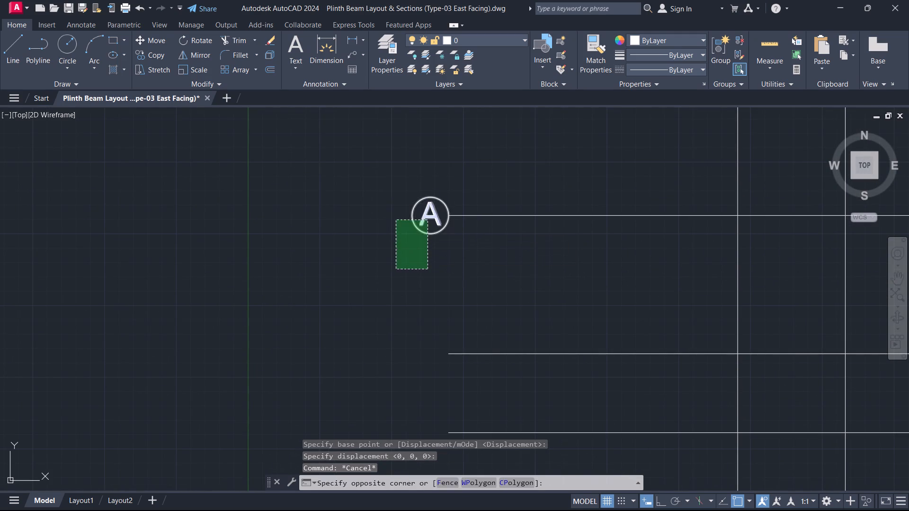
pyautogui.press('c')
pyautogui.press('o')
pyautogui.press('space')
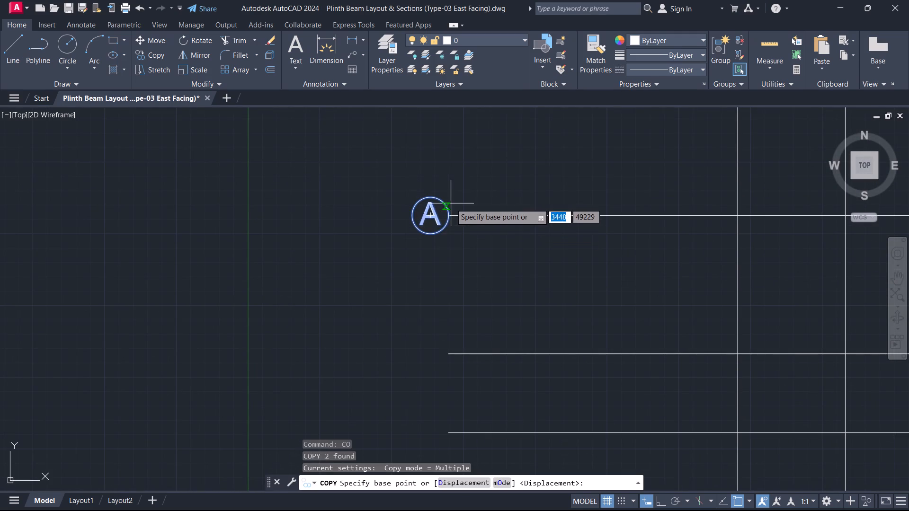
pyautogui.click(449, 215)
pyautogui.click(448, 353)
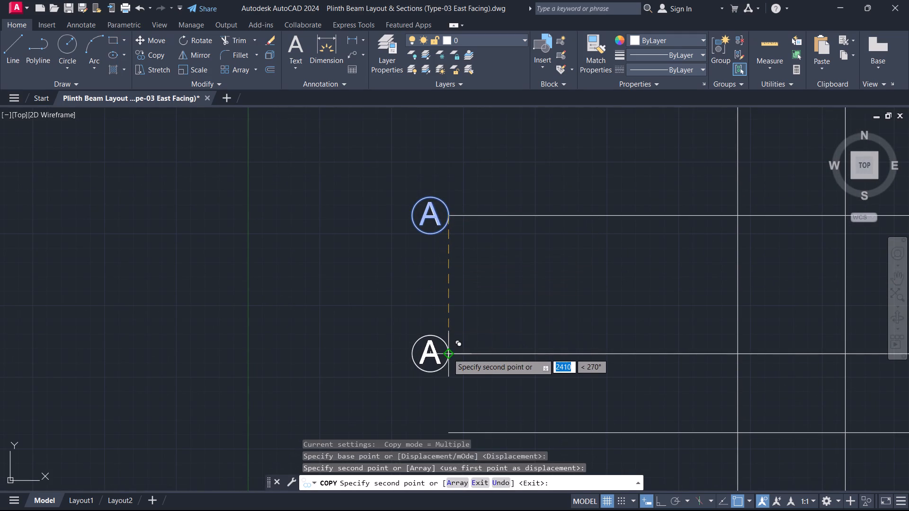
pyautogui.moveTo(450, 362); pyautogui.dragTo(466, 119, button='middle')
pyautogui.click(463, 192)
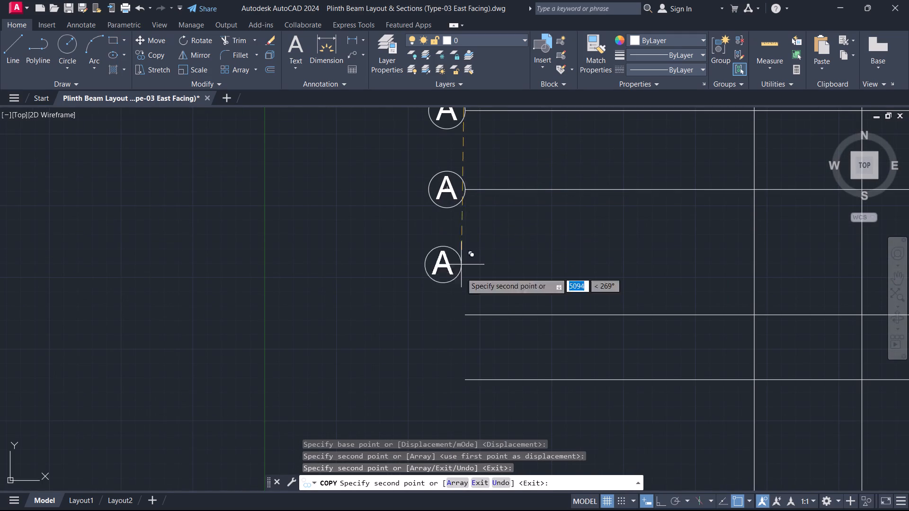
pyautogui.click(464, 315)
pyautogui.moveTo(489, 410); pyautogui.dragTo(517, 295, button='middle')
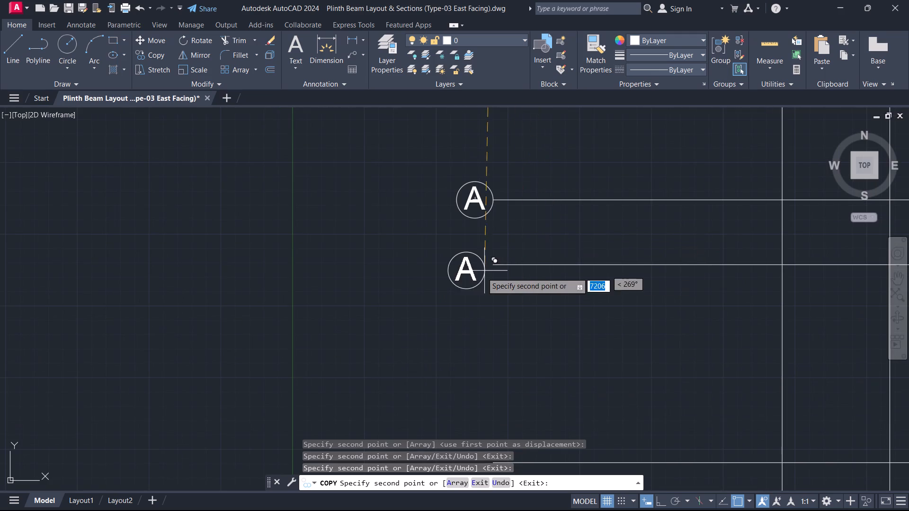
pyautogui.click(492, 265)
pyautogui.scroll(-2, 496, 340)
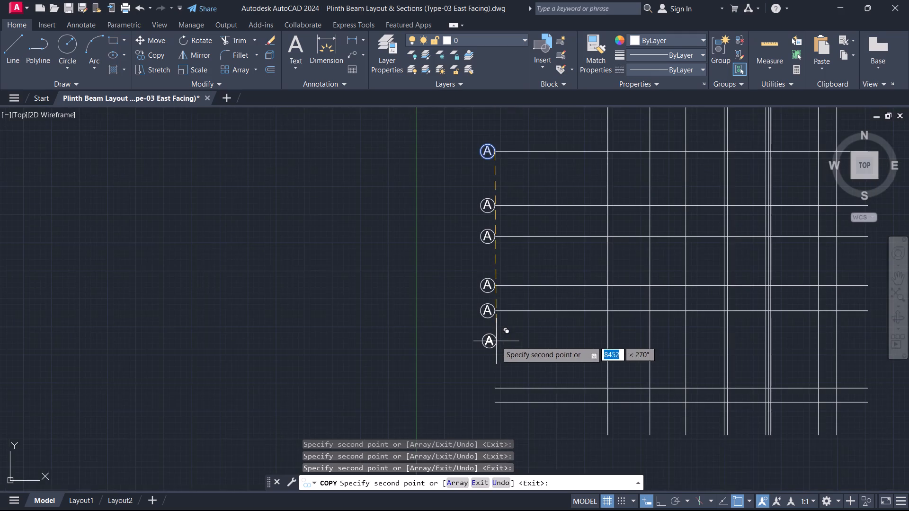
pyautogui.moveTo(496, 341); pyautogui.dragTo(521, 171, button='middle')
pyautogui.scroll(4, 505, 215)
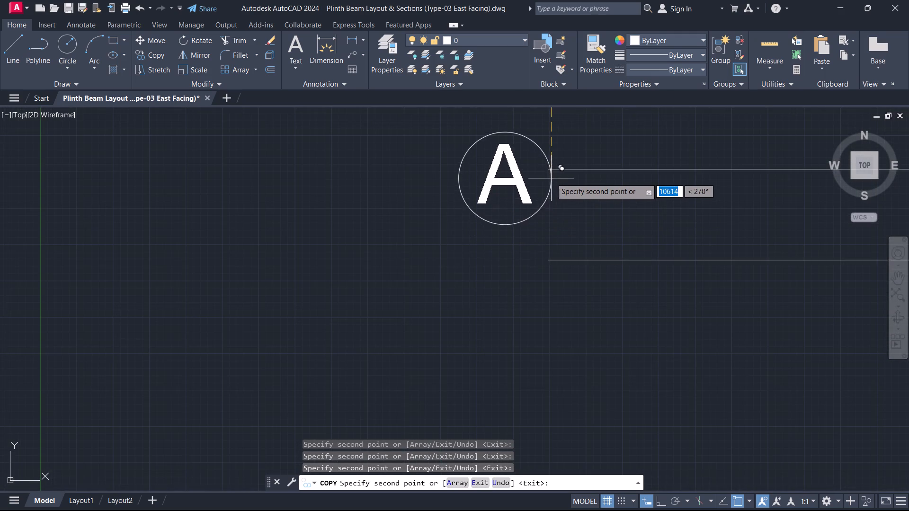
pyautogui.click(552, 171)
pyautogui.click(552, 260)
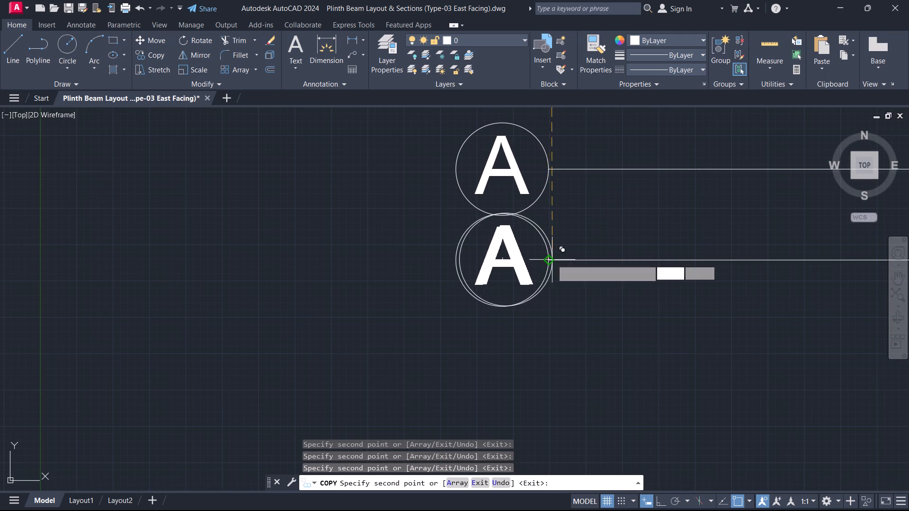
pyautogui.press('Escape')
# Change the text in the second horizontal grid line's bubble to a capital B.
pyautogui.scroll(-4, 551, 223)
pyautogui.scroll(1, 536, 208)
pyautogui.moveTo(542, 212); pyautogui.dragTo(517, 295, button='middle')
pyautogui.scroll(1, 518, 278)
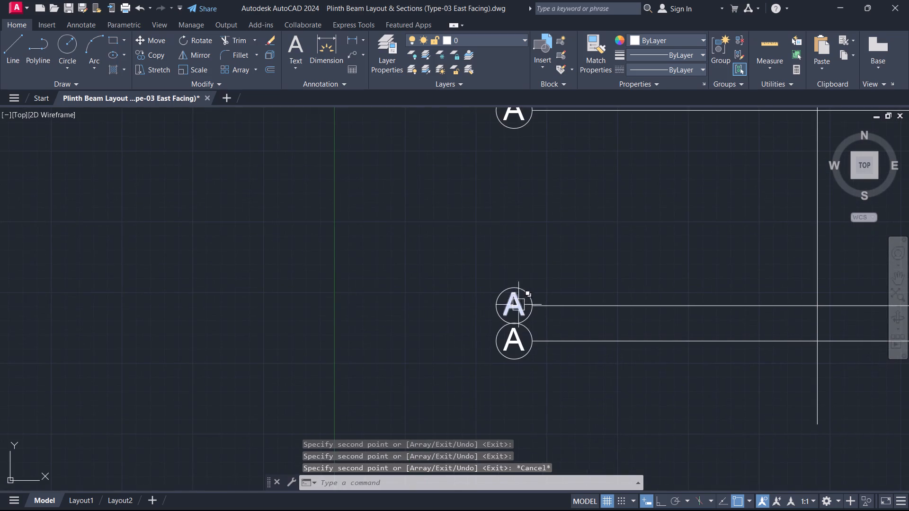
pyautogui.scroll(-2, 522, 326)
pyautogui.scroll(1, 521, 208)
pyautogui.moveTo(519, 163); pyautogui.dragTo(490, 309, button='middle')
pyautogui.scroll(-1, 490, 322)
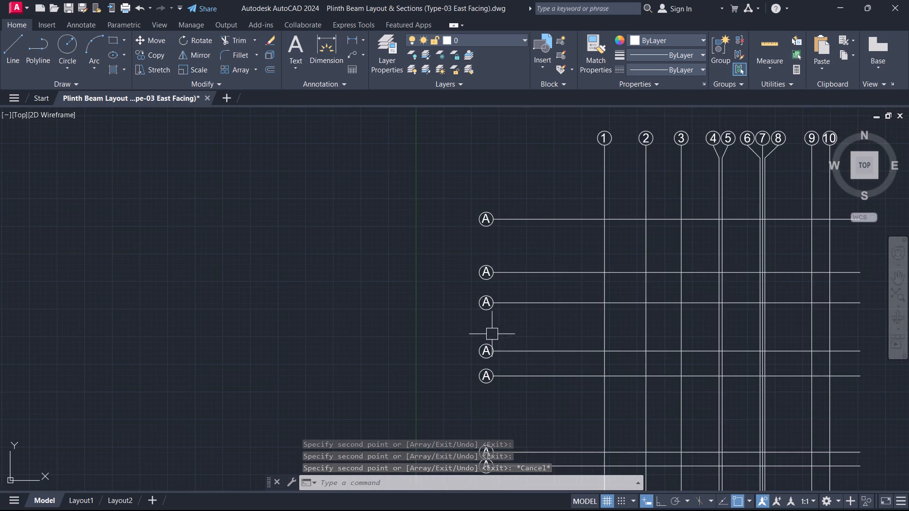
pyautogui.scroll(5, 485, 286)
pyautogui.doubleClick(487, 250)
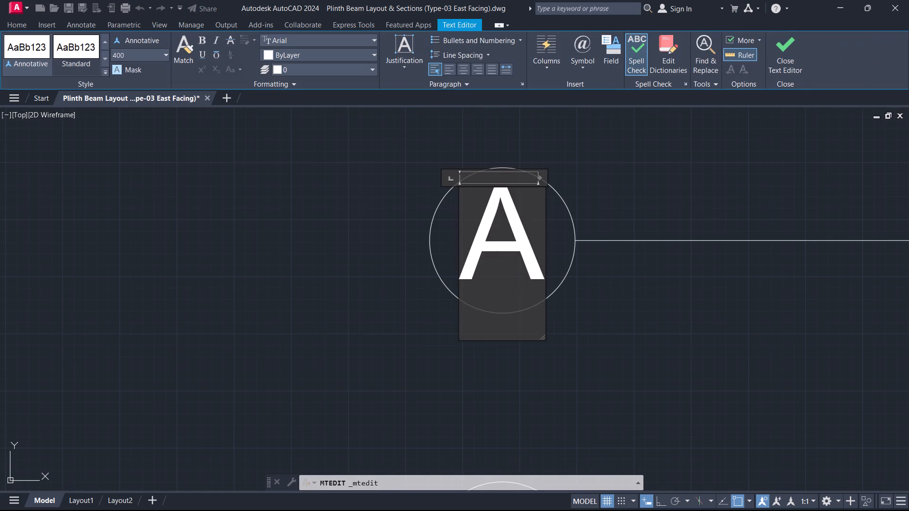
pyautogui.hotkey('ctrl', 'a')
pyautogui.press('b')
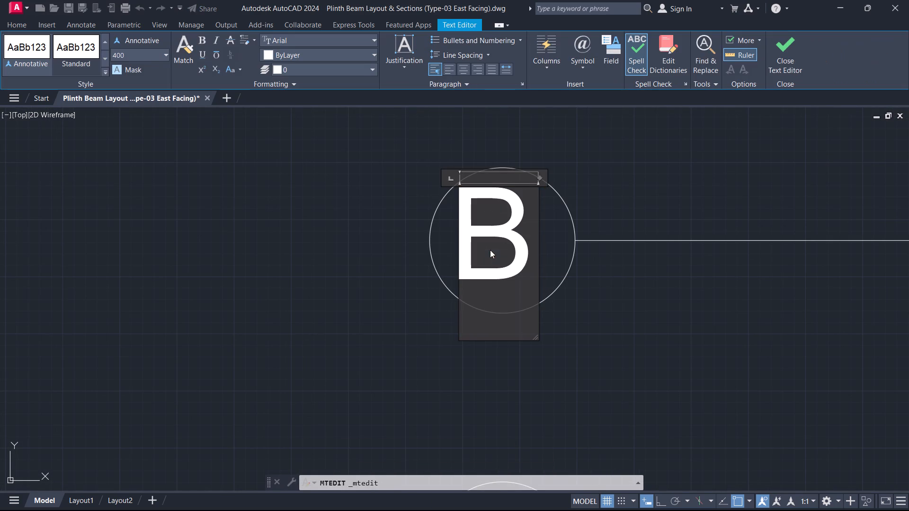
pyautogui.click(781, 42)
# Move the letter B so it sits centred inside its grid bubble.
pyautogui.scroll(-4, 543, 262)
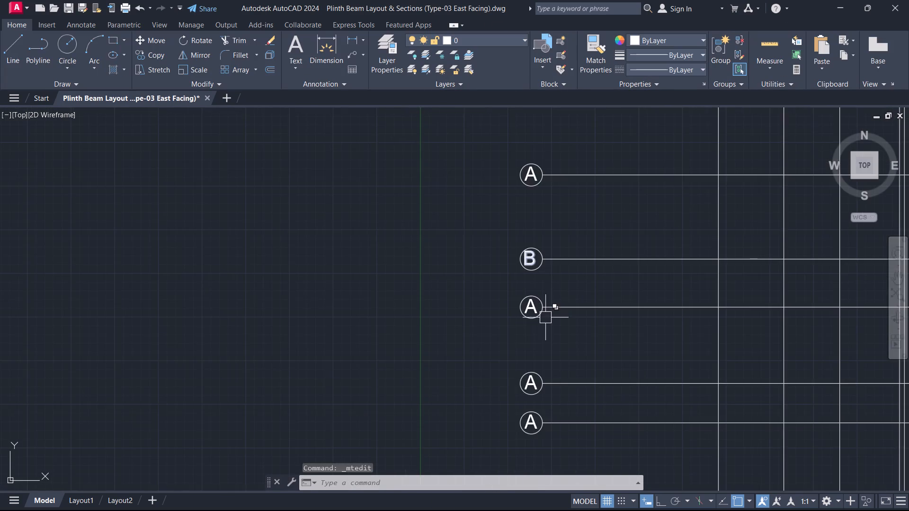
pyautogui.moveTo(546, 316); pyautogui.dragTo(544, 219, button='middle')
pyautogui.scroll(6, 552, 159)
pyautogui.moveTo(484, 191); pyautogui.dragTo(481, 199, button='middle')
pyautogui.scroll(-3, 481, 198)
pyautogui.moveTo(476, 205); pyautogui.dragTo(451, 243, button='middle')
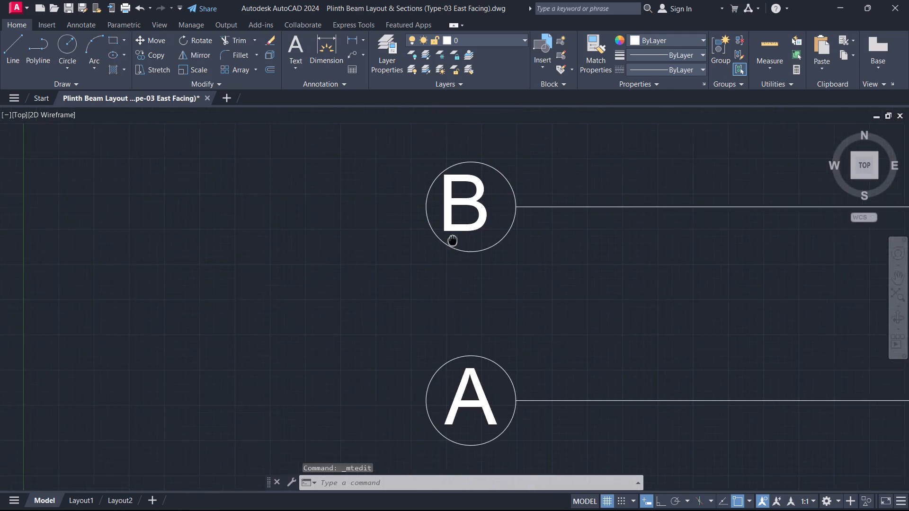
pyautogui.moveTo(451, 243); pyautogui.dragTo(414, 303, button='middle')
pyautogui.scroll(1, 416, 304)
pyautogui.scroll(1, 448, 269)
pyautogui.click(463, 276)
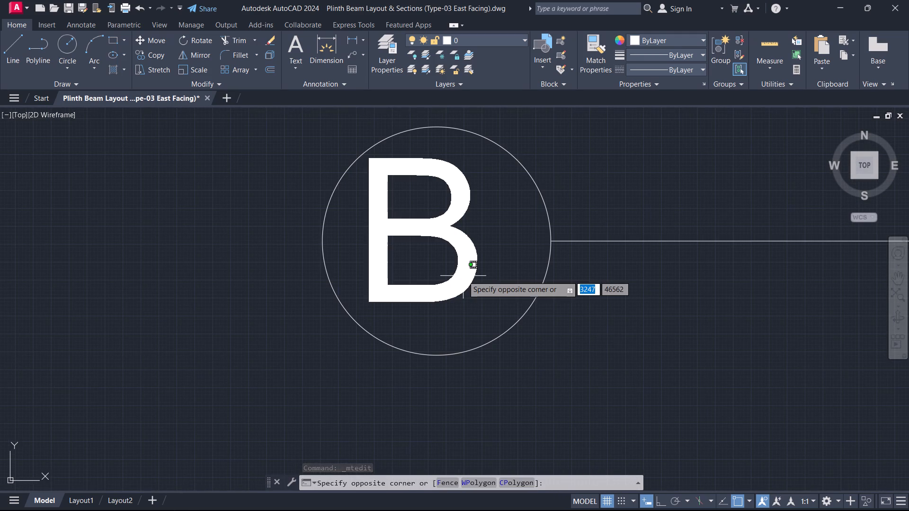
pyautogui.click(463, 244)
pyautogui.click(453, 241)
pyautogui.write('M')
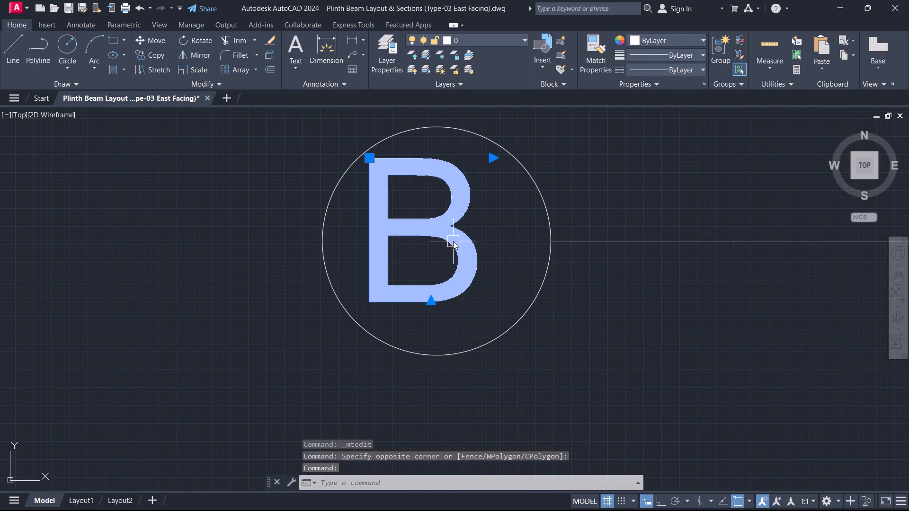
pyautogui.press('space')
pyautogui.click(441, 236)
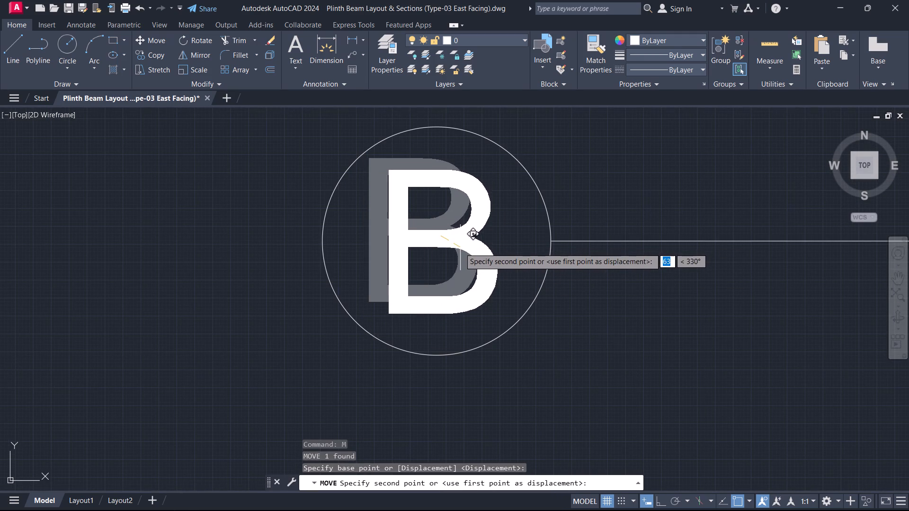
pyautogui.click(460, 248)
pyautogui.press('Escape')
# Change the text in the third horizontal grid line's bubble to a capital C.
pyautogui.scroll(-4, 456, 273)
pyautogui.moveTo(451, 314); pyautogui.dragTo(436, 235, button='middle')
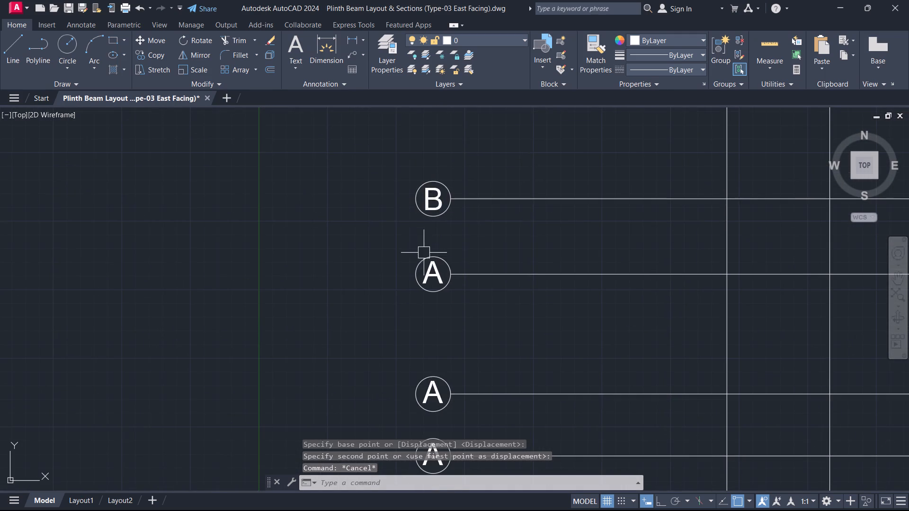
pyautogui.scroll(2, 440, 284)
pyautogui.middleClick(440, 284)
pyautogui.doubleClick(437, 260)
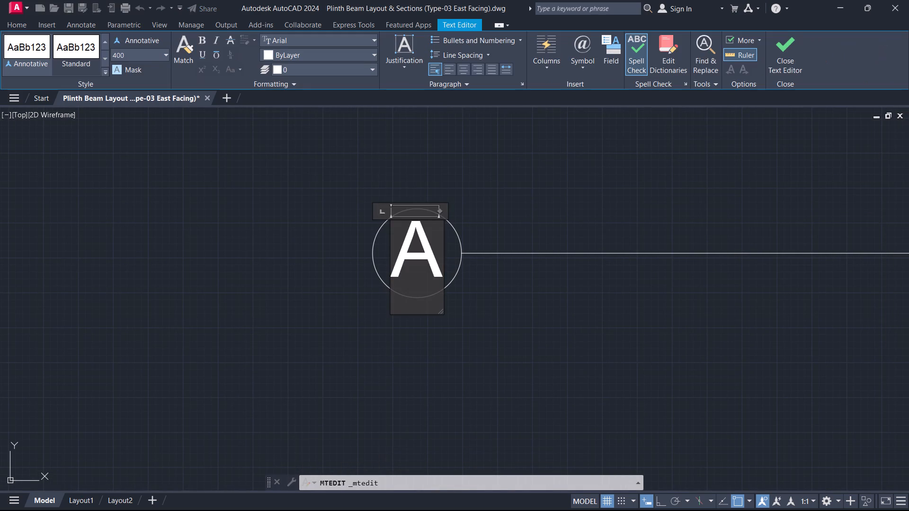
pyautogui.hotkey('ctrl', 'a')
pyautogui.press('c')
pyautogui.click(808, 62)
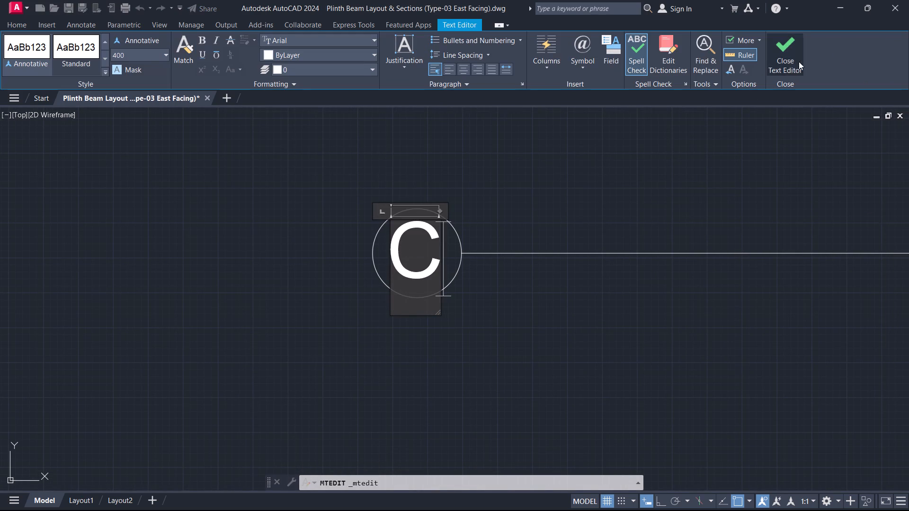
pyautogui.click(791, 62)
# Change the text in the fourth horizontal grid line's bubble to a capital D.
pyautogui.scroll(-3, 573, 230)
pyautogui.moveTo(529, 257); pyautogui.dragTo(495, 126, button='middle')
pyautogui.scroll(1, 529, 257)
pyautogui.scroll(2, 461, 182)
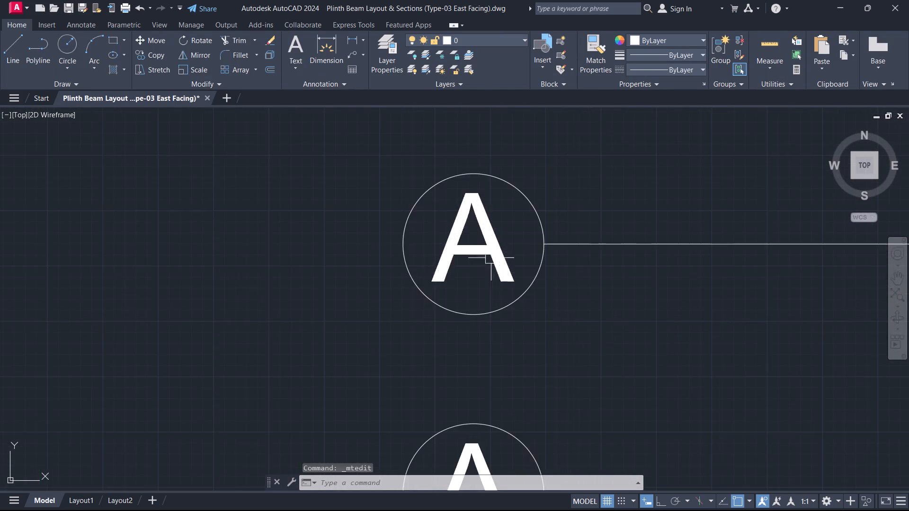
pyautogui.scroll(2, 491, 258)
pyautogui.moveTo(489, 269); pyautogui.dragTo(486, 215, button='middle')
pyautogui.doubleClick(501, 191)
pyautogui.hotkey('ctrl', 'a')
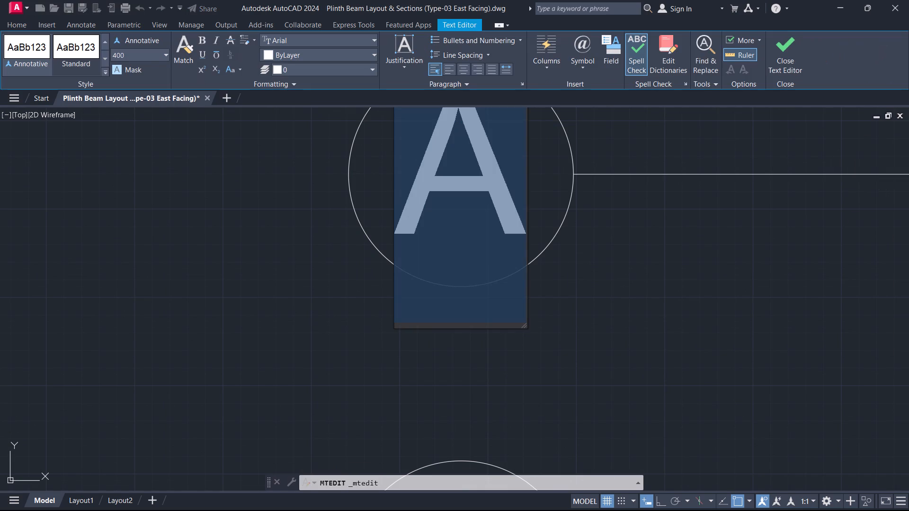
pyautogui.press('d')
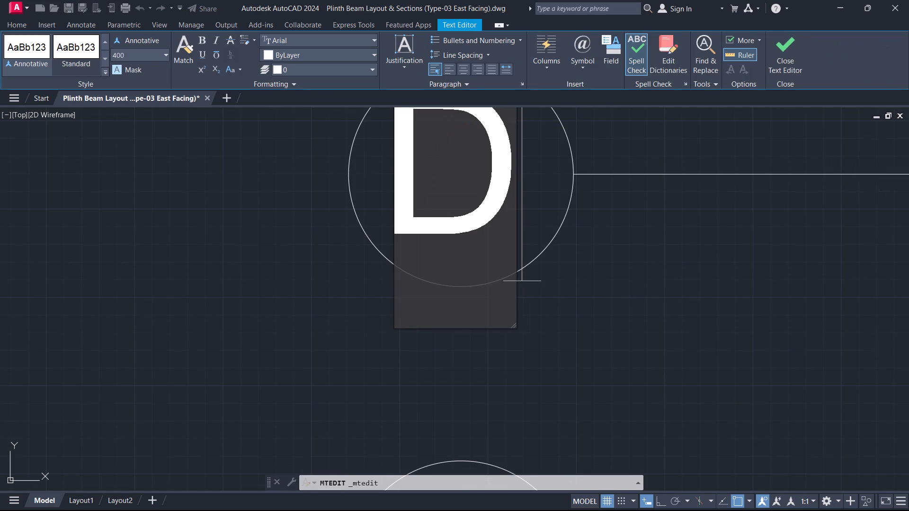
pyautogui.click(789, 62)
# Move the letter D so it sits centred inside its grid bubble.
pyautogui.scroll(-3, 639, 148)
pyautogui.moveTo(569, 171); pyautogui.dragTo(549, 172, button='middle')
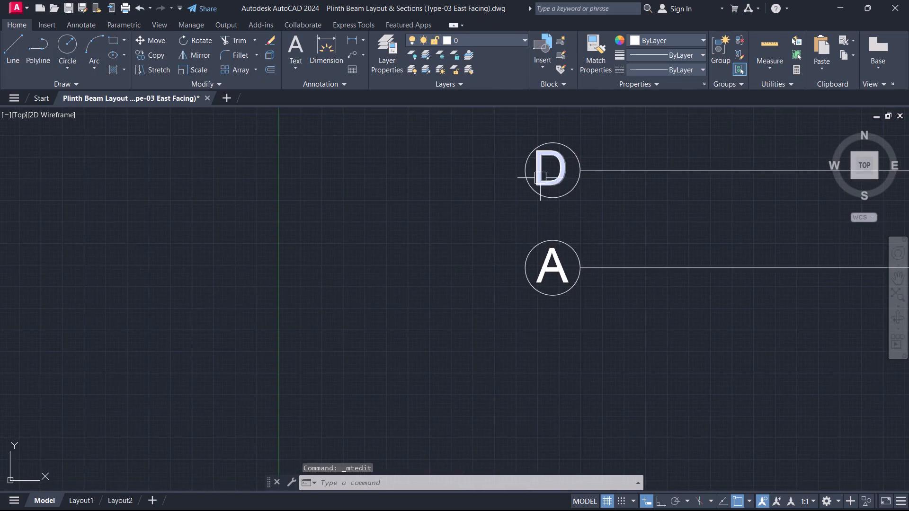
pyautogui.scroll(2, 538, 183)
pyautogui.moveTo(555, 185); pyautogui.dragTo(451, 278, button='middle')
pyautogui.scroll(1, 519, 222)
pyautogui.click(489, 264)
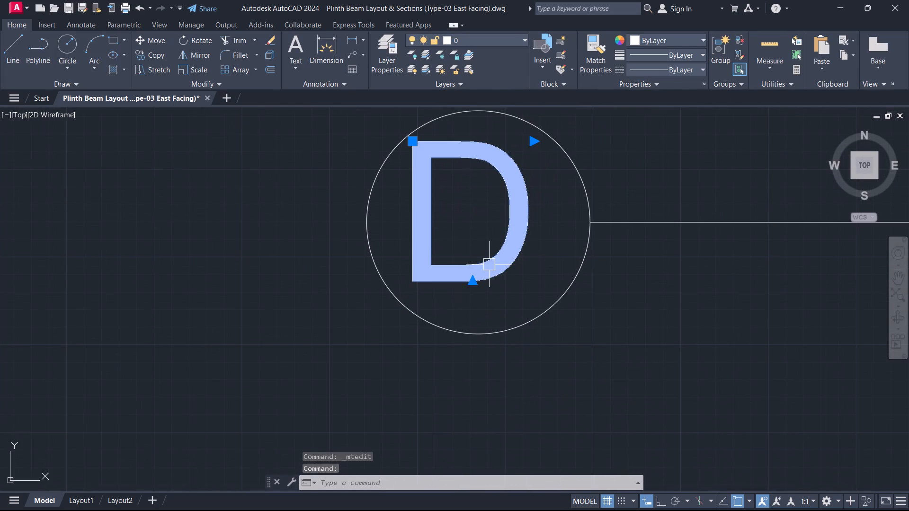
pyautogui.press('m')
pyautogui.press('space')
pyautogui.click(458, 223)
pyautogui.click(475, 234)
pyautogui.press('Escape')
# Change the text in the fifth horizontal grid line's bubble to a capital E.
pyautogui.scroll(-3, 499, 234)
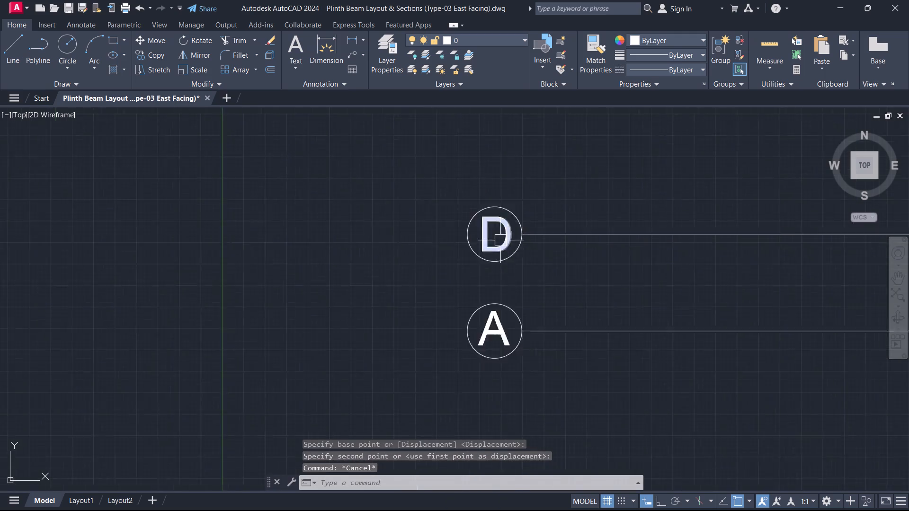
pyautogui.scroll(-2, 500, 240)
pyautogui.moveTo(510, 266); pyautogui.dragTo(497, 202, button='middle')
pyautogui.scroll(1, 510, 266)
pyautogui.scroll(4, 459, 219)
pyautogui.doubleClick(496, 211)
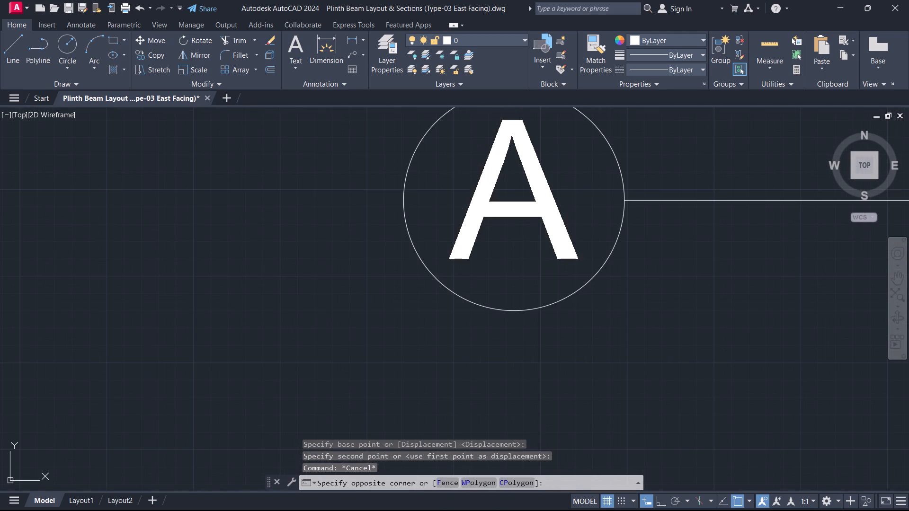
pyautogui.doubleClick(463, 211)
pyautogui.hotkey('ctrl', 'a')
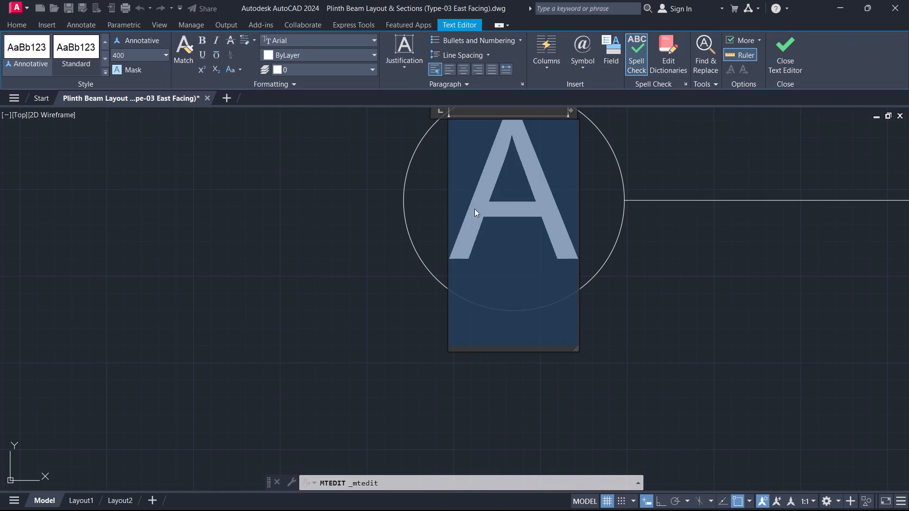
pyautogui.press('e')
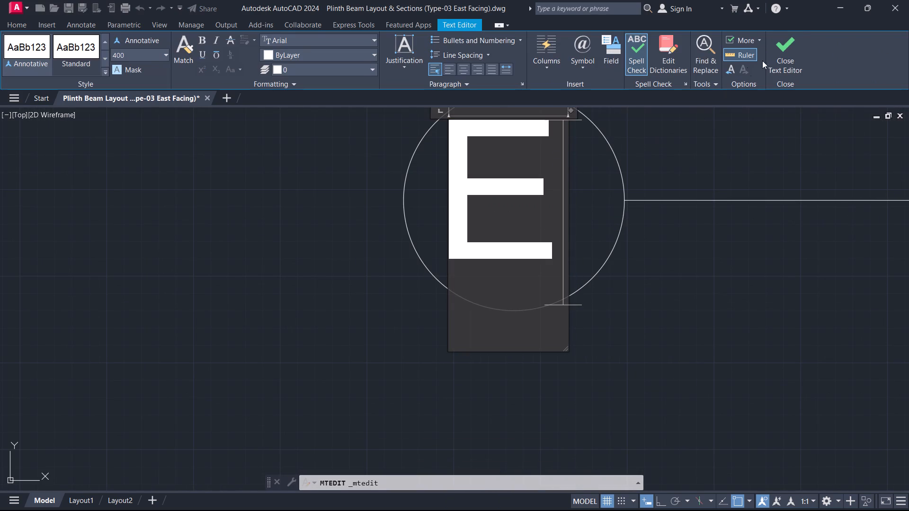
pyautogui.click(793, 51)
# Move the letter E so it sits centred inside its grid bubble.
pyautogui.moveTo(526, 171); pyautogui.dragTo(420, 211, button='middle')
pyautogui.click(395, 221)
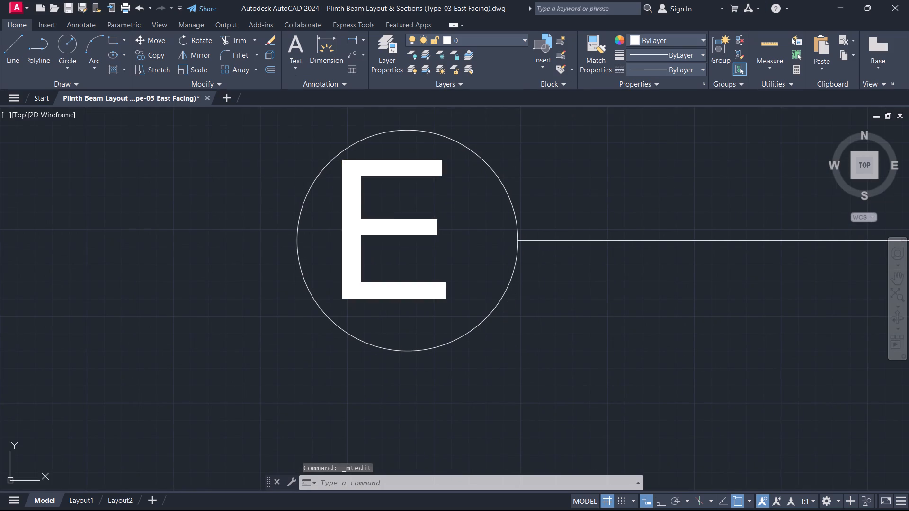
pyautogui.write('M')
pyautogui.press('space')
pyautogui.scroll(2, 388, 229)
pyautogui.click(388, 229)
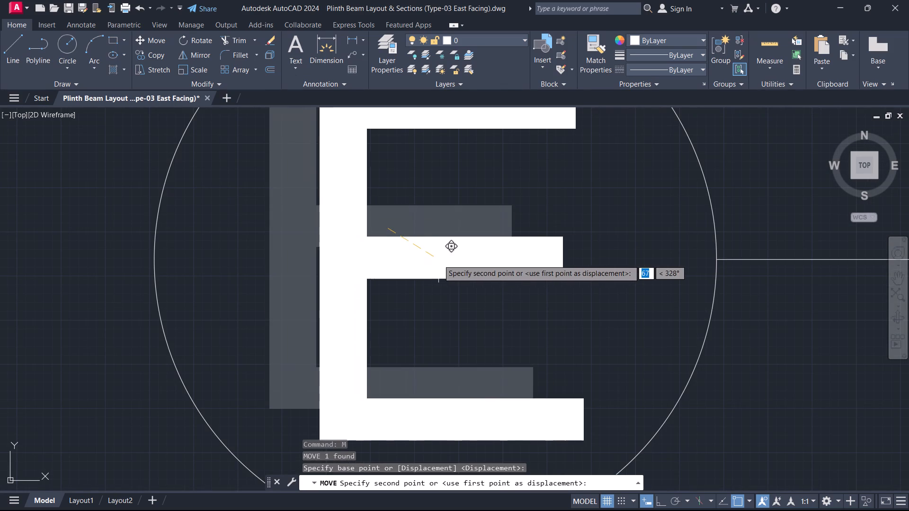
pyautogui.click(438, 260)
pyautogui.press('Escape')
# Change the text in the sixth horizontal grid line's bubble to a capital F.
pyautogui.scroll(-5, 470, 253)
pyautogui.moveTo(521, 366); pyautogui.dragTo(515, 280, button='middle')
pyautogui.scroll(-1, 515, 279)
pyautogui.scroll(-1, 464, 340)
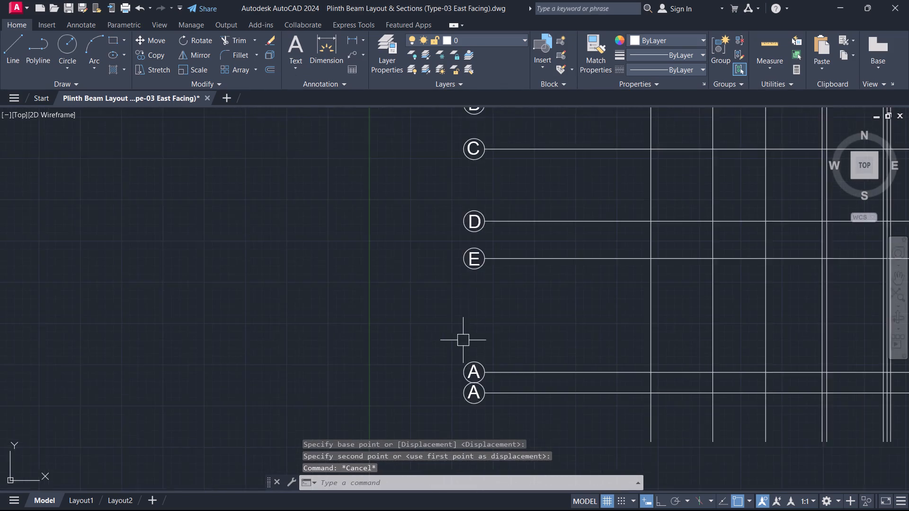
pyautogui.moveTo(451, 332); pyautogui.dragTo(434, 213, button='middle')
pyautogui.scroll(4, 464, 243)
pyautogui.doubleClick(447, 272)
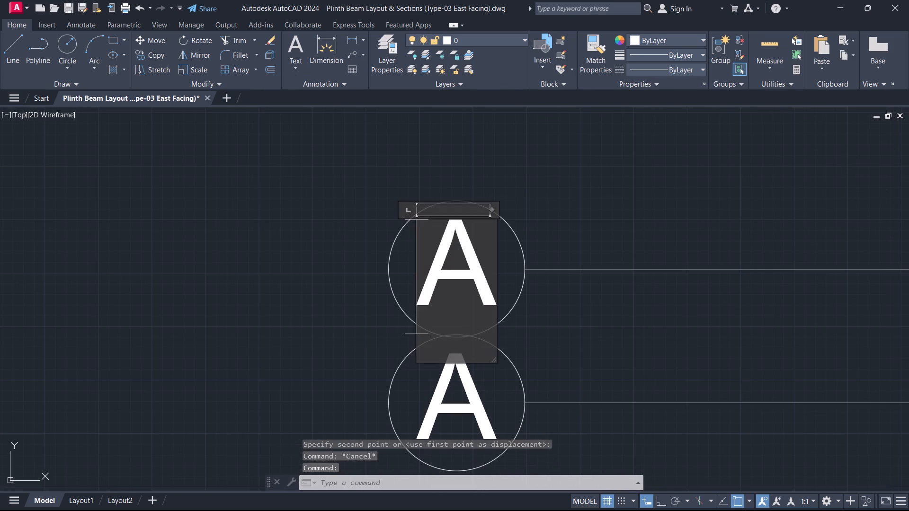
pyautogui.hotkey('ctrl', 'a')
pyautogui.press('f')
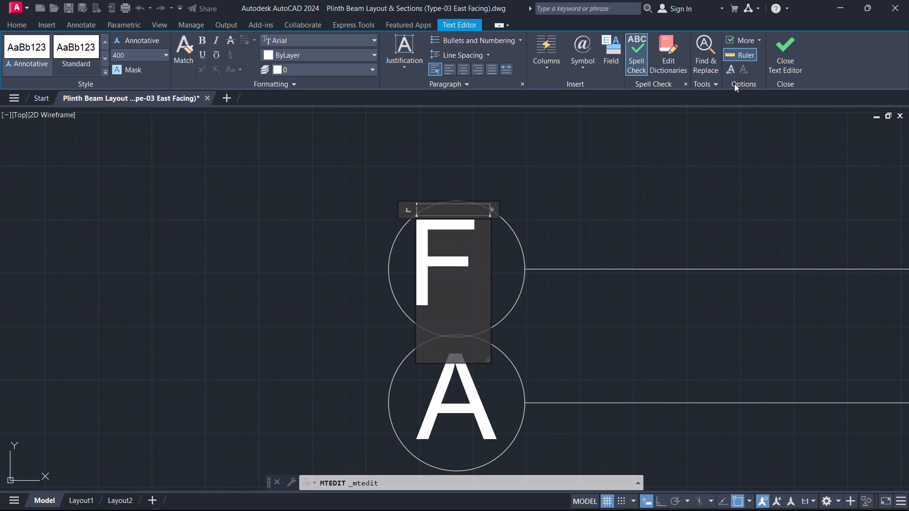
pyautogui.click(780, 57)
pyautogui.scroll(2, 434, 270)
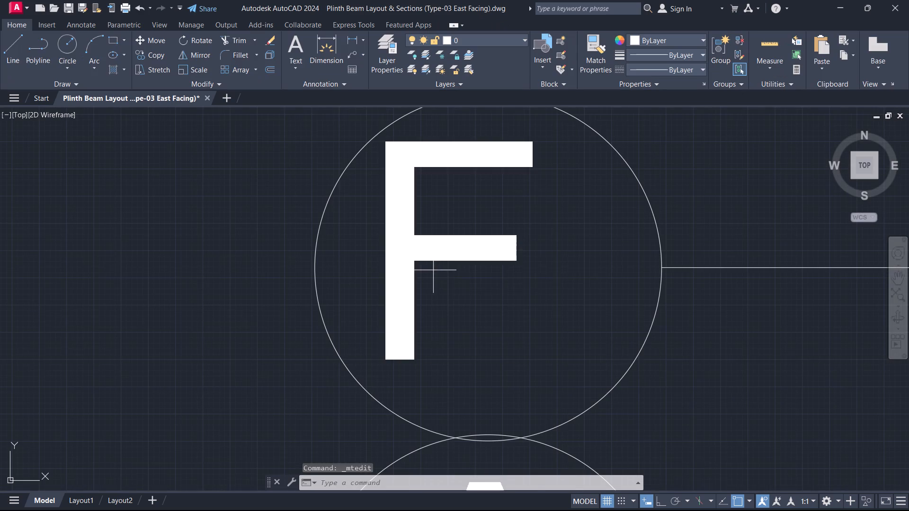
# Move the letter F so it sits centred inside its grid bubble.
pyautogui.click(433, 270)
pyautogui.click(410, 254)
pyautogui.write('M')
pyautogui.press('space')
pyautogui.click(410, 254)
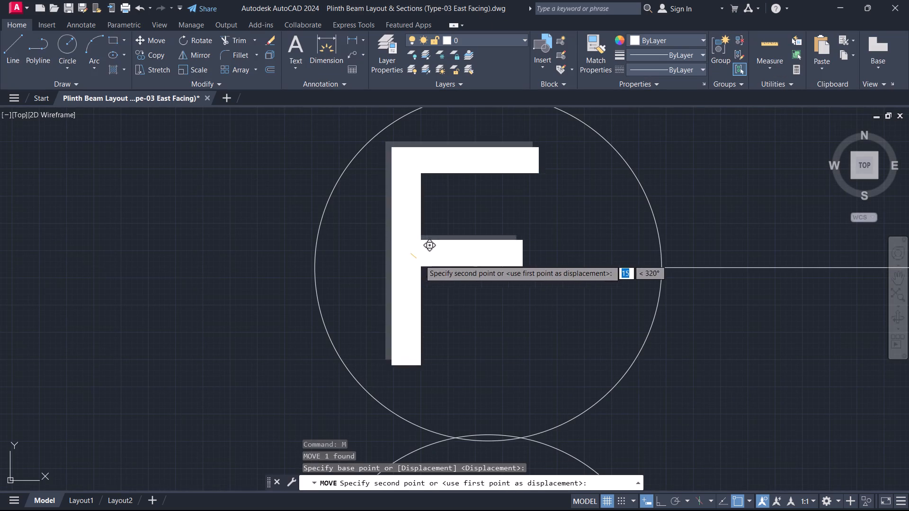
pyautogui.click(458, 288)
pyautogui.press('Escape')
# Change the text in the seventh horizontal grid line's bubble to a capital G.
pyautogui.scroll(-5, 483, 316)
pyautogui.scroll(1, 491, 353)
pyautogui.moveTo(491, 353); pyautogui.dragTo(487, 250, button='middle')
pyautogui.scroll(2, 486, 249)
pyautogui.doubleClick(472, 245)
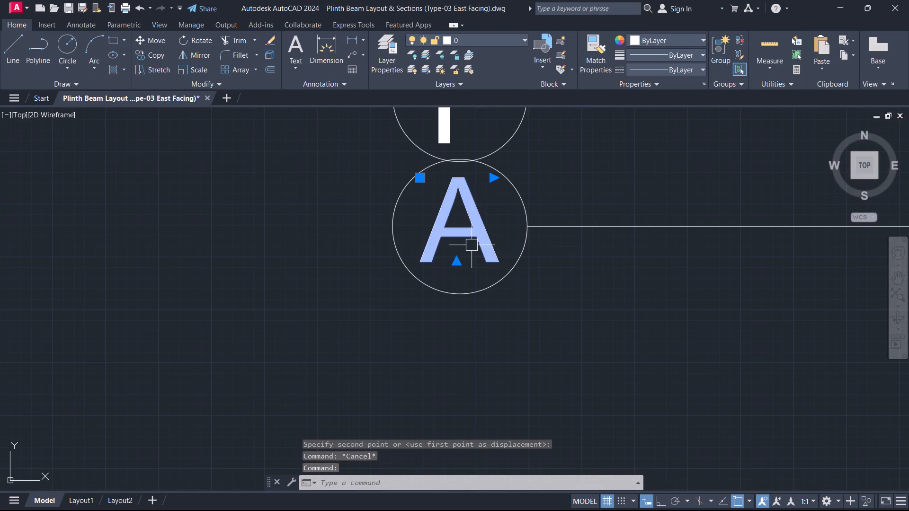
pyautogui.doubleClick(482, 232)
pyautogui.hotkey('ctrl', 'a')
pyautogui.press('g')
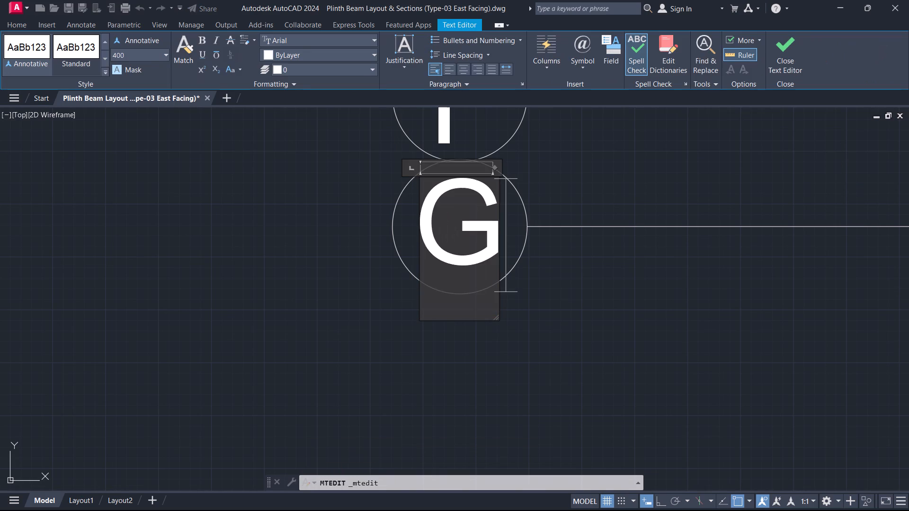
pyautogui.click(785, 50)
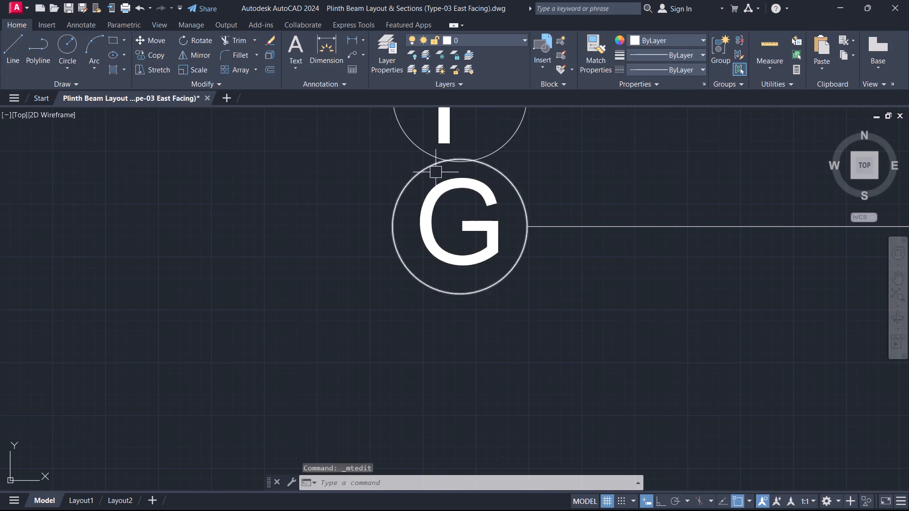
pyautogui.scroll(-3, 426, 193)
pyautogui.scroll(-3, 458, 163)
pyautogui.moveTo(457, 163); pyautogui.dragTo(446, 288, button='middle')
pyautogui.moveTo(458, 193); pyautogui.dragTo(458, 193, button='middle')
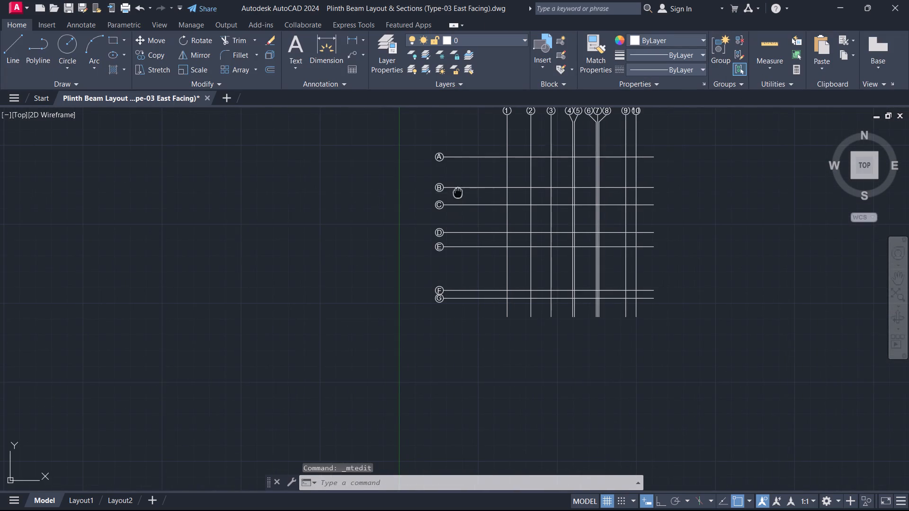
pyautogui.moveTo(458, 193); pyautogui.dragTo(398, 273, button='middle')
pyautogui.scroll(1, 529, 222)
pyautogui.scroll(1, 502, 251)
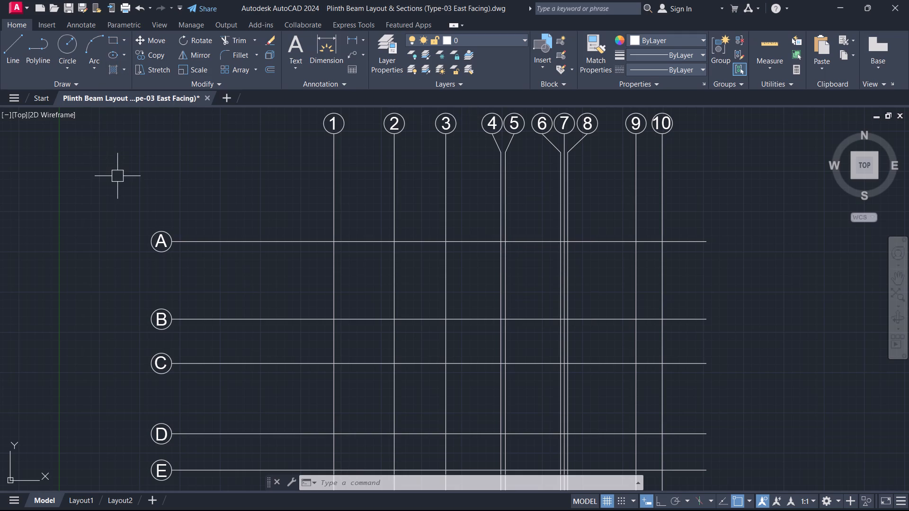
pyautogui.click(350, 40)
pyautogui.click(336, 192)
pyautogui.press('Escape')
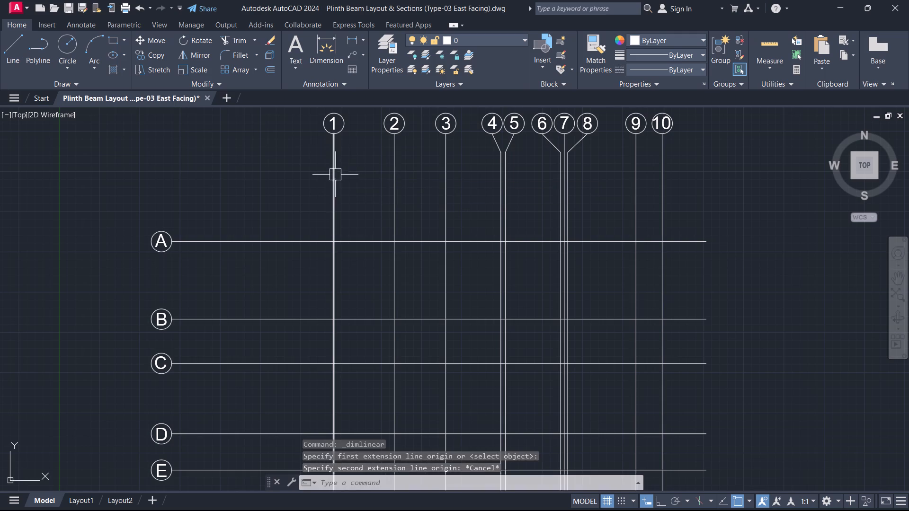
# Add a horizontal linear dimension between vertical grid lines 1 and 2, between the number bubbles and grid line A.
pyautogui.press('space')
pyautogui.click(336, 167)
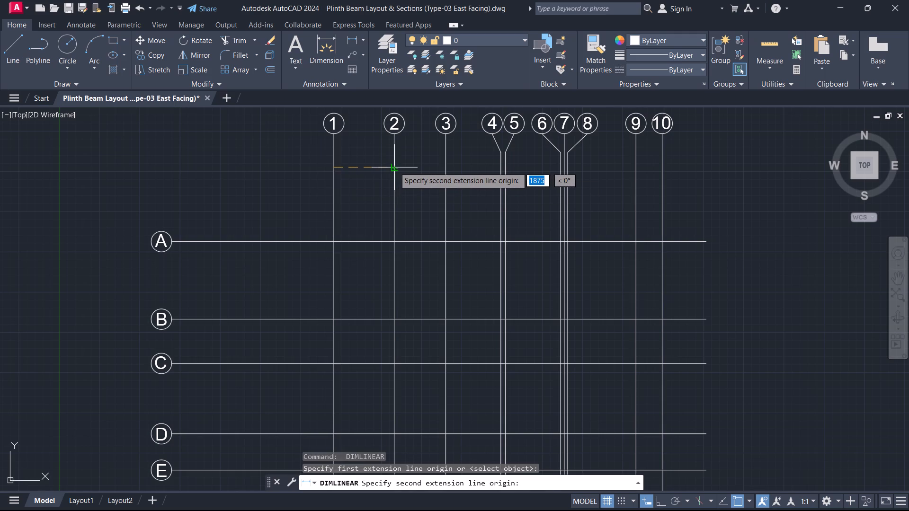
pyautogui.click(394, 167)
pyautogui.click(392, 167)
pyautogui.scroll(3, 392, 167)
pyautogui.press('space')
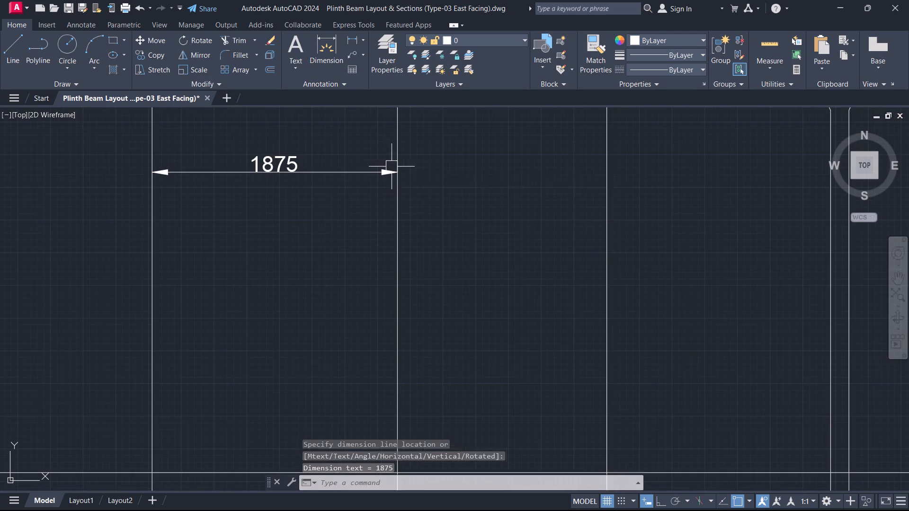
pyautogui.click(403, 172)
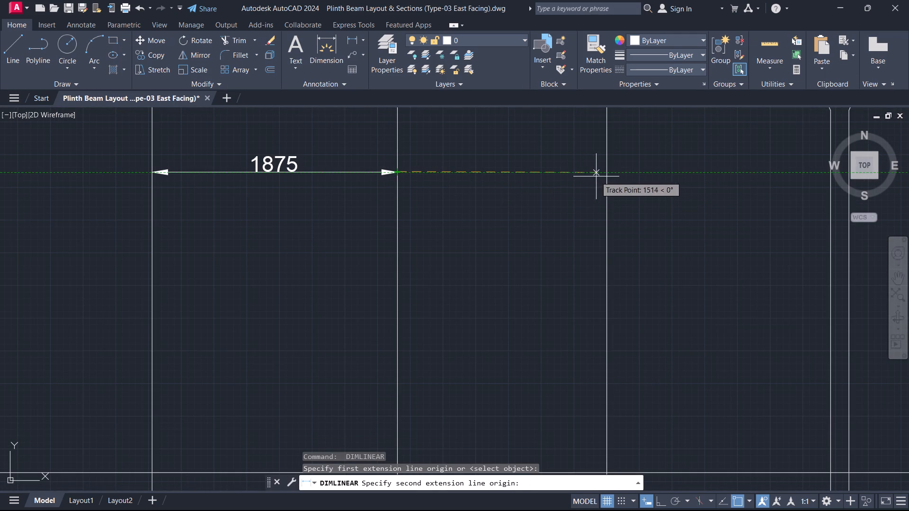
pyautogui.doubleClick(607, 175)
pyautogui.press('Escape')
# Add a linear dimension between grid lines 2 and 3, in line with the first dimension.
pyautogui.scroll(-1, 496, 191)
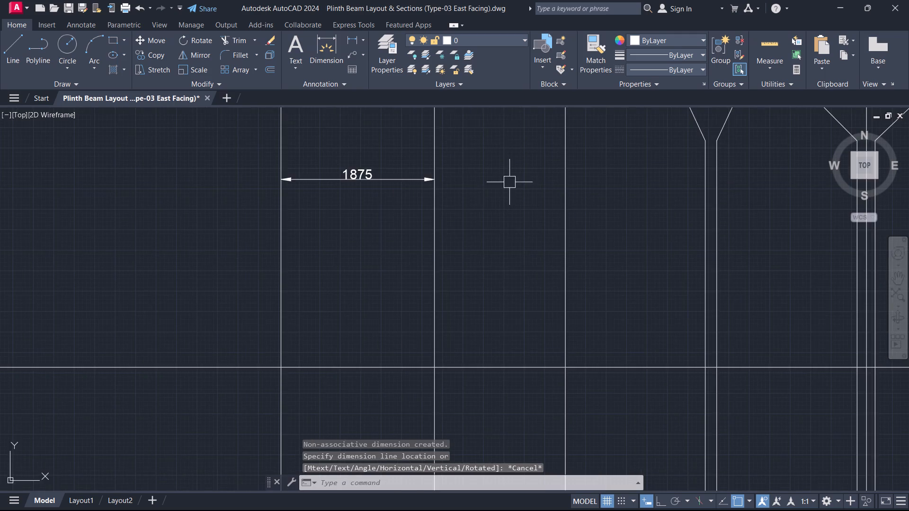
pyautogui.scroll(-2, 511, 180)
pyautogui.press('space')
pyautogui.scroll(2, 485, 185)
pyautogui.click(478, 176)
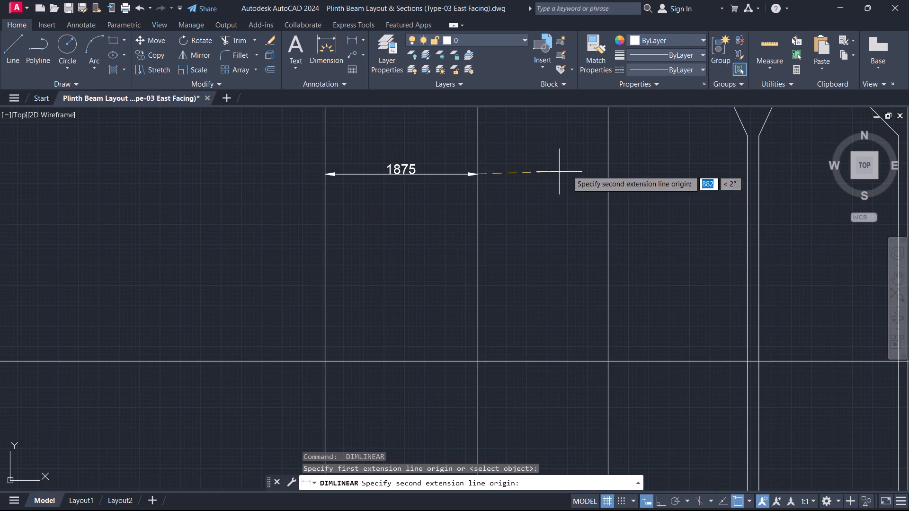
pyautogui.click(606, 175)
pyautogui.click(606, 175)
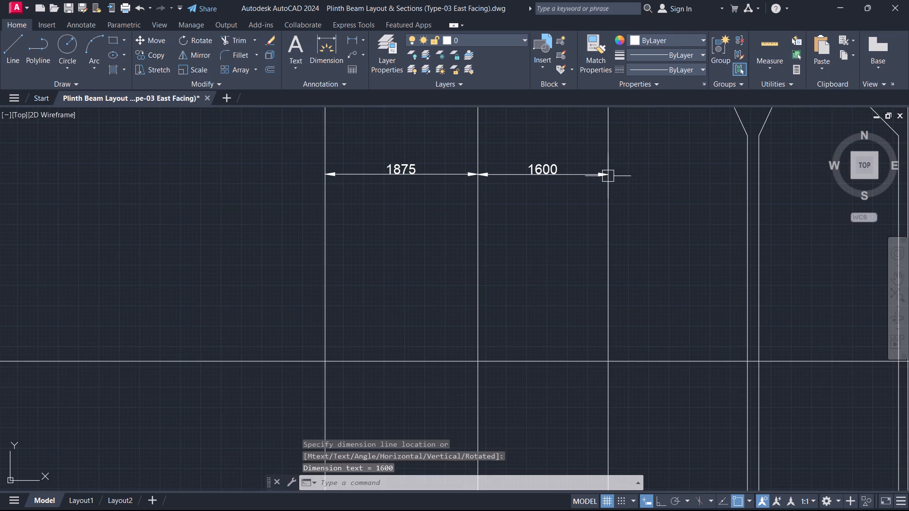
pyautogui.press('Escape')
# Add a linear dimension between grid lines 3 and 4, continuing the same dimension row.
pyautogui.press('space')
pyautogui.click(606, 171)
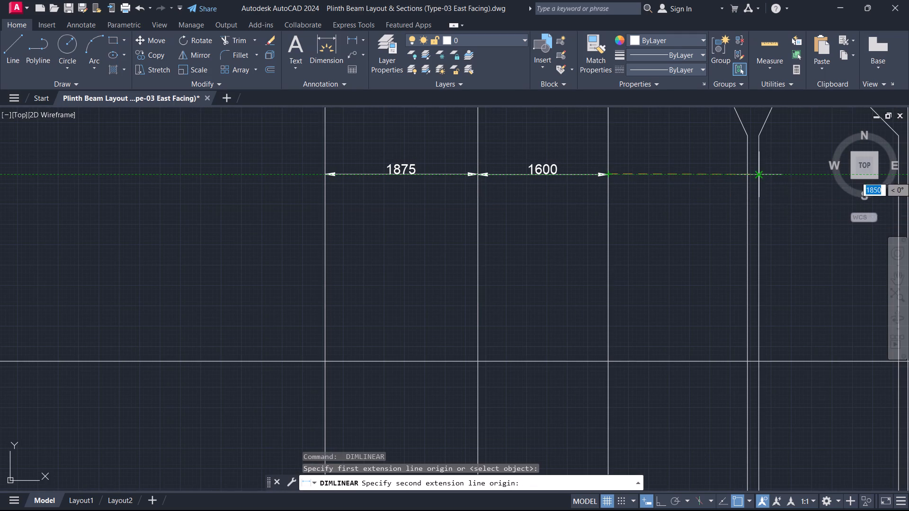
pyautogui.click(748, 176)
pyautogui.click(750, 175)
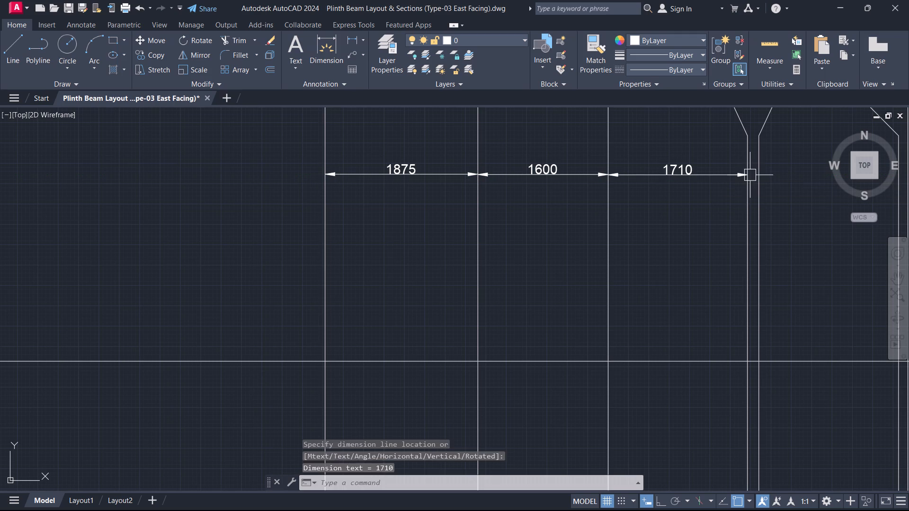
pyautogui.press('Escape')
# Add a linear dimension across the narrow gap between grid lines 4 and 5, placed slightly above the dimension row.
pyautogui.press('space')
pyautogui.click(750, 175)
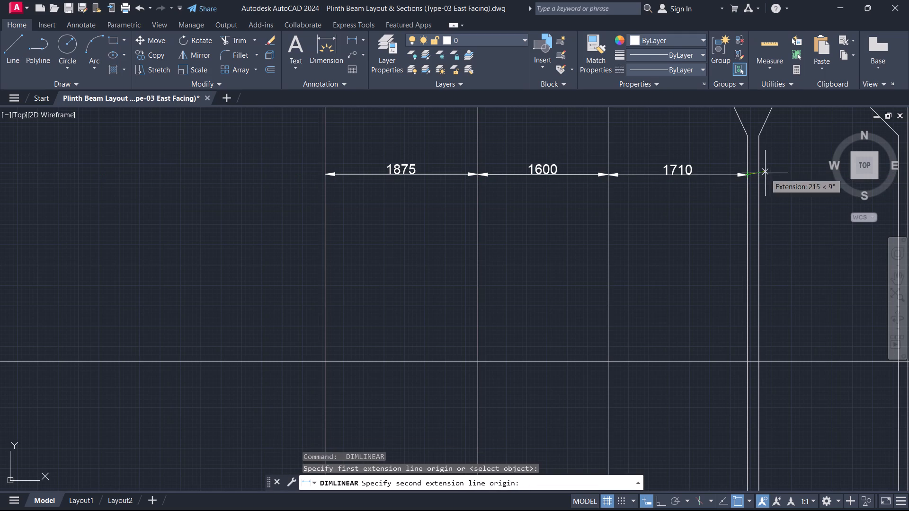
pyautogui.click(760, 177)
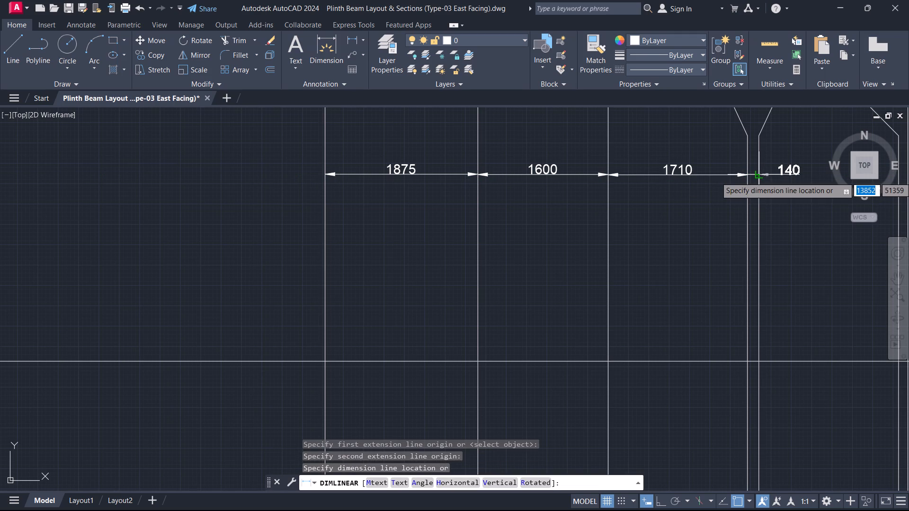
pyautogui.click(764, 165)
pyautogui.press('Escape')
# Add a linear dimension between grid lines 5 and 6, in line with the main dimension row.
pyautogui.press('space')
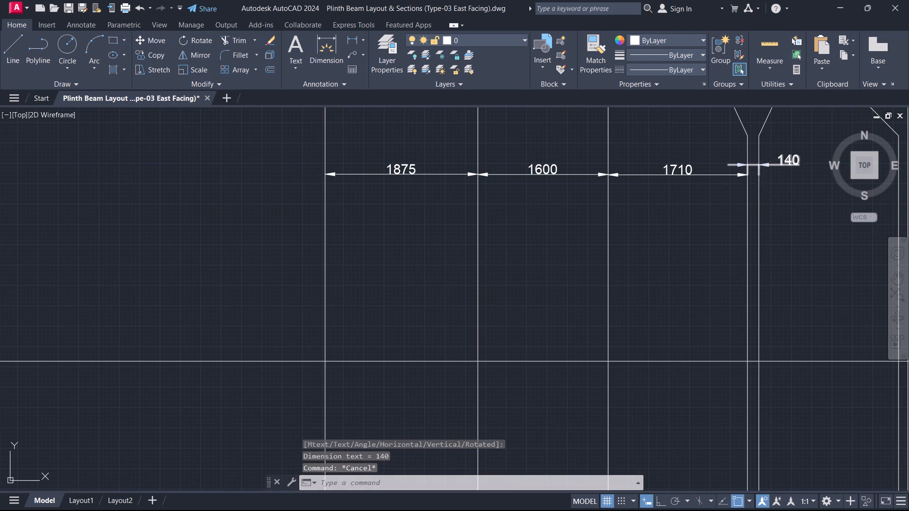
pyautogui.click(763, 176)
pyautogui.moveTo(779, 174); pyautogui.dragTo(463, 99, button='middle')
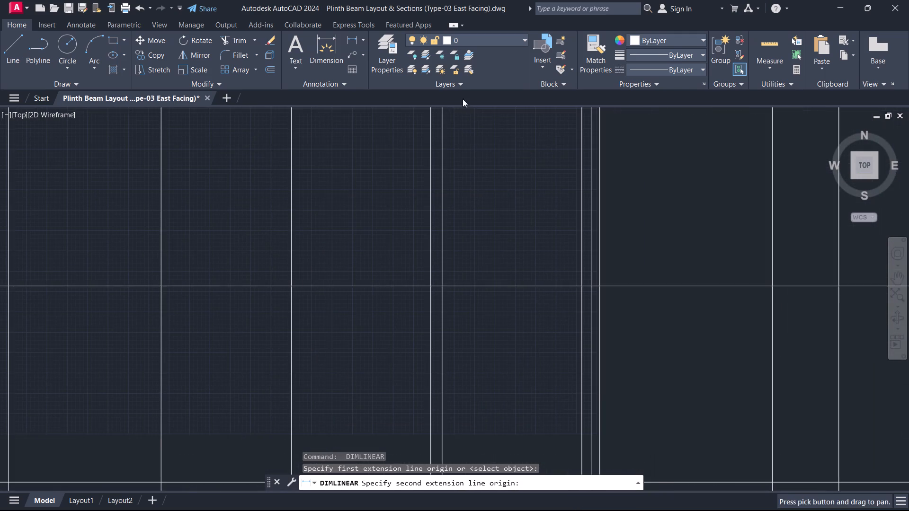
pyautogui.moveTo(477, 120); pyautogui.dragTo(406, 213, button='middle')
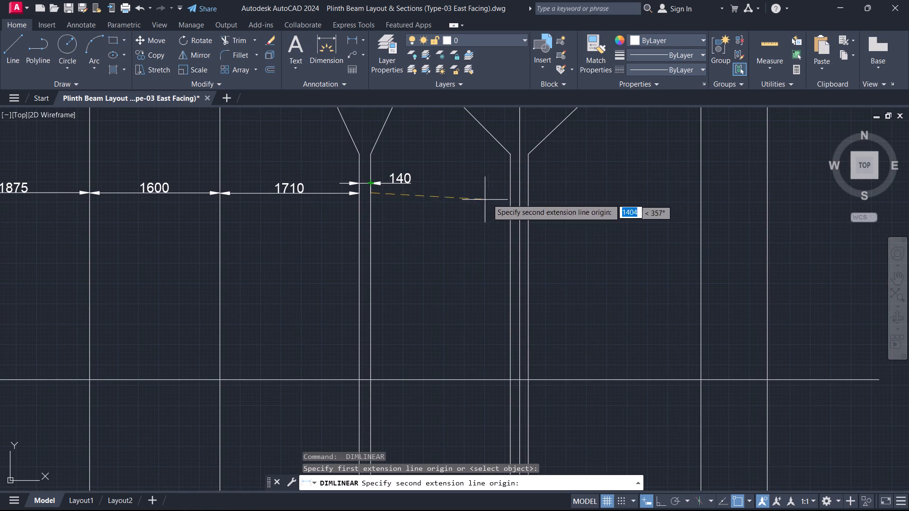
pyautogui.click(508, 194)
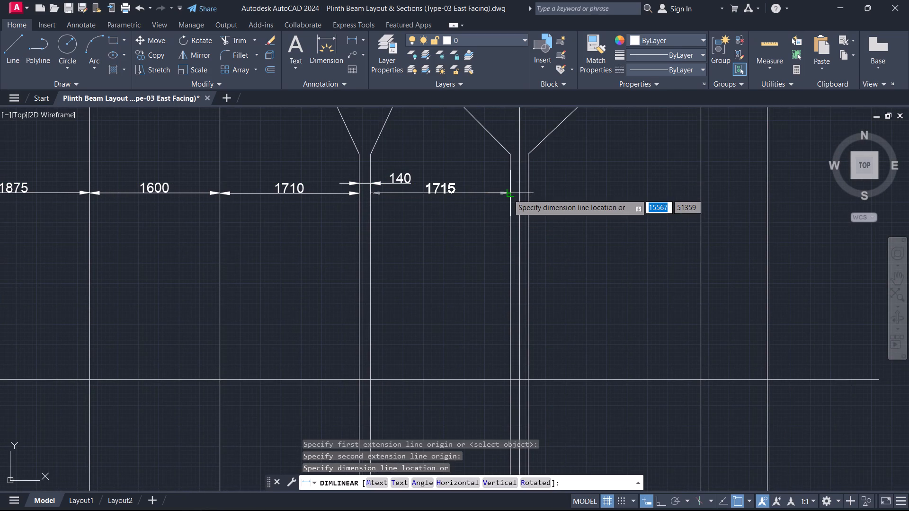
pyautogui.click(508, 194)
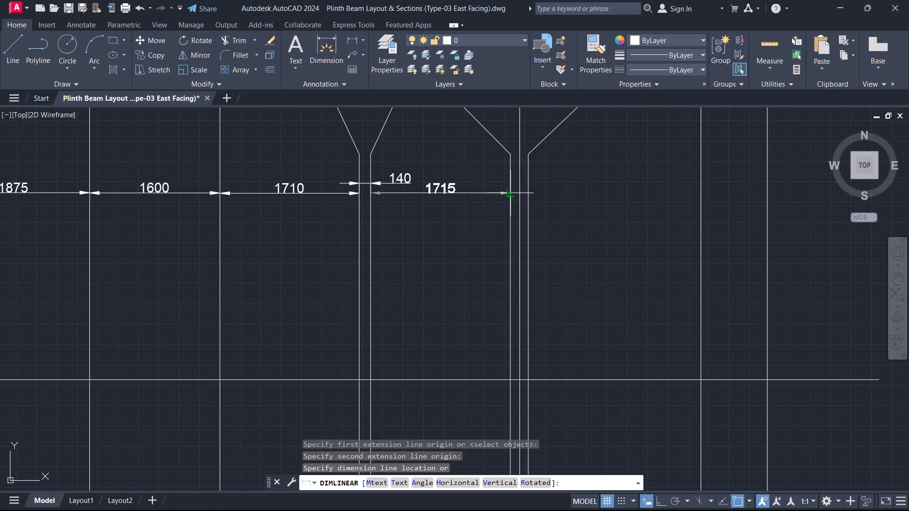
# Add a linear dimension across the narrow gap between grid lines 6 and 7, placed well above the dimension row.
pyautogui.press('space')
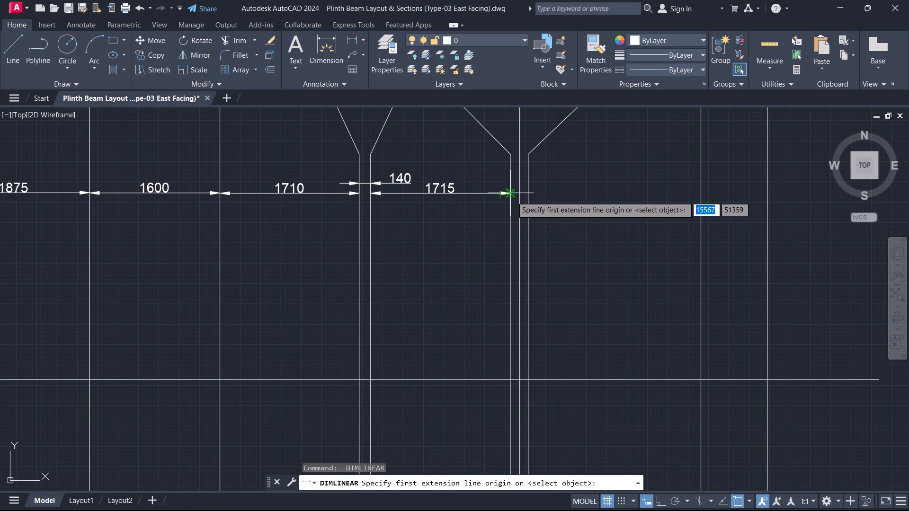
pyautogui.click(512, 196)
pyautogui.click(519, 193)
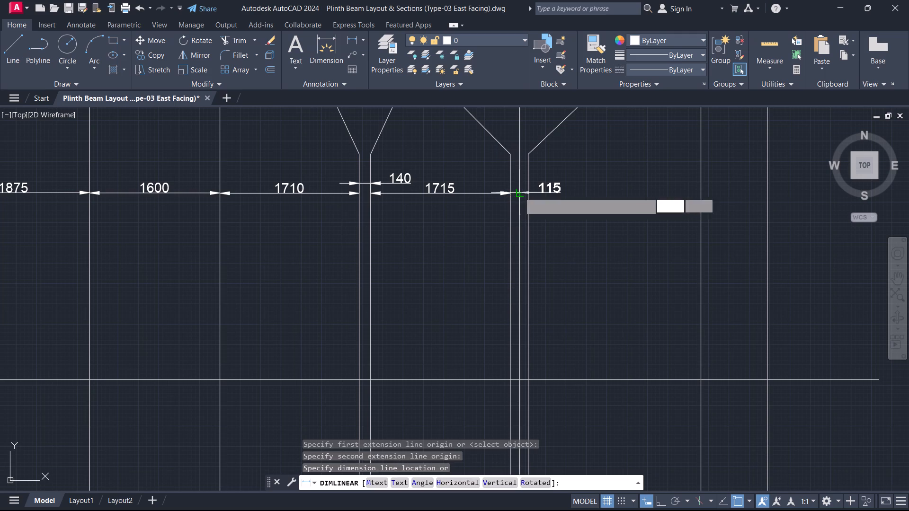
pyautogui.scroll(2, 517, 192)
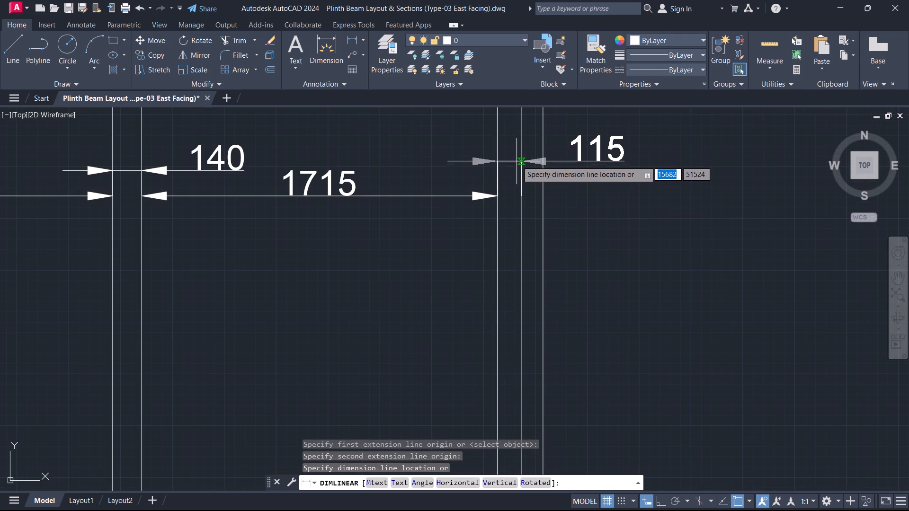
pyautogui.click(522, 149)
pyautogui.press('Escape')
# Add a linear dimension between grid lines 7 and 8, placed just below the dimension between grid lines 6 and 7.
pyautogui.press('space')
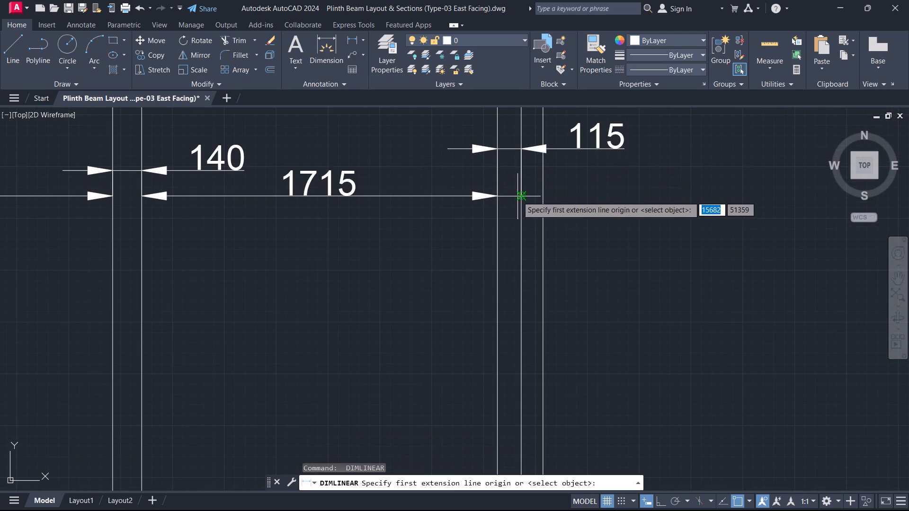
pyautogui.click(521, 197)
pyautogui.click(543, 196)
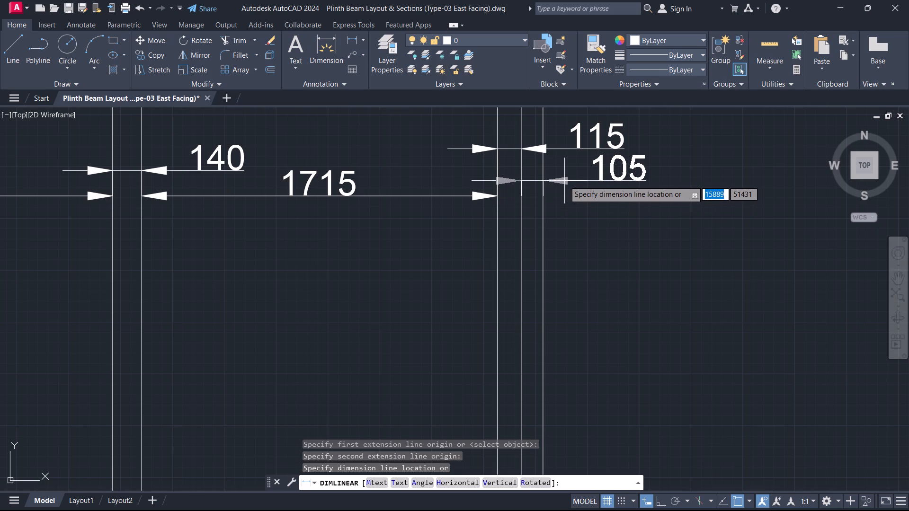
pyautogui.click(564, 181)
# Add a linear dimension between grid lines 8 and 9, in line with the main dimension row.
pyautogui.press('space')
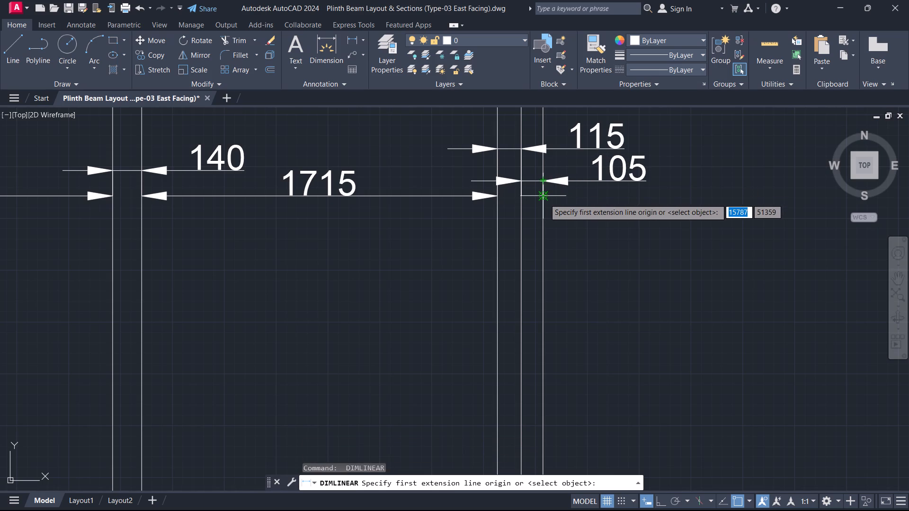
pyautogui.click(544, 199)
pyautogui.moveTo(786, 246); pyautogui.dragTo(428, 246, button='middle')
pyautogui.scroll(-2, 786, 246)
pyautogui.scroll(1, 432, 247)
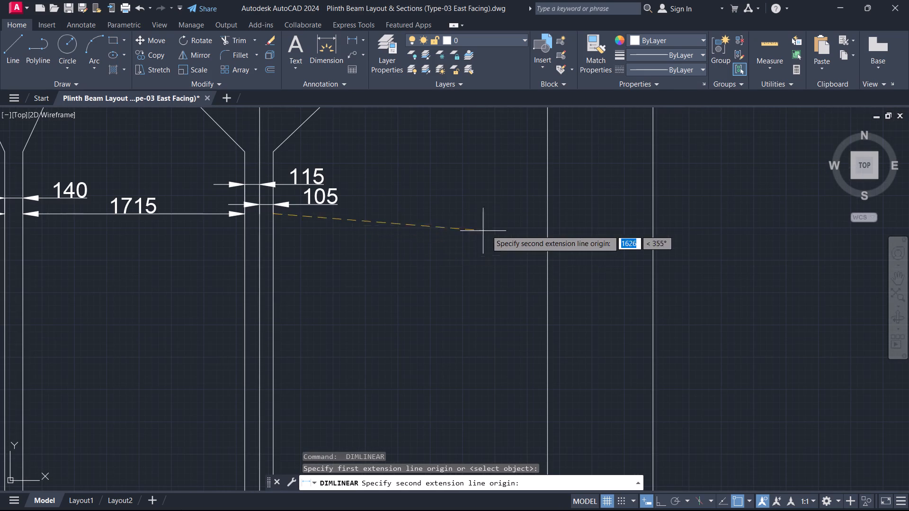
pyautogui.click(548, 211)
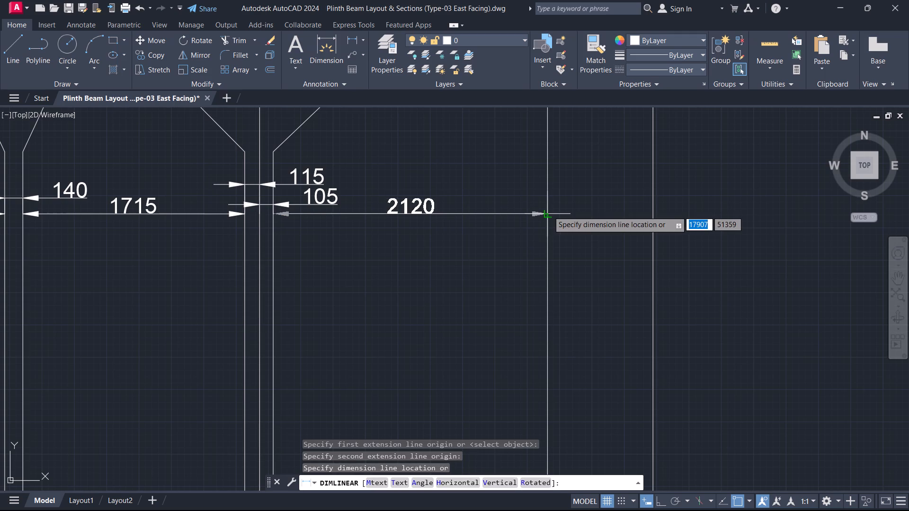
pyautogui.click(548, 211)
pyautogui.press('Escape')
# Add a linear dimension between grid lines 9 and 10 to complete the row across the vertical grid lines.
pyautogui.press('space')
pyautogui.click(551, 215)
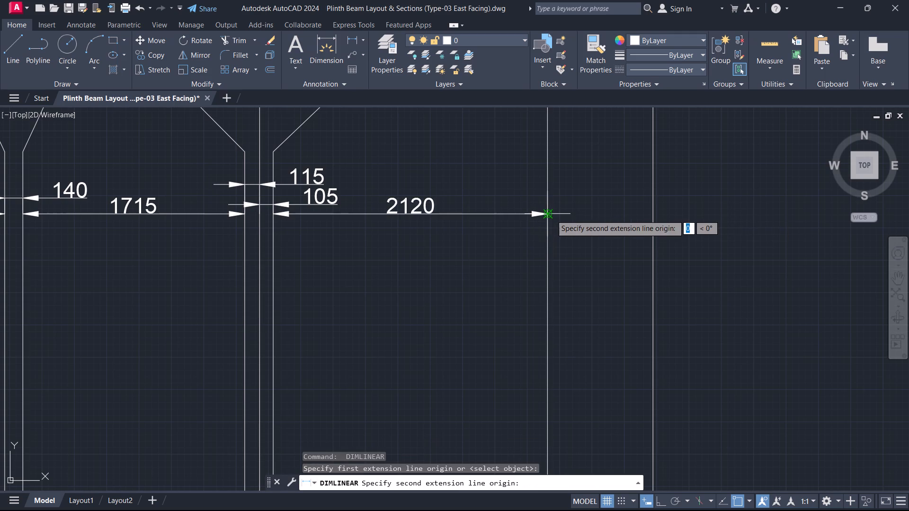
pyautogui.click(654, 213)
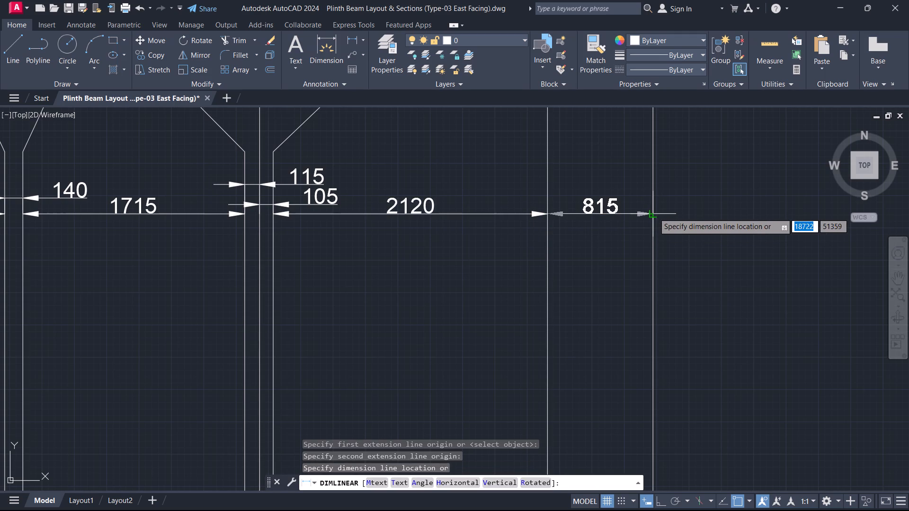
pyautogui.click(654, 213)
pyautogui.press('Escape')
pyautogui.scroll(-4, 611, 229)
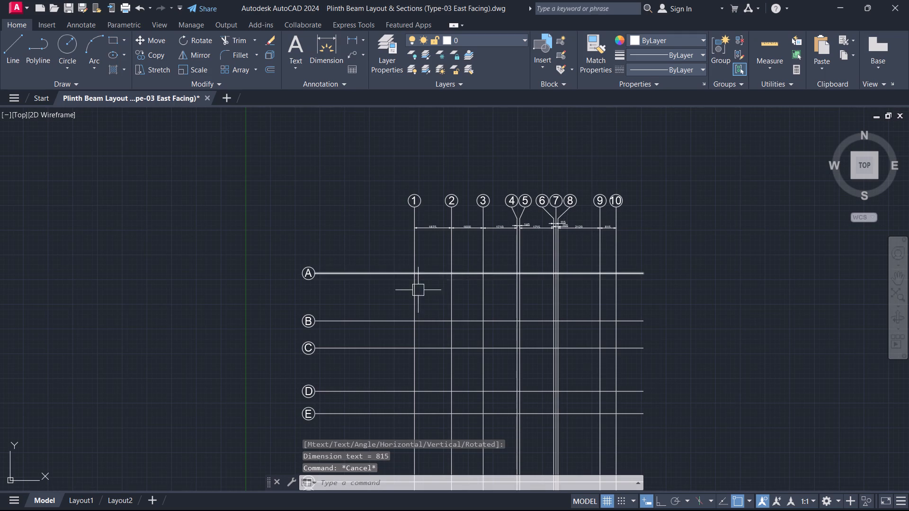
pyautogui.moveTo(401, 332); pyautogui.dragTo(453, 256, button='middle')
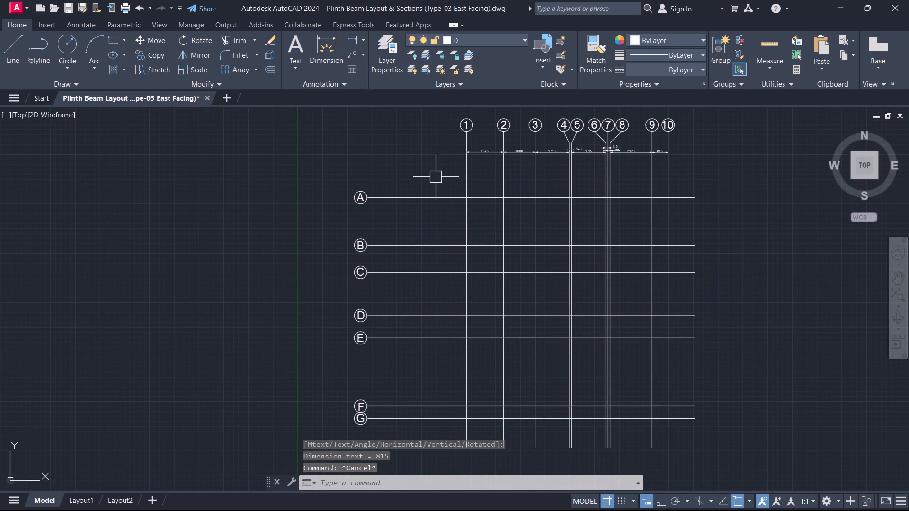
# Modify the ISO-25 dimension style to a text height of 150 and set it as the current style.
pyautogui.scroll(2, 574, 174)
pyautogui.scroll(-2, 397, 166)
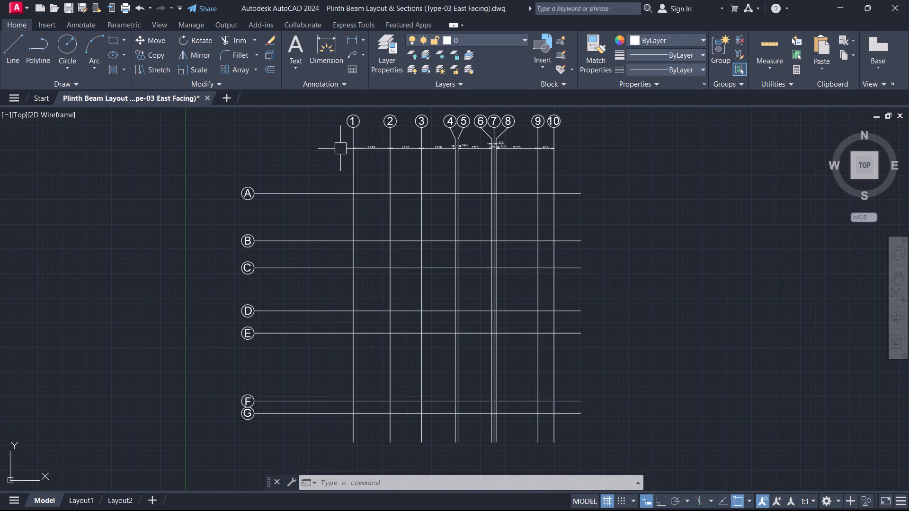
pyautogui.write('D')
pyautogui.press('space')
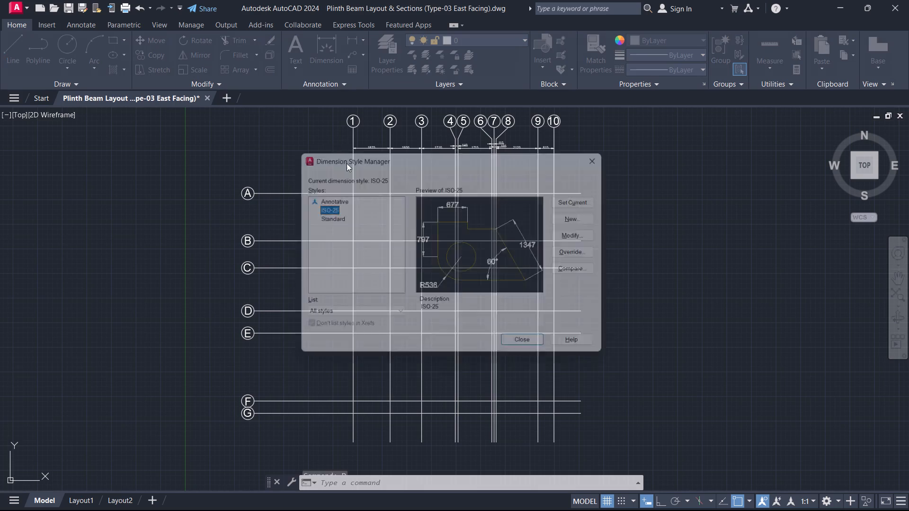
pyautogui.click(591, 231)
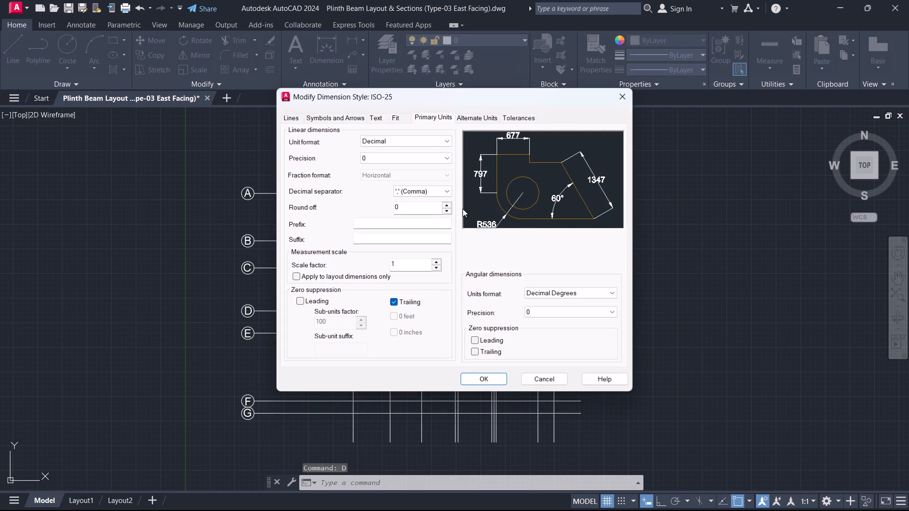
pyautogui.click(382, 116)
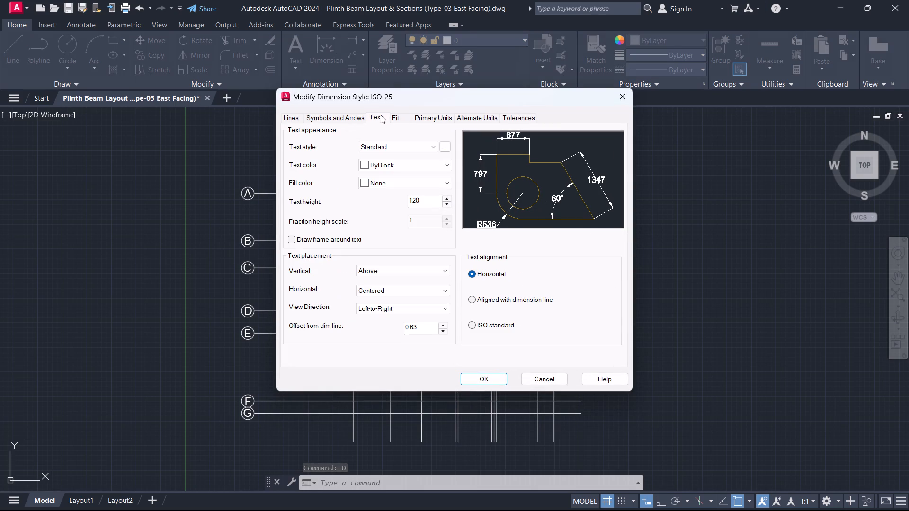
pyautogui.moveTo(437, 201); pyautogui.dragTo(396, 202)
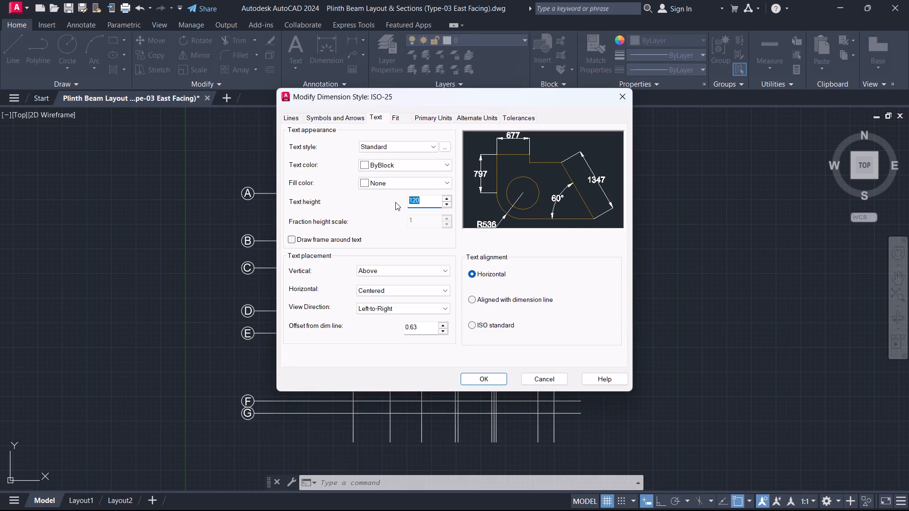
pyautogui.write('150')
pyautogui.click(478, 378)
pyautogui.click(594, 203)
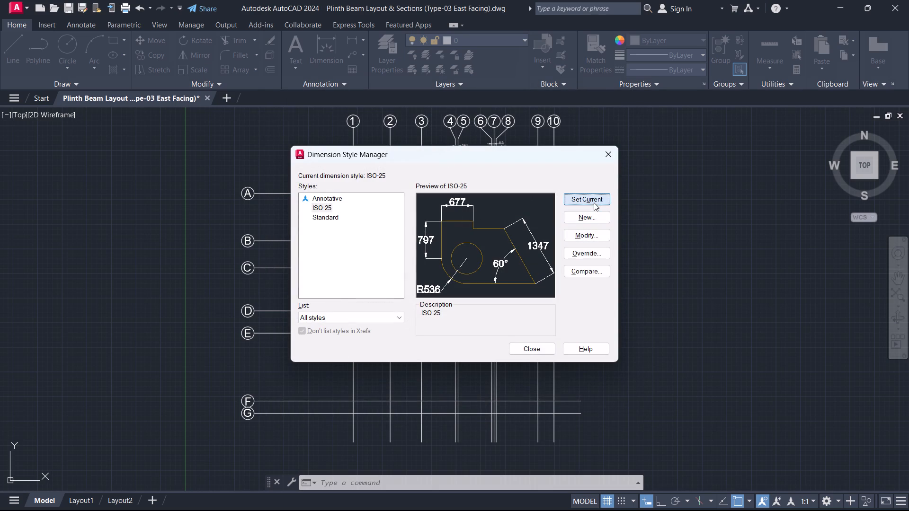
pyautogui.click(517, 351)
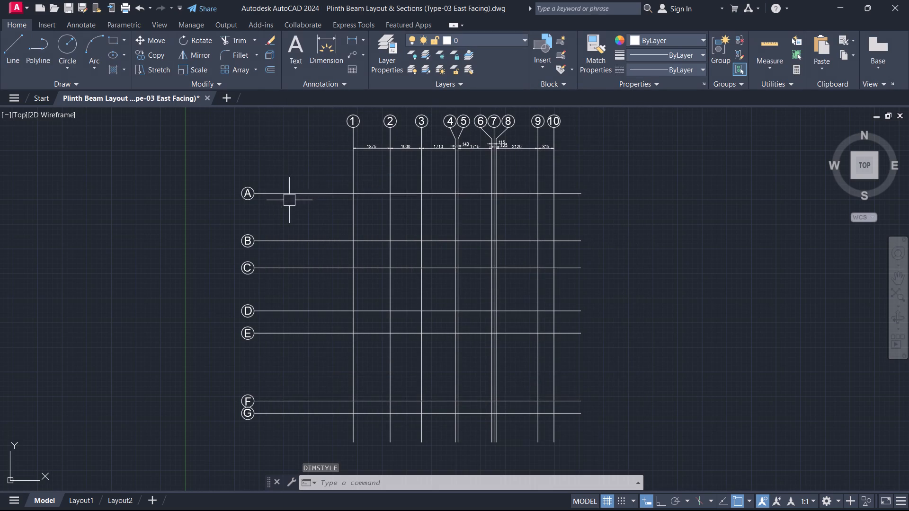
# Add a vertical linear dimension between grid lines A and B, placed between the lettered bubbles and grid line 1.
pyautogui.scroll(3, 367, 149)
pyautogui.scroll(-1, 340, 185)
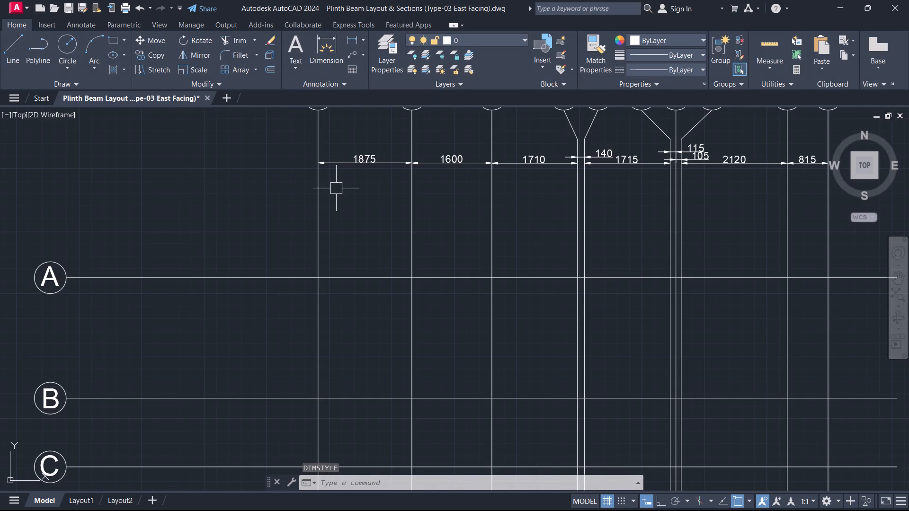
pyautogui.scroll(-2, 335, 189)
pyautogui.scroll(1, 335, 189)
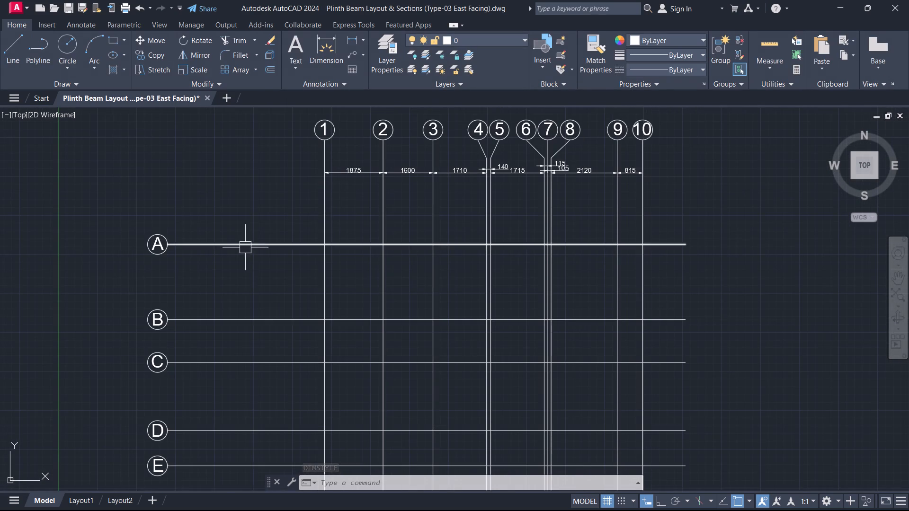
pyautogui.moveTo(258, 284); pyautogui.dragTo(312, 214, button='middle')
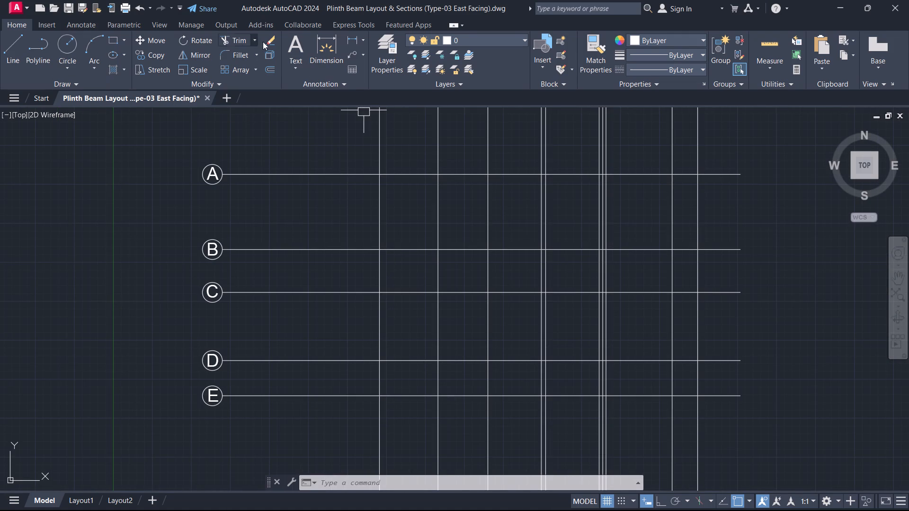
pyautogui.click(352, 36)
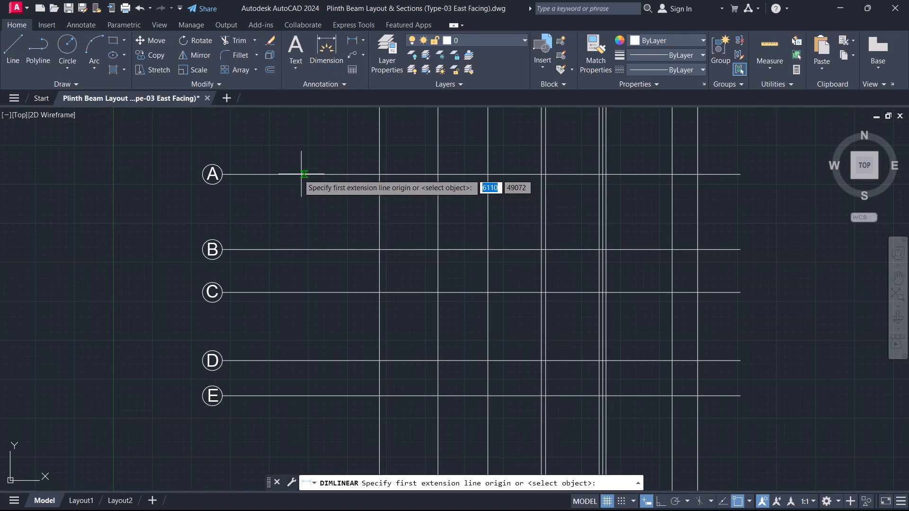
pyautogui.click(273, 175)
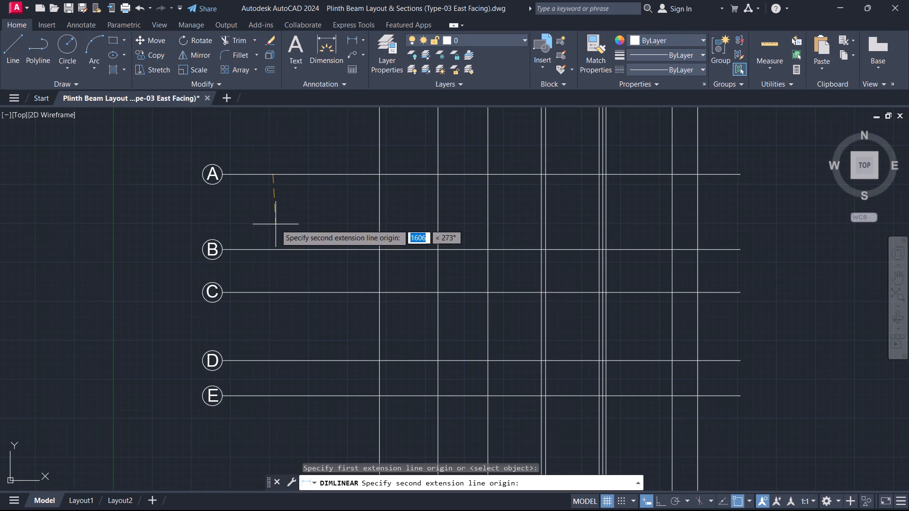
pyautogui.click(275, 249)
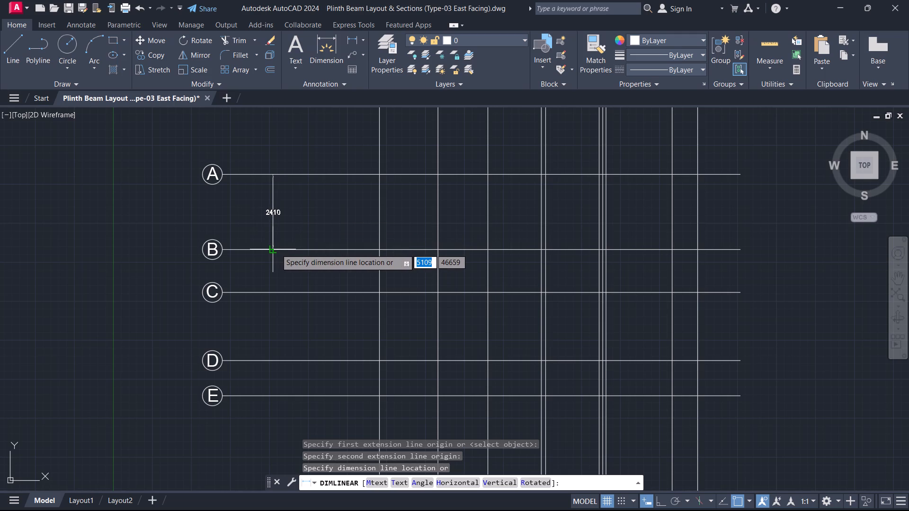
pyautogui.click(276, 249)
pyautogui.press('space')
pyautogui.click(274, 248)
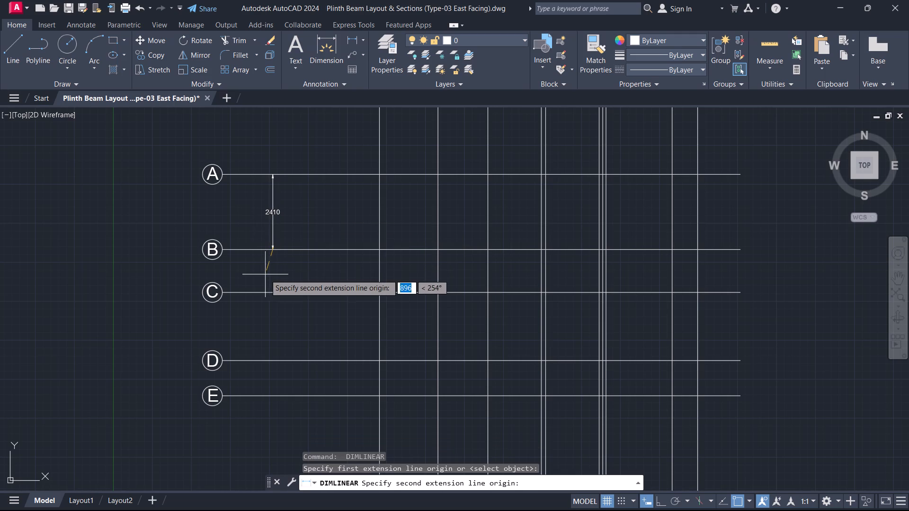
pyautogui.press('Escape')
# Add a linear dimension between grid lines B and C, starting at the A–B dimension's lower arrow and in line with it.
pyautogui.scroll(5, 272, 242)
pyautogui.press('space')
pyautogui.click(271, 322)
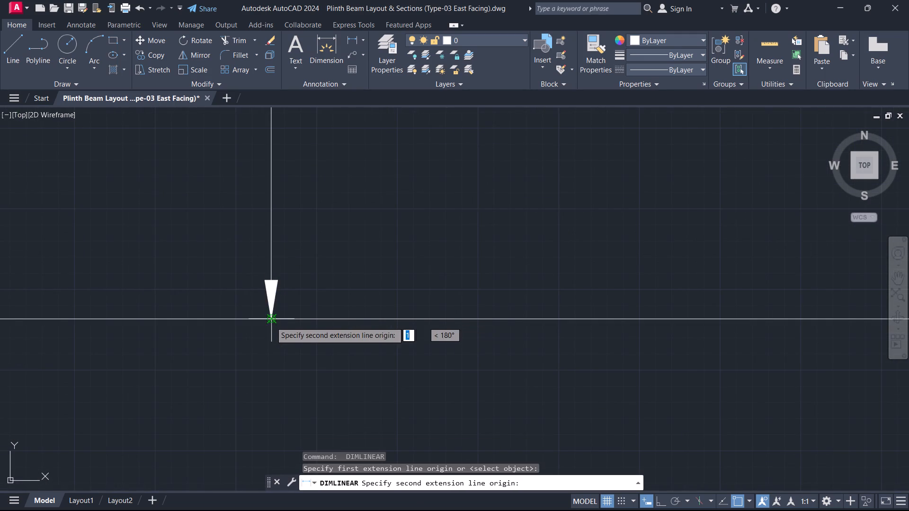
pyautogui.scroll(1, 272, 326)
pyautogui.scroll(-5, 272, 328)
pyautogui.moveTo(249, 326); pyautogui.dragTo(216, 199, button='middle')
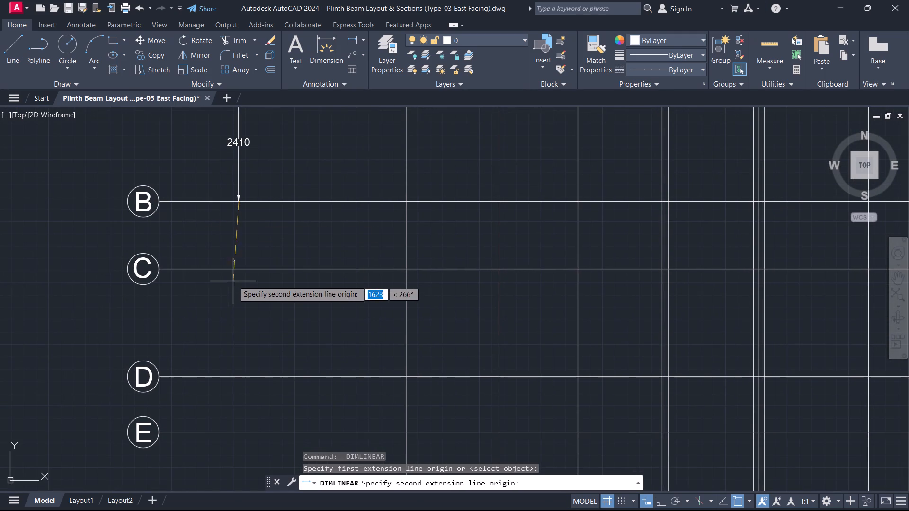
pyautogui.click(241, 271)
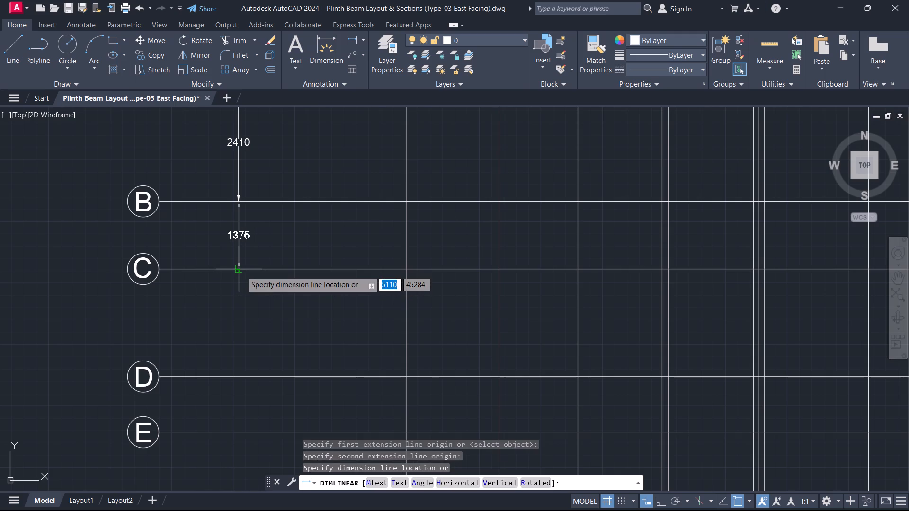
pyautogui.click(241, 271)
pyautogui.press('Escape')
# Add a linear dimension between grid lines C and D, continuing the vertical dimension column.
pyautogui.moveTo(236, 269); pyautogui.dragTo(245, 237, button='middle')
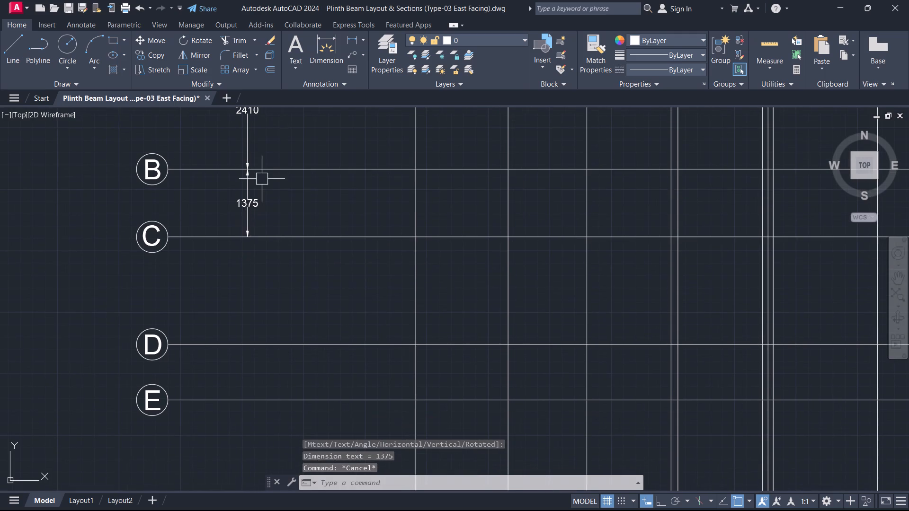
pyautogui.scroll(3, 244, 236)
pyautogui.press('space')
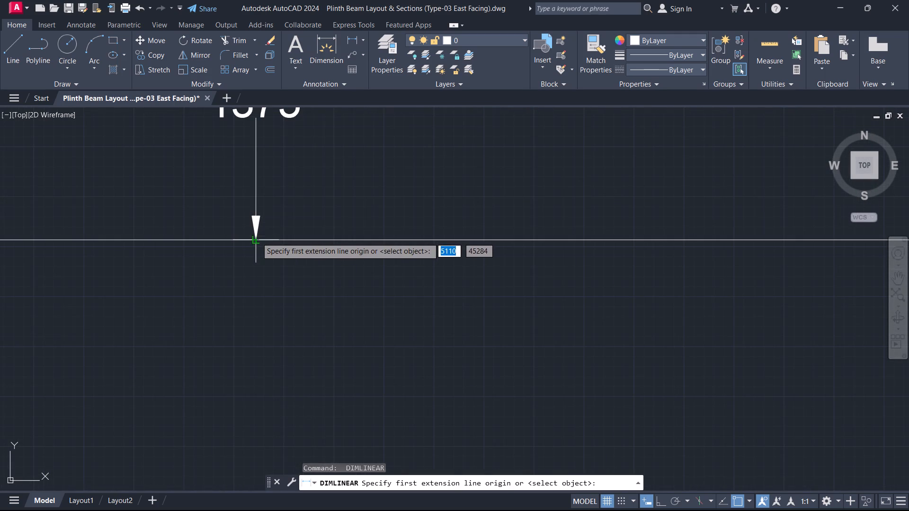
pyautogui.click(257, 238)
pyautogui.scroll(-4, 259, 255)
pyautogui.moveTo(274, 305); pyautogui.dragTo(279, 267, button='middle')
pyautogui.scroll(-1, 249, 268)
pyautogui.moveTo(249, 268); pyautogui.dragTo(265, 182, button='middle')
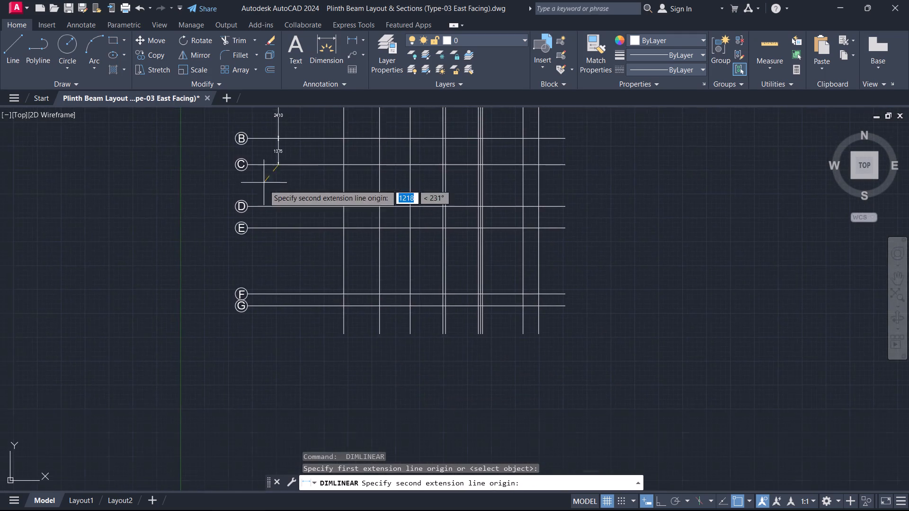
pyautogui.scroll(3, 276, 219)
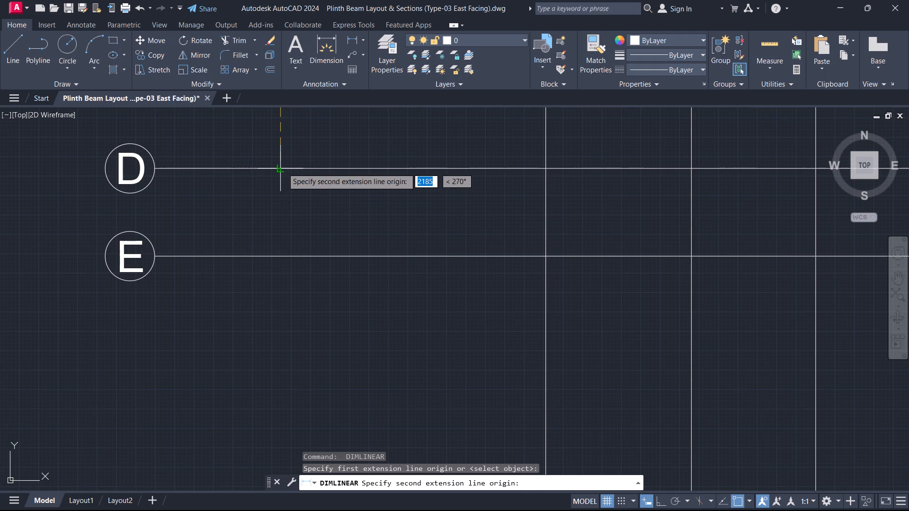
pyautogui.click(283, 168)
pyautogui.scroll(-2, 283, 168)
pyautogui.moveTo(282, 167); pyautogui.dragTo(271, 246, button='middle')
pyautogui.scroll(2, 272, 250)
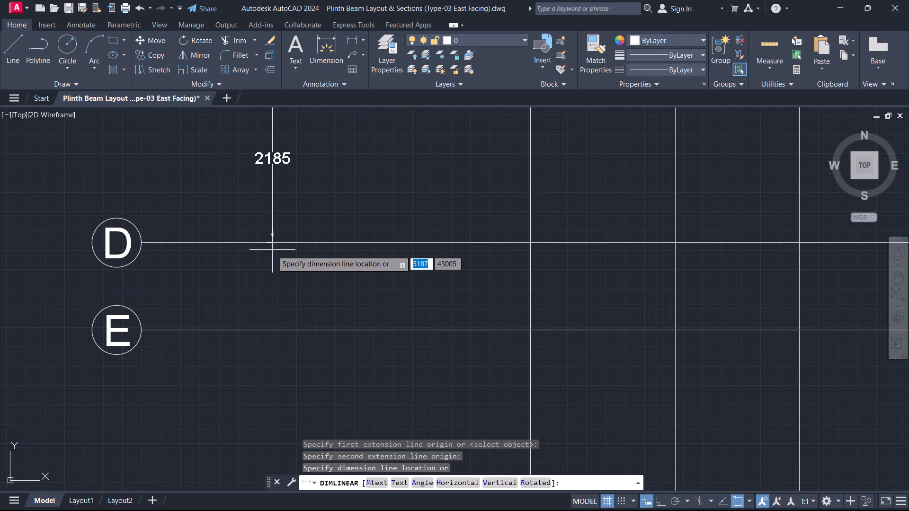
pyautogui.click(264, 243)
pyautogui.press('Escape')
# Add a linear dimension between grid lines D and E, in line with the C–D dimension above.
pyautogui.scroll(1, 264, 267)
pyautogui.scroll(-2, 264, 267)
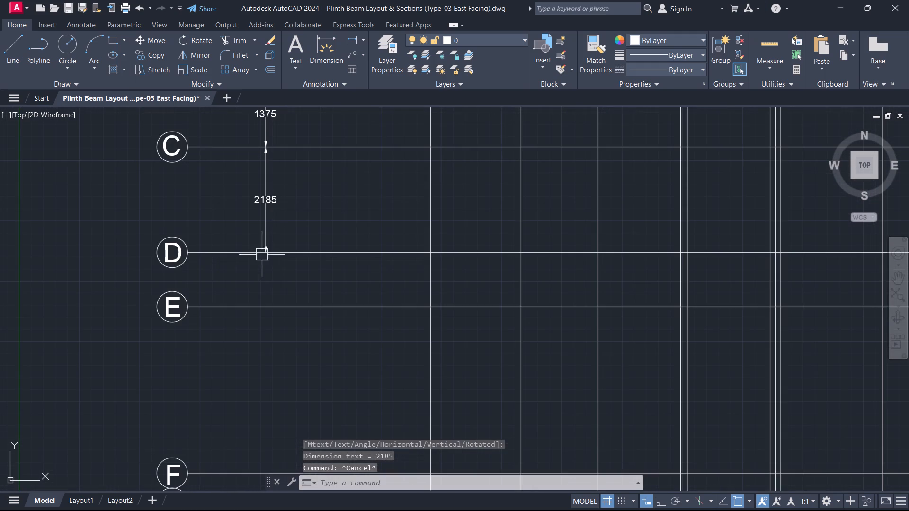
pyautogui.moveTo(273, 242); pyautogui.dragTo(299, 176, button='middle')
pyautogui.scroll(3, 307, 181)
pyautogui.press('space')
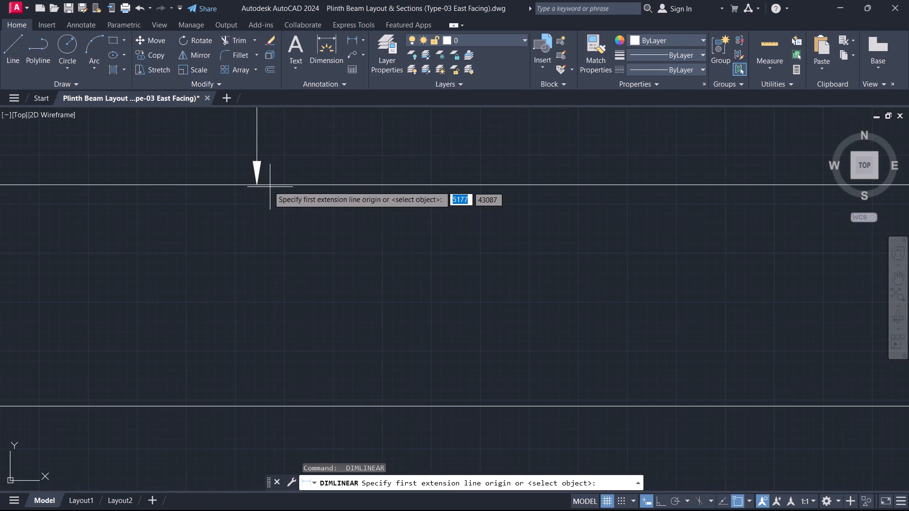
pyautogui.click(258, 185)
pyautogui.moveTo(250, 305); pyautogui.dragTo(270, 214, button='middle')
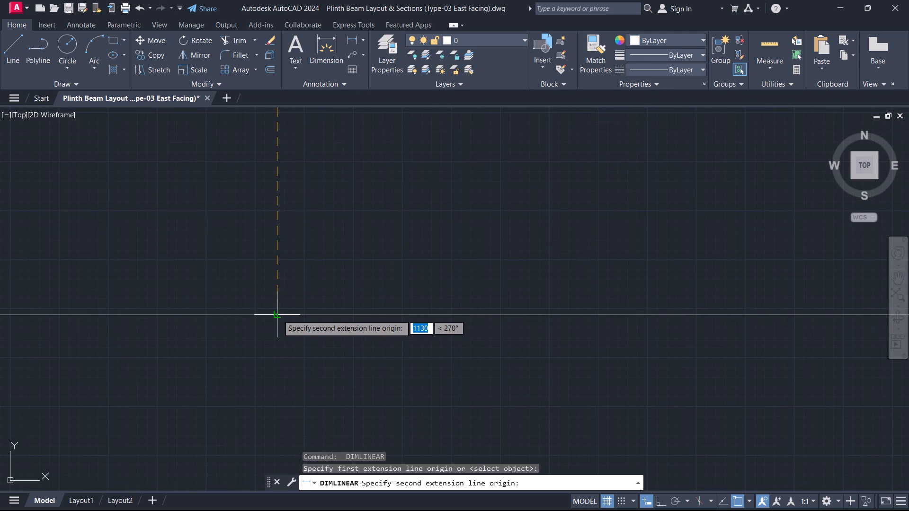
pyautogui.click(278, 315)
pyautogui.click(278, 315)
pyautogui.press('Escape')
# Add a linear dimension between grid lines E and F, continuing the same vertical dimension column.
pyautogui.scroll(-3, 267, 335)
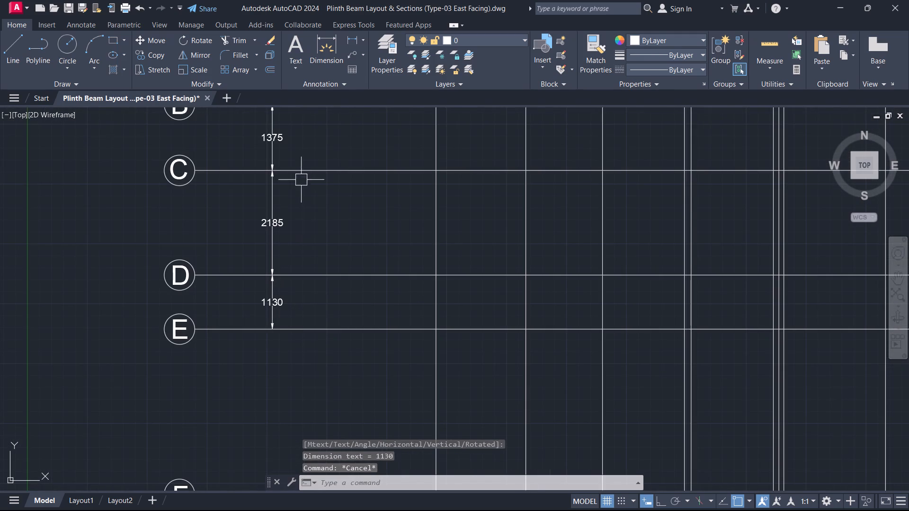
pyautogui.moveTo(270, 337); pyautogui.dragTo(288, 190, button='middle')
pyautogui.scroll(3, 288, 190)
pyautogui.press('space')
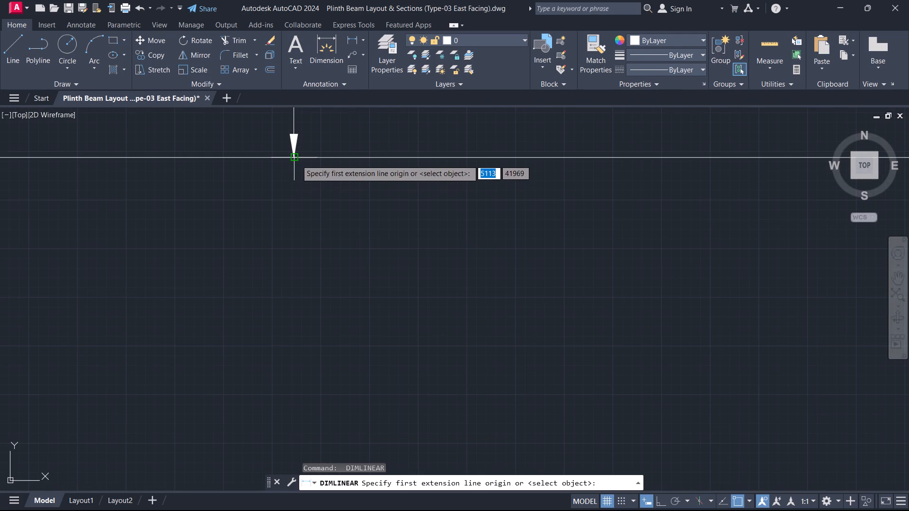
pyautogui.click(296, 159)
pyautogui.moveTo(284, 249); pyautogui.dragTo(338, 92, button='middle')
pyautogui.scroll(-4, 296, 176)
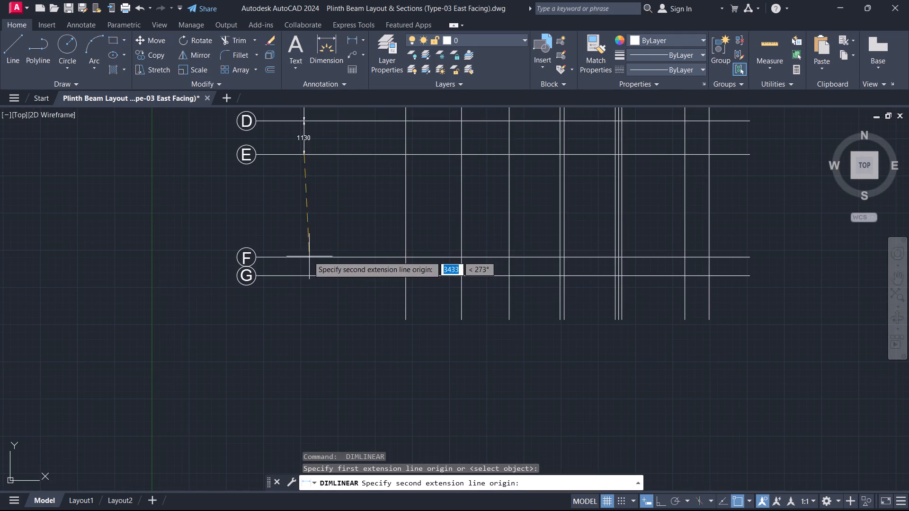
pyautogui.scroll(1, 298, 255)
pyautogui.click(307, 258)
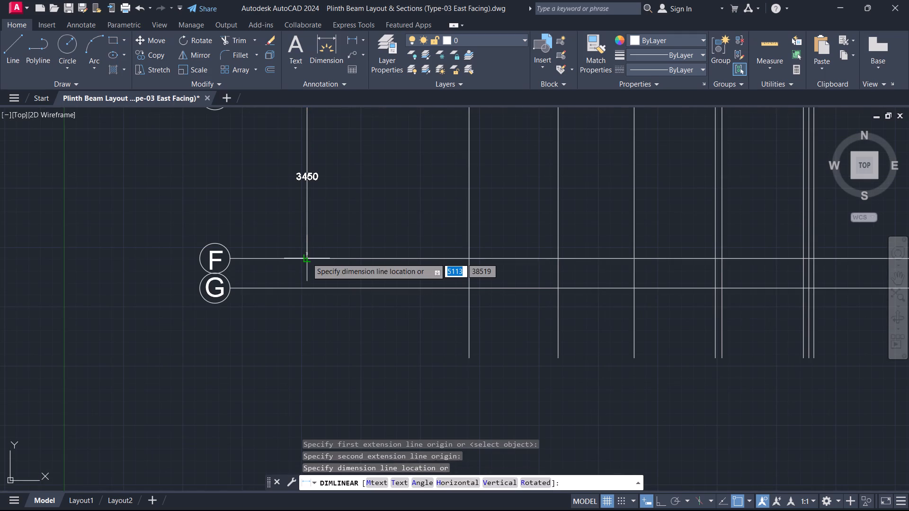
pyautogui.click(307, 258)
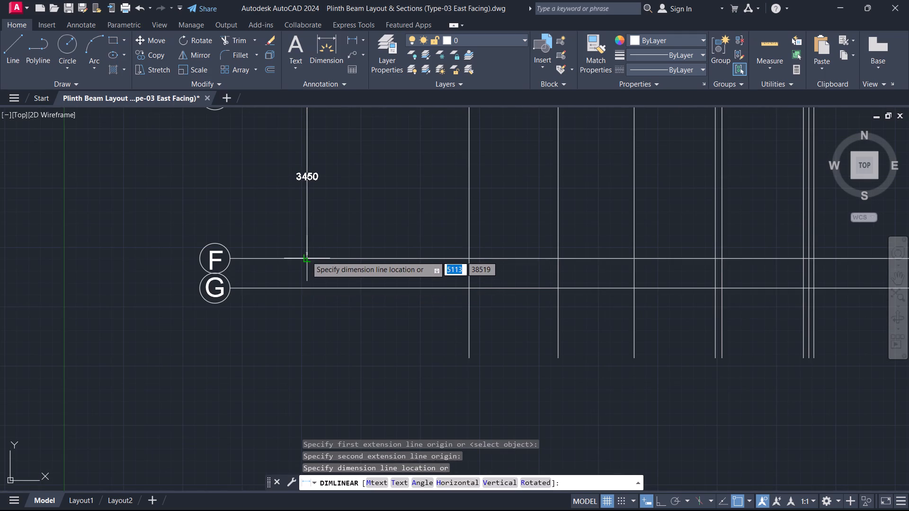
pyautogui.click(306, 256)
pyautogui.press('Escape')
# Add a linear dimension between grid lines F and G to complete the column across the lettered grid lines.
pyautogui.scroll(1, 308, 264)
pyautogui.moveTo(308, 264); pyautogui.dragTo(335, 172, button='middle')
pyautogui.press('space')
pyautogui.scroll(3, 335, 171)
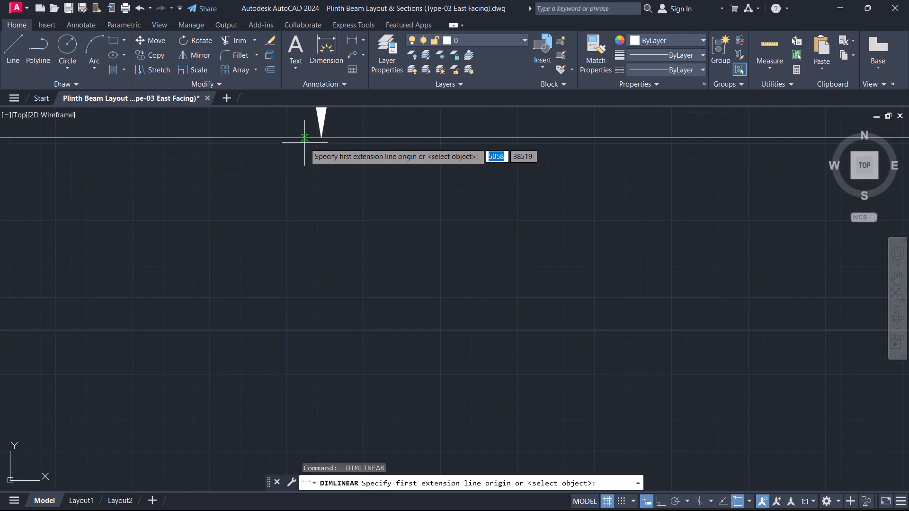
pyautogui.click(322, 137)
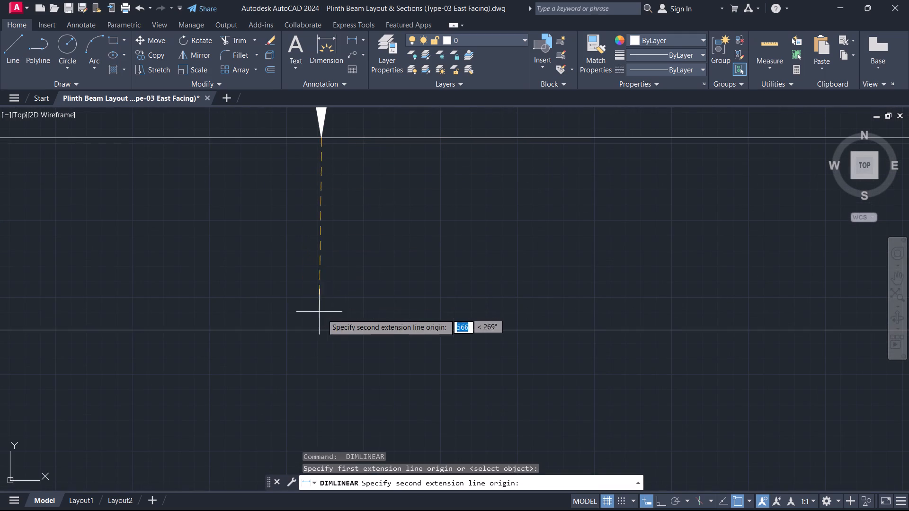
pyautogui.click(322, 332)
pyautogui.click(322, 332)
pyautogui.press('Escape')
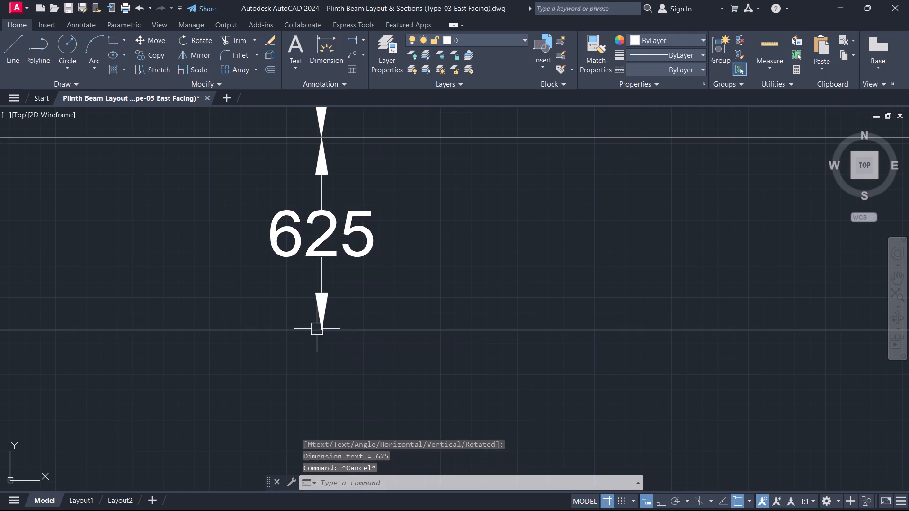
pyautogui.scroll(-5, 310, 323)
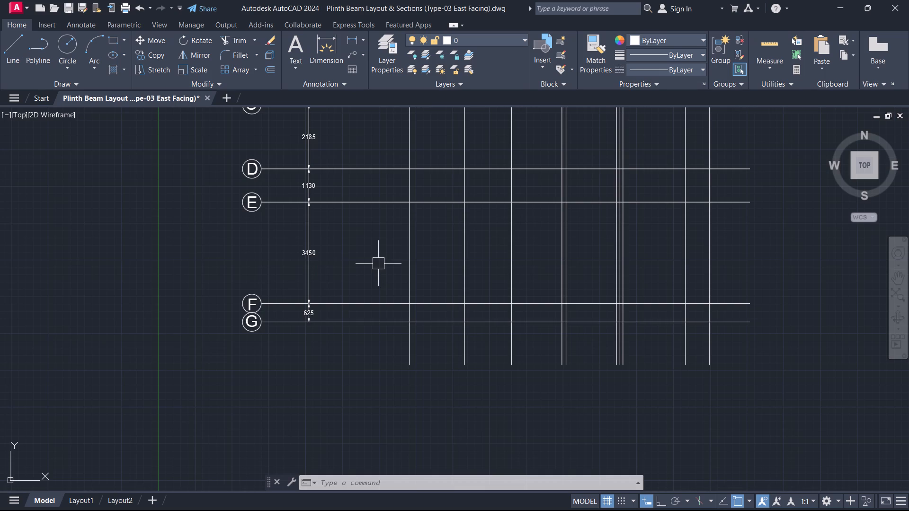
# Turn off the background grid display in the drawing area.
pyautogui.moveTo(369, 240); pyautogui.dragTo(371, 372, button='middle')
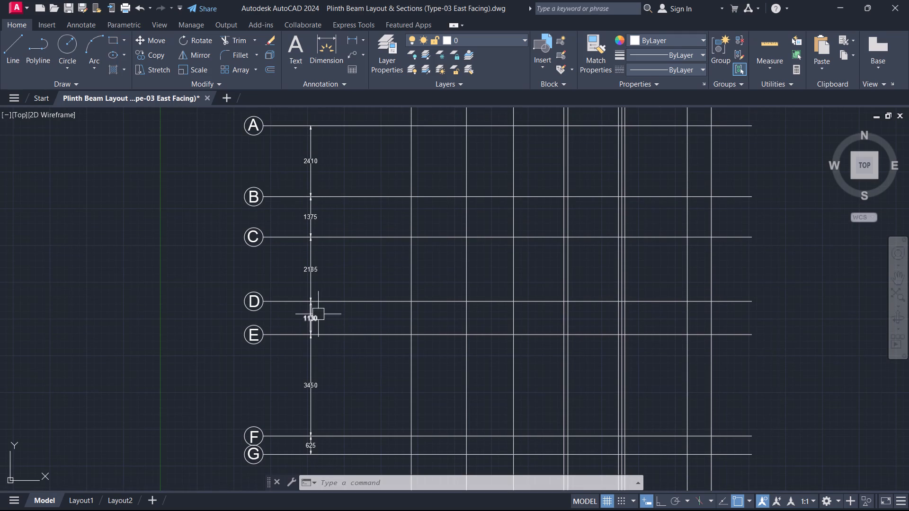
pyautogui.moveTo(318, 314); pyautogui.dragTo(285, 404, button='middle')
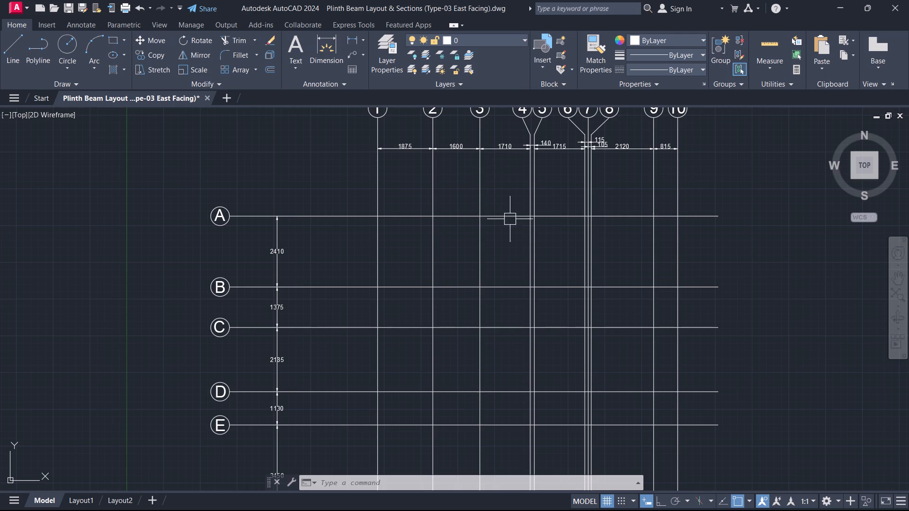
pyautogui.press('F7')
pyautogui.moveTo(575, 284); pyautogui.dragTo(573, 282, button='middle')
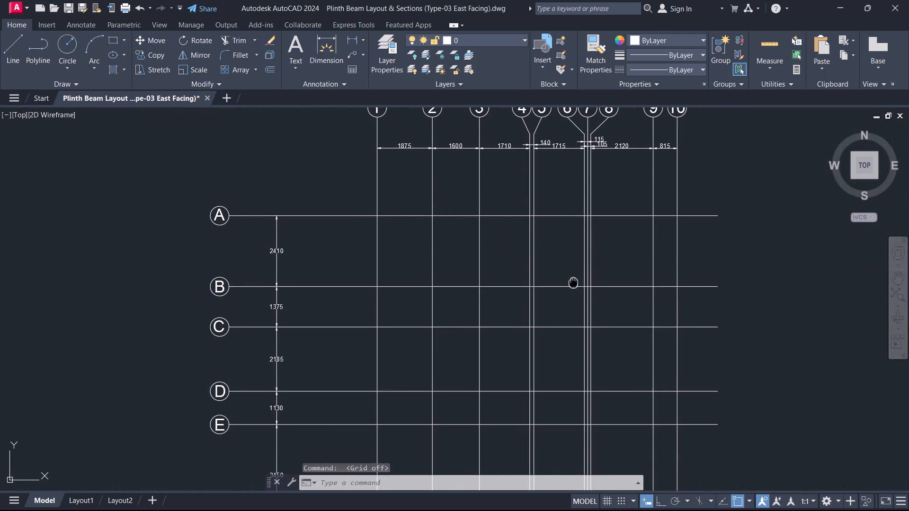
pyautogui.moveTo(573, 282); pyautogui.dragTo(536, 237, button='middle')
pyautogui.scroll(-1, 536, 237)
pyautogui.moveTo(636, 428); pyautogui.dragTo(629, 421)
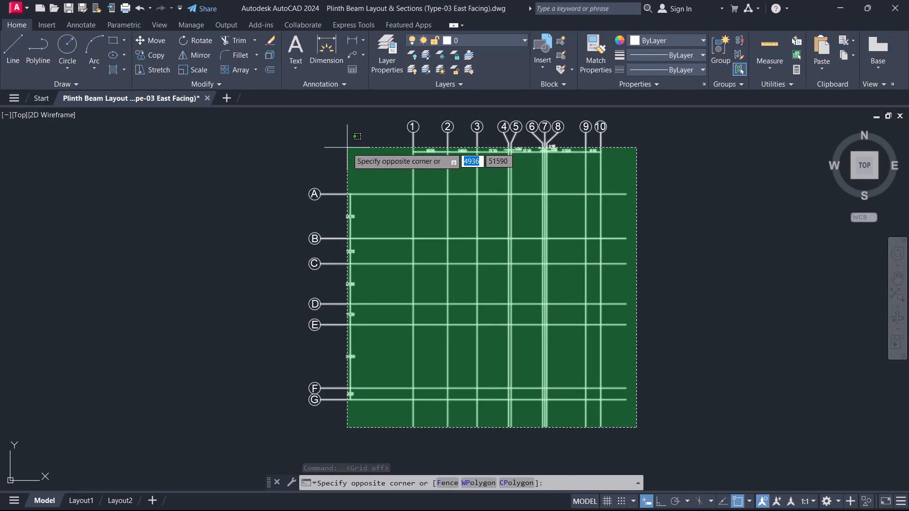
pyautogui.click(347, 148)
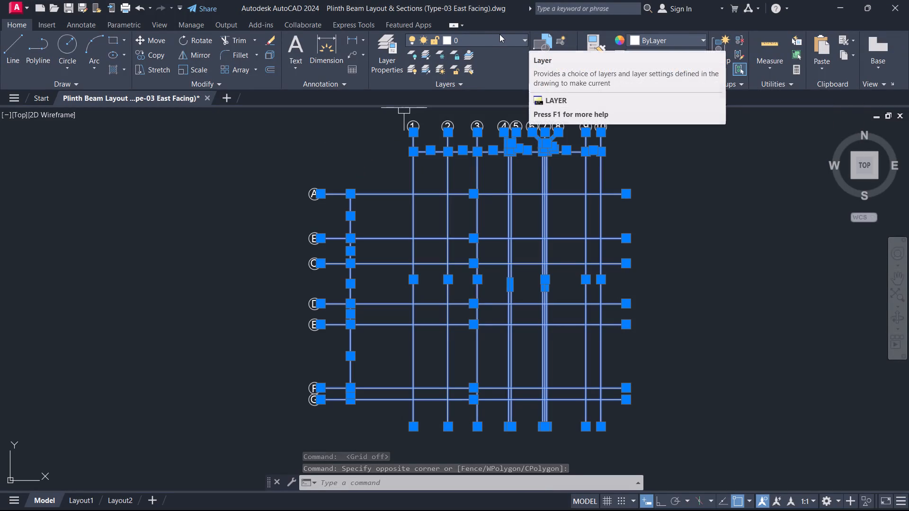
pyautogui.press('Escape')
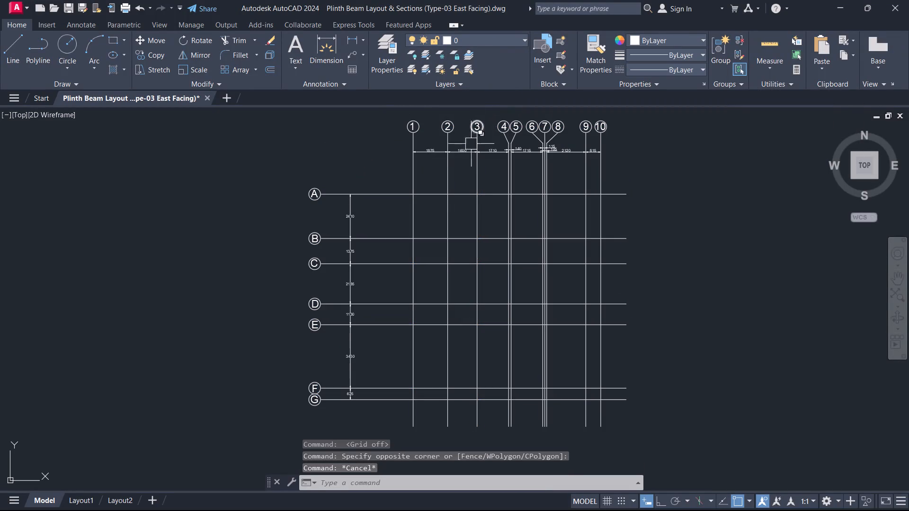
# Create a new layer named CENTER LINE in the layer properties manager.
pyautogui.write('LA')
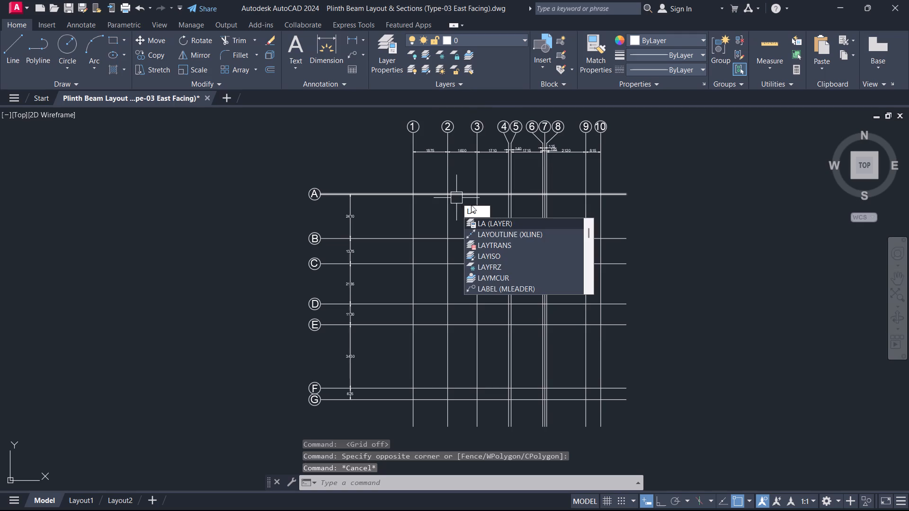
pyautogui.press('space')
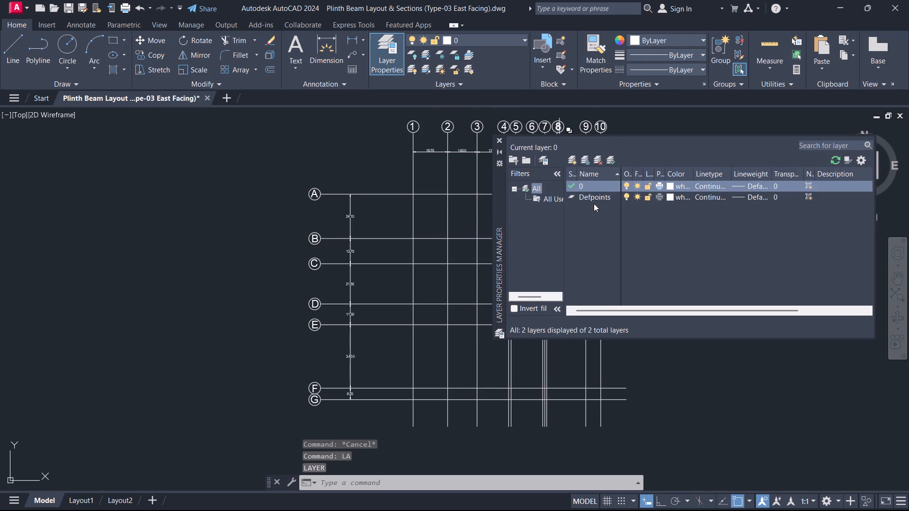
pyautogui.hotkey('alt', 'n')
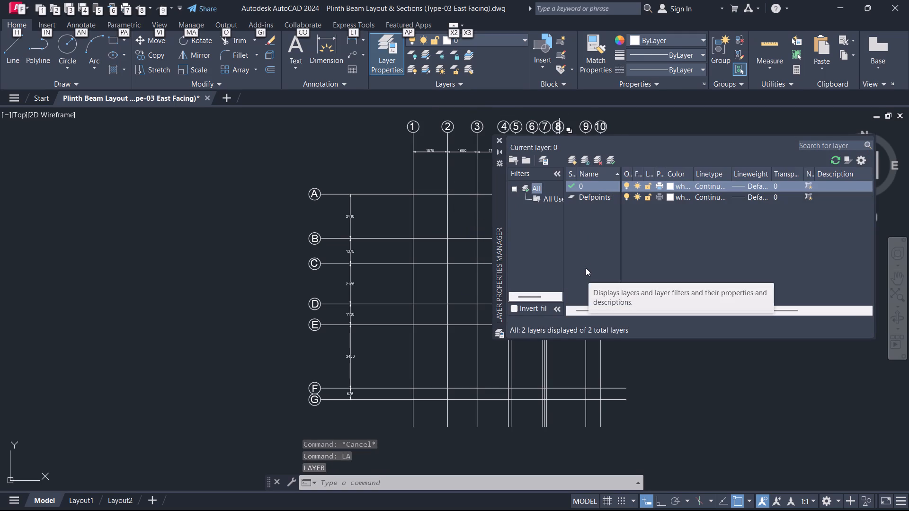
pyautogui.click(587, 268)
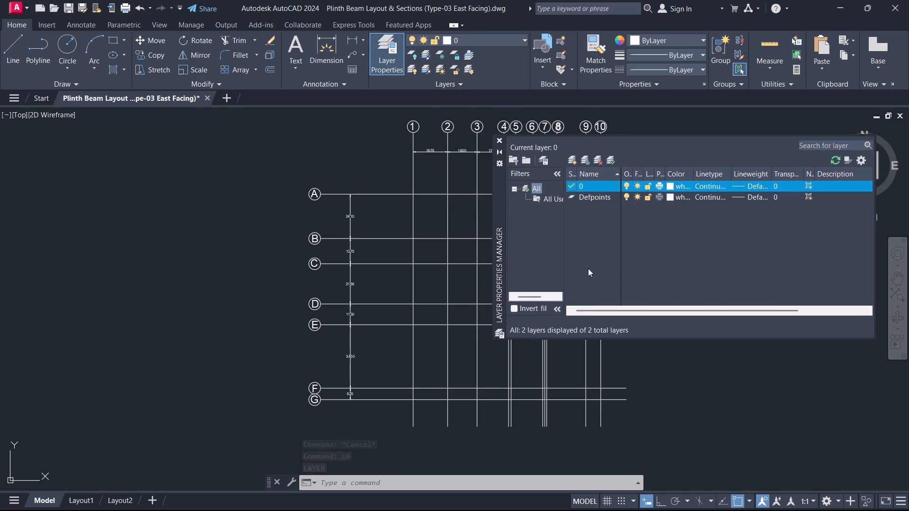
pyautogui.hotkey('alt', 'n')
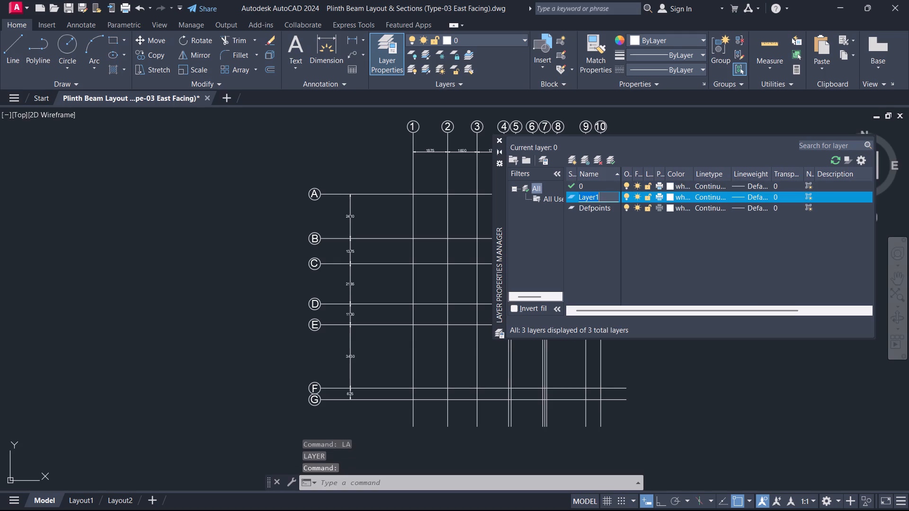
pyautogui.press('f')
pyautogui.press('BackSpace')
pyautogui.press('l')
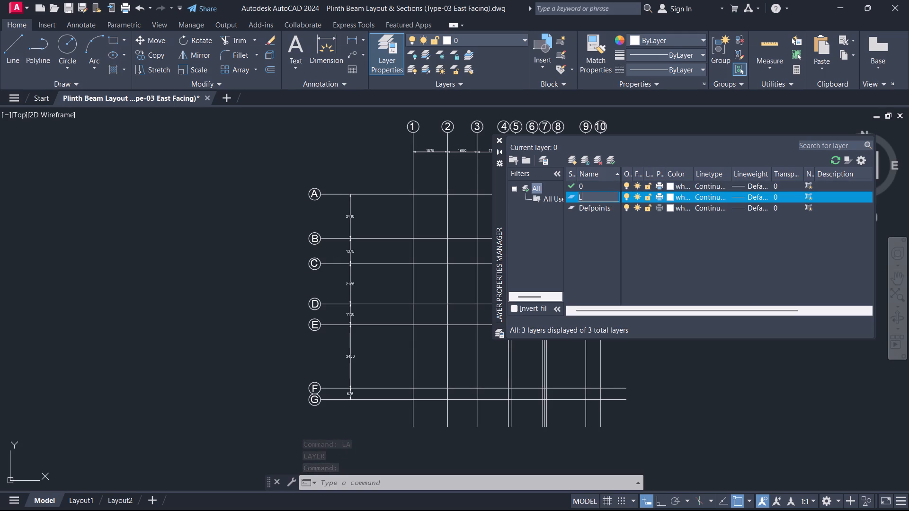
pyautogui.press('BackSpace')
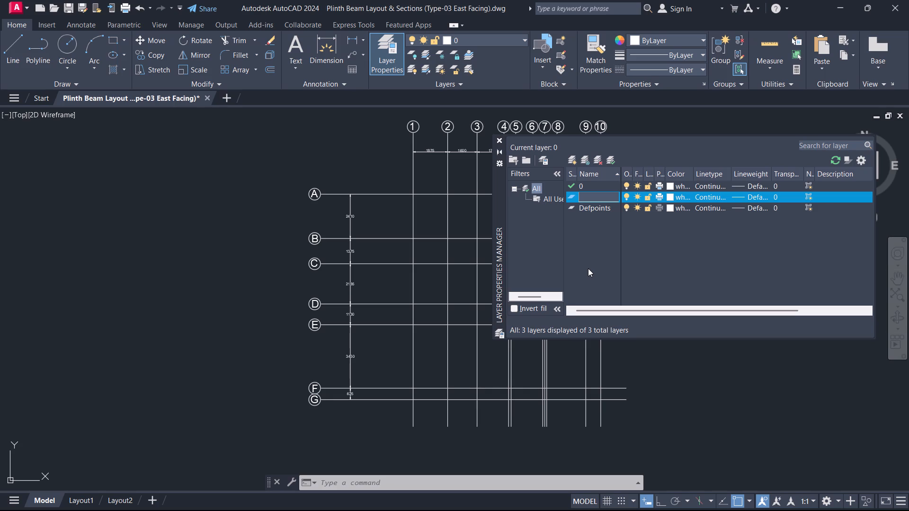
pyautogui.write('FLS')
pyautogui.press('BackSpace')
pyautogui.press('BackSpace')
pyautogui.press('BackSpace')
pyautogui.write('CENTER LINE')
pyautogui.click(616, 273)
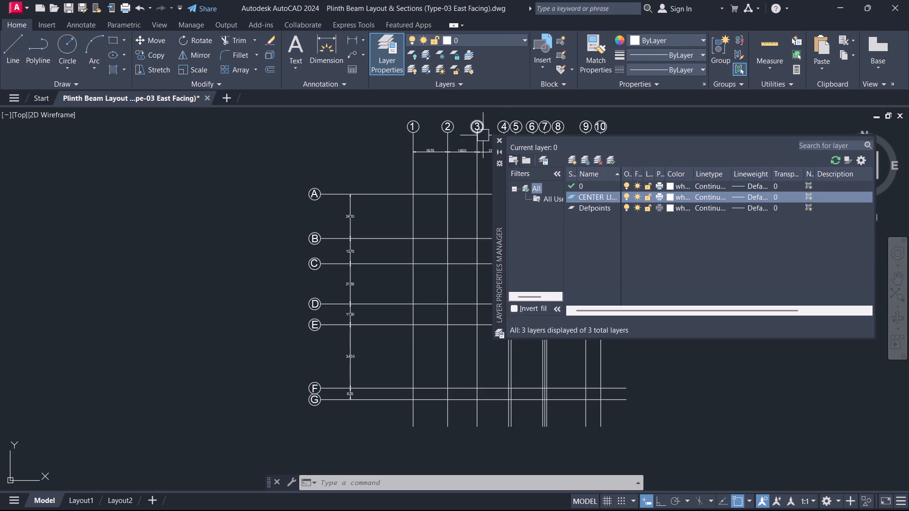
# Add another new layer after CENTER LINE and open its name for editing, clearing the default text.
pyautogui.click(607, 246)
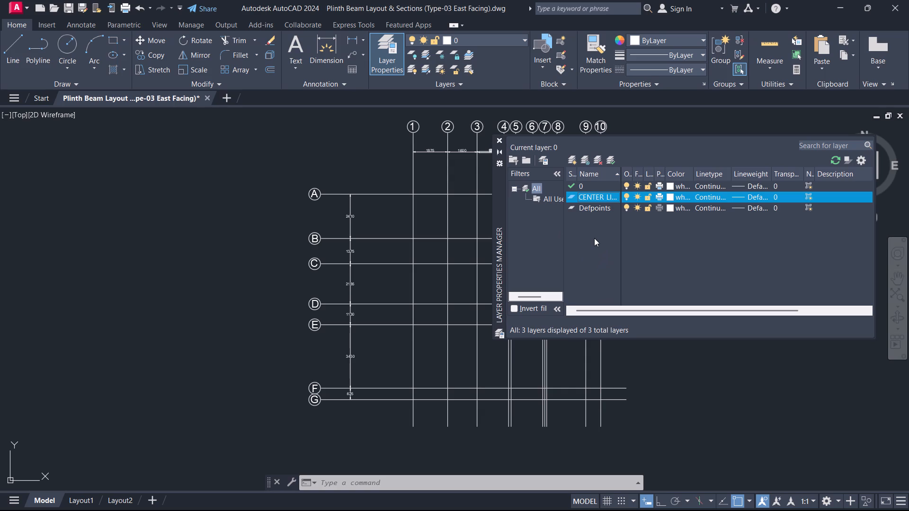
pyautogui.press('l')
pyautogui.hotkey('alt', 'n')
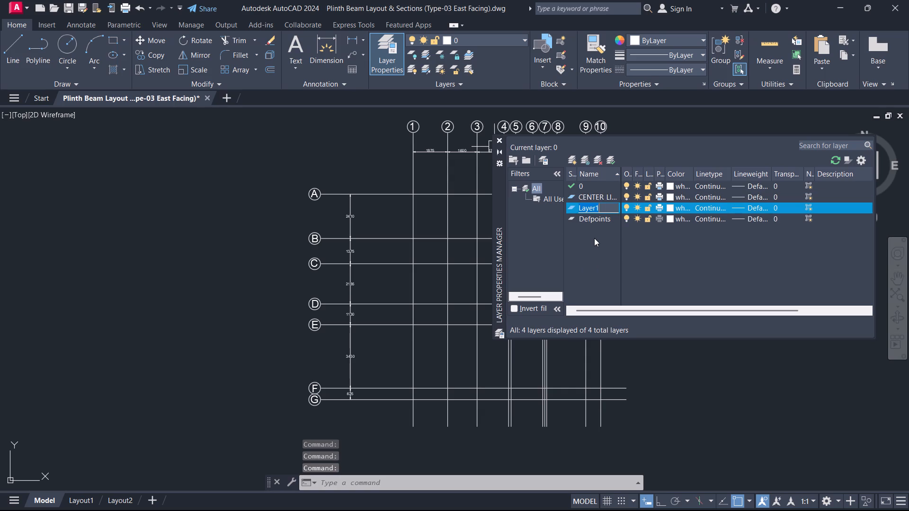
pyautogui.press('f')
pyautogui.press('BackSpace')
pyautogui.write('SAL')
pyautogui.press('BackSpace')
pyautogui.press('BackSpace')
pyautogui.press('BackSpace')
pyautogui.press('BackSpace')
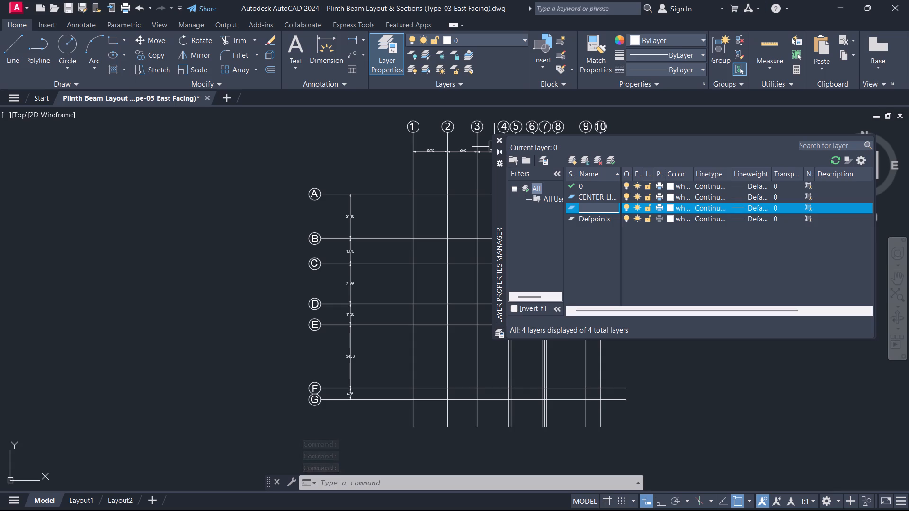
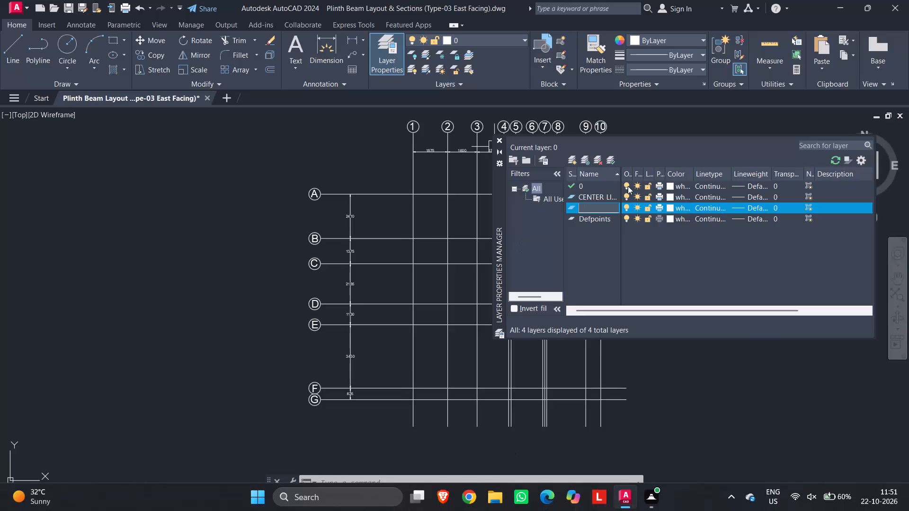
# Name the new layer PLINTH BEAM and close the layer properties manager.
pyautogui.write('PLINTH BEAM')
pyautogui.press('Return')
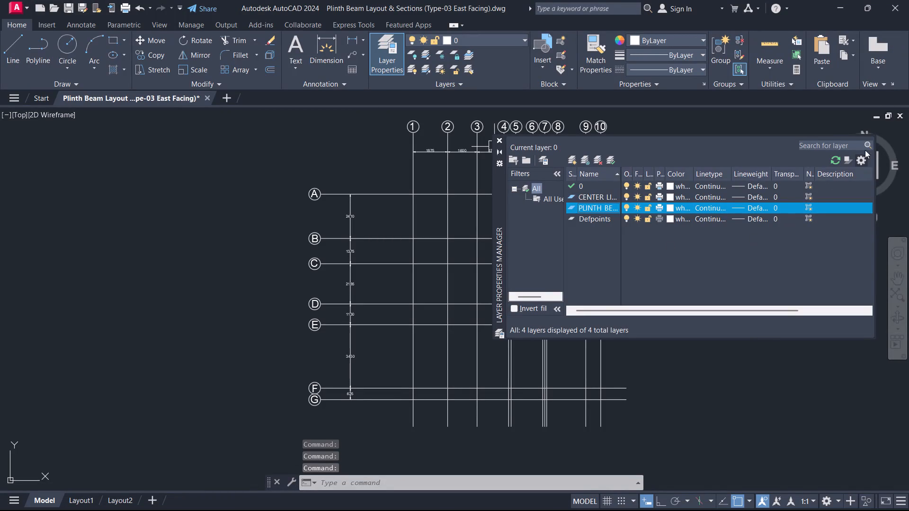
pyautogui.click(501, 136)
# Load the CENTER linetype from acadiso.lin into the drawing.
pyautogui.scroll(1, 423, 180)
pyautogui.scroll(-3, 633, 263)
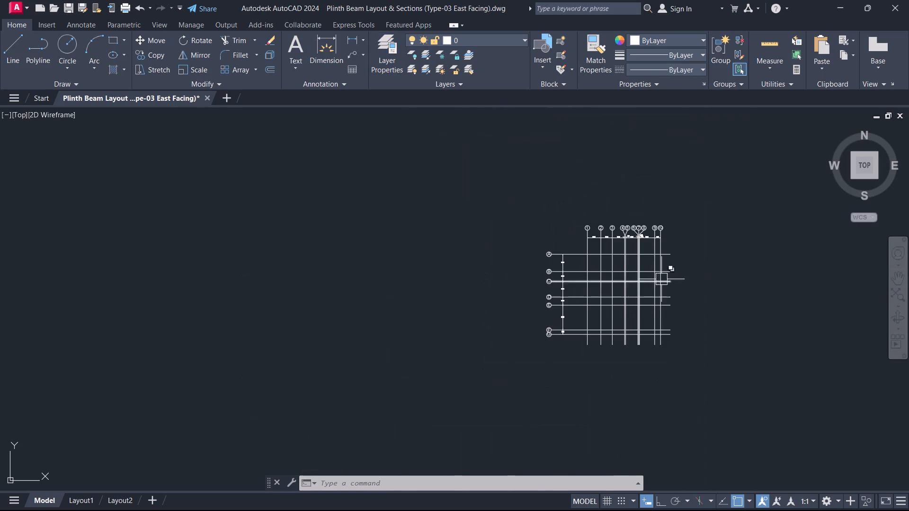
pyautogui.moveTo(701, 377); pyautogui.dragTo(696, 377)
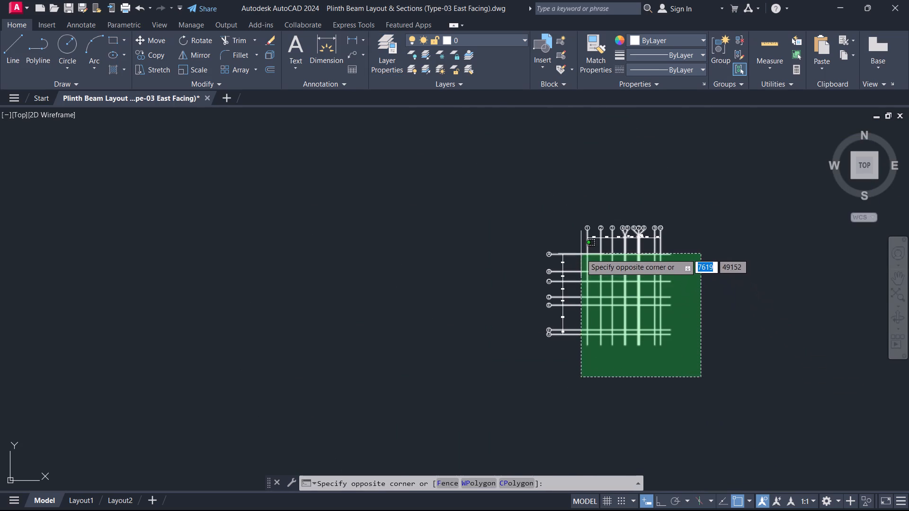
pyautogui.click(590, 251)
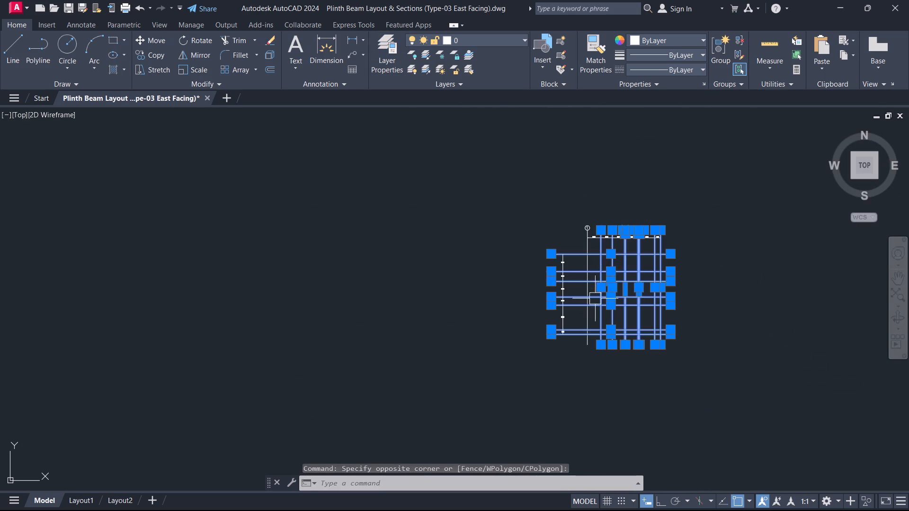
pyautogui.click(596, 355)
pyautogui.click(584, 339)
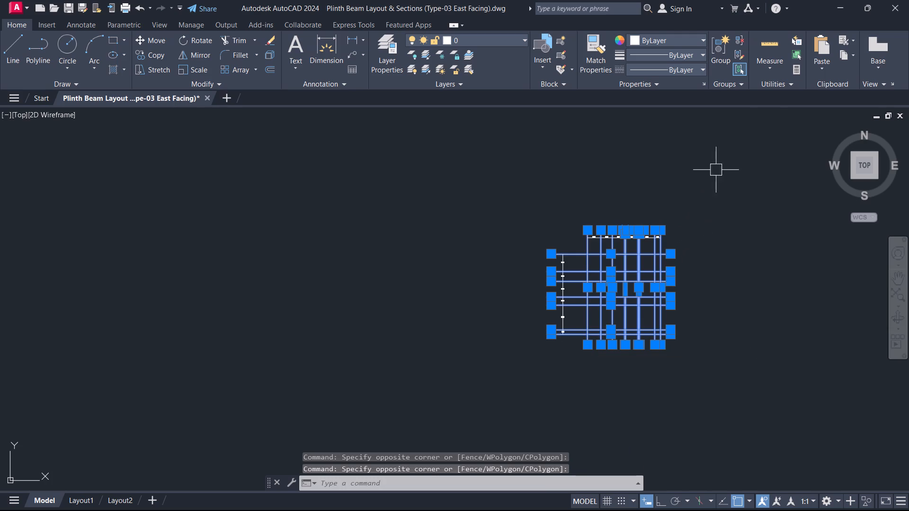
pyautogui.click(676, 70)
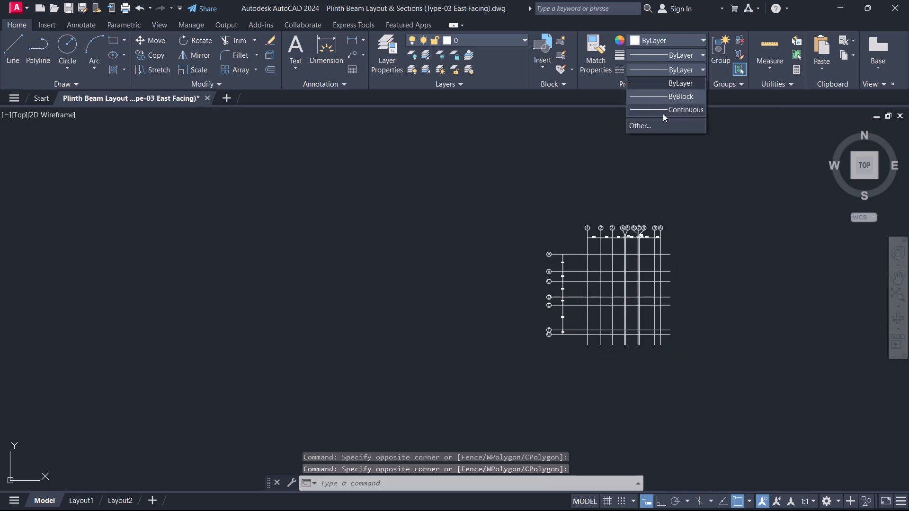
pyautogui.click(661, 124)
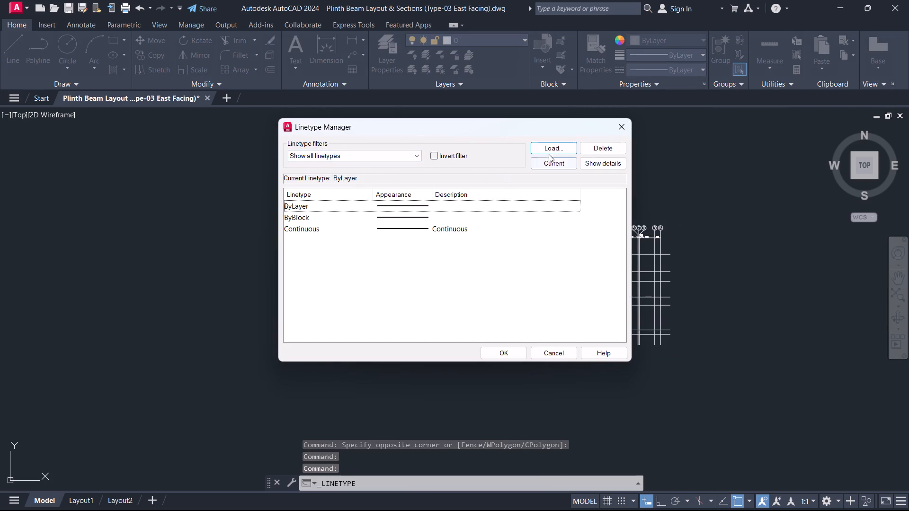
pyautogui.click(553, 153)
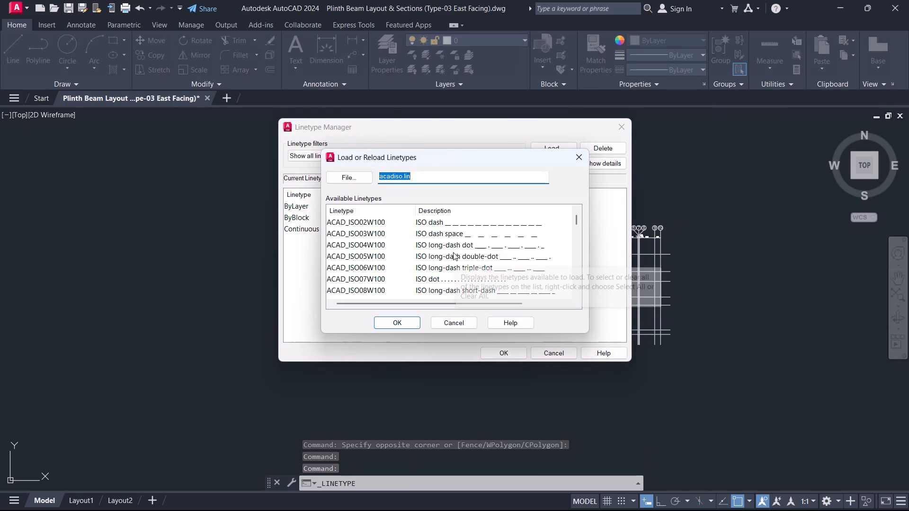
pyautogui.scroll(-1, 453, 252)
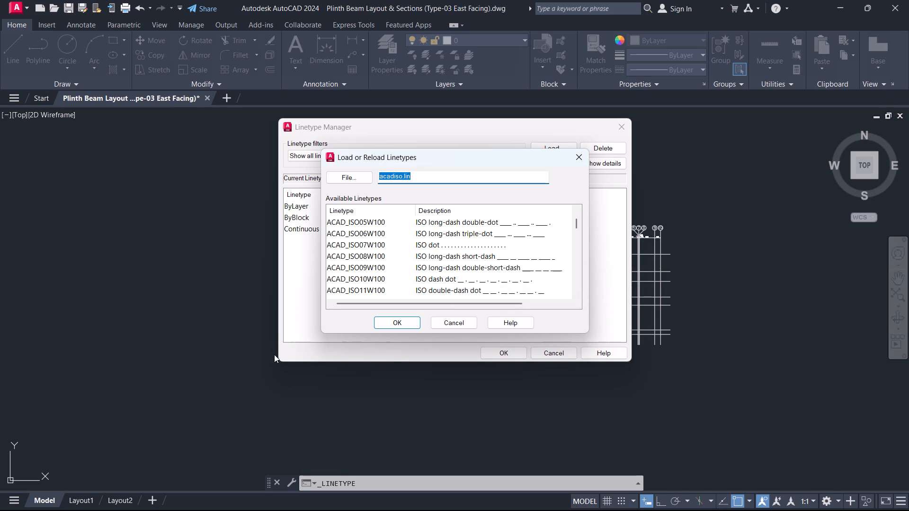
pyautogui.scroll(-5, 365, 279)
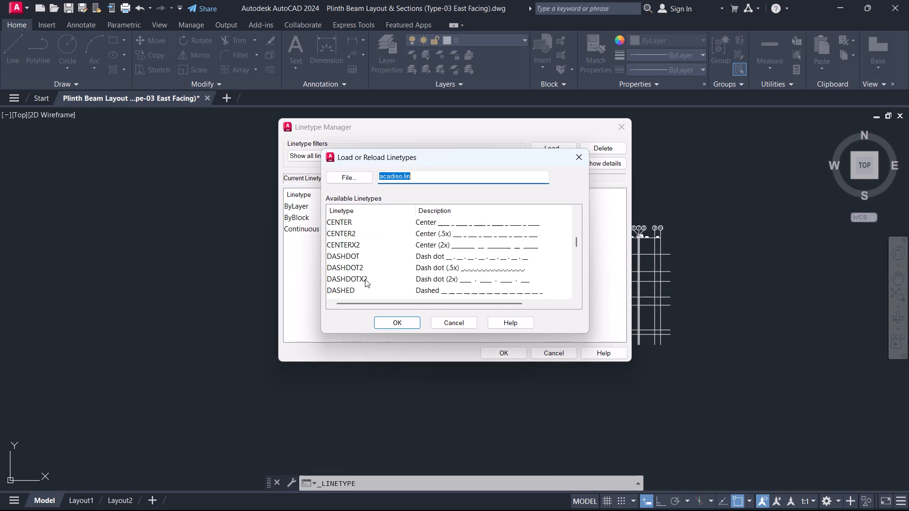
pyautogui.click(460, 224)
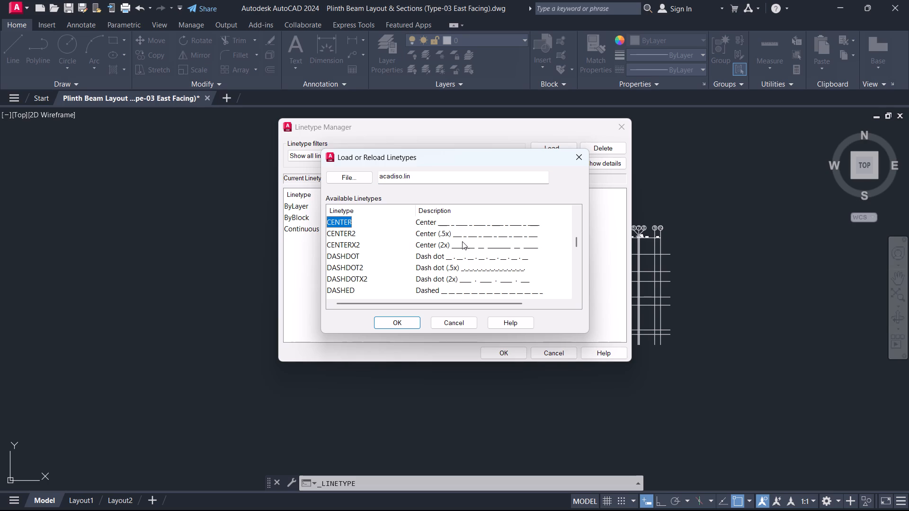
pyautogui.click(410, 329)
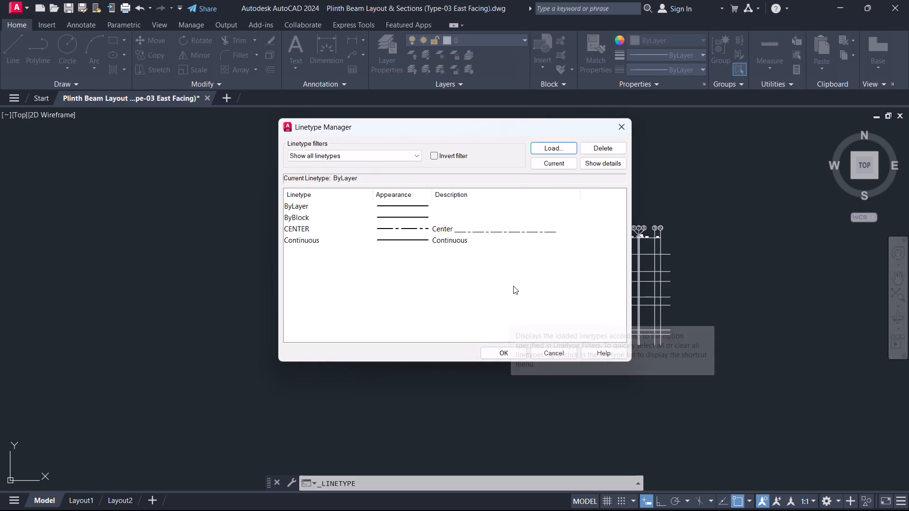
pyautogui.click(511, 356)
# Apply the CENTER linetype to all numbered and lettered grid lines, then clear the selection.
pyautogui.moveTo(760, 385); pyautogui.dragTo(740, 384)
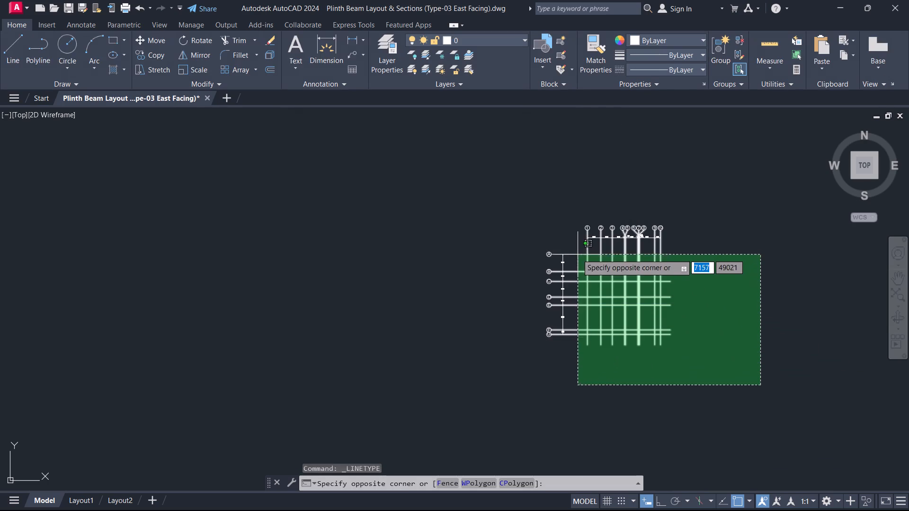
pyautogui.click(577, 250)
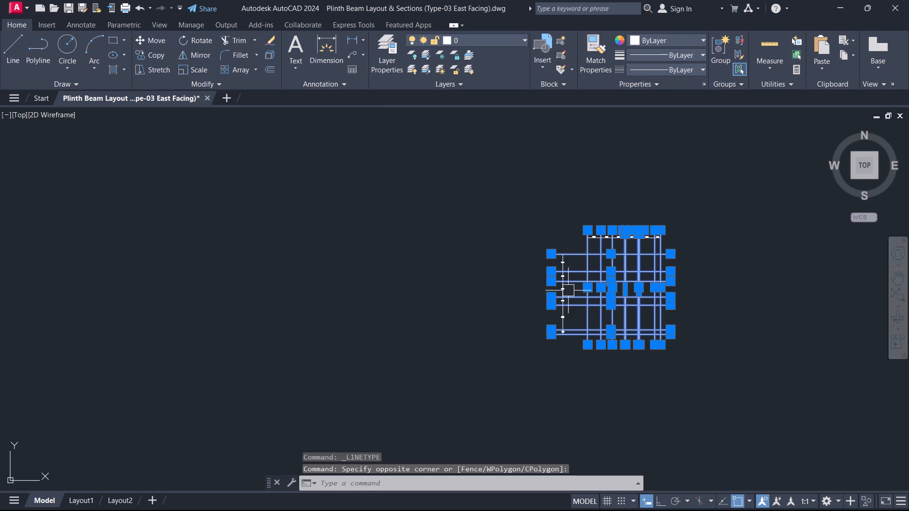
pyautogui.click(662, 72)
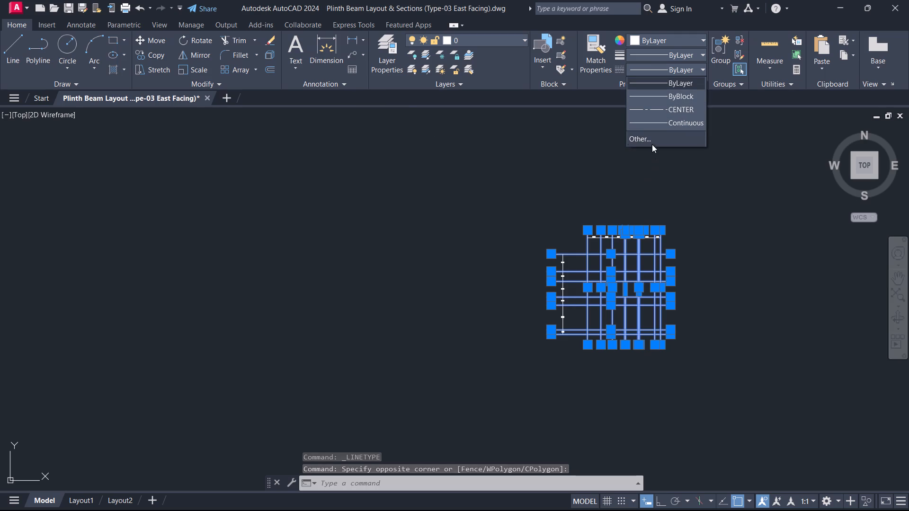
pyautogui.click(658, 111)
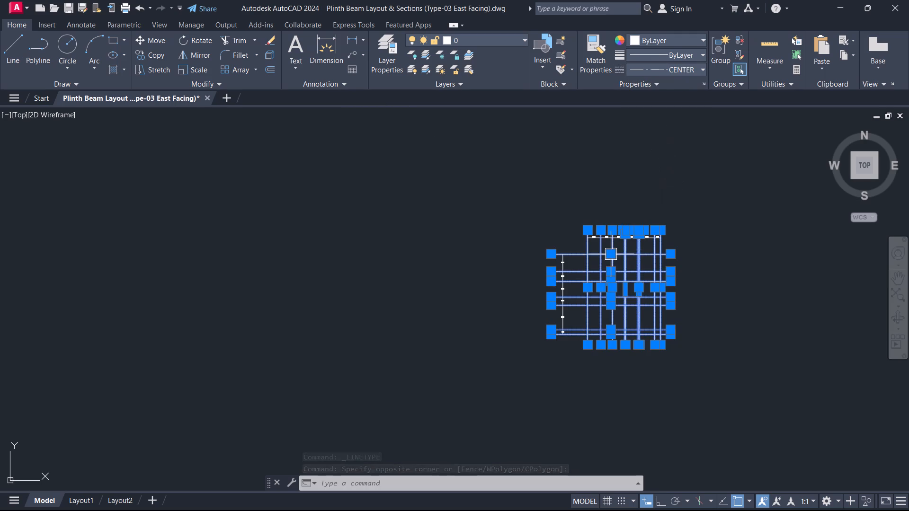
pyautogui.scroll(5, 580, 260)
pyautogui.scroll(5, 617, 278)
pyautogui.scroll(2, 688, 270)
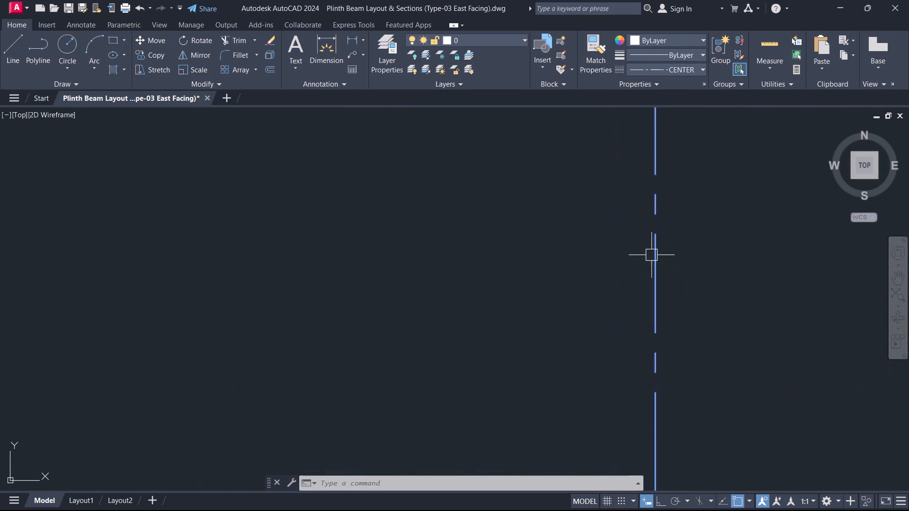
pyautogui.scroll(1, 647, 253)
pyautogui.moveTo(614, 242); pyautogui.dragTo(583, 243, button='middle')
pyautogui.scroll(-5, 585, 245)
pyautogui.scroll(-4, 640, 246)
pyautogui.press('Escape')
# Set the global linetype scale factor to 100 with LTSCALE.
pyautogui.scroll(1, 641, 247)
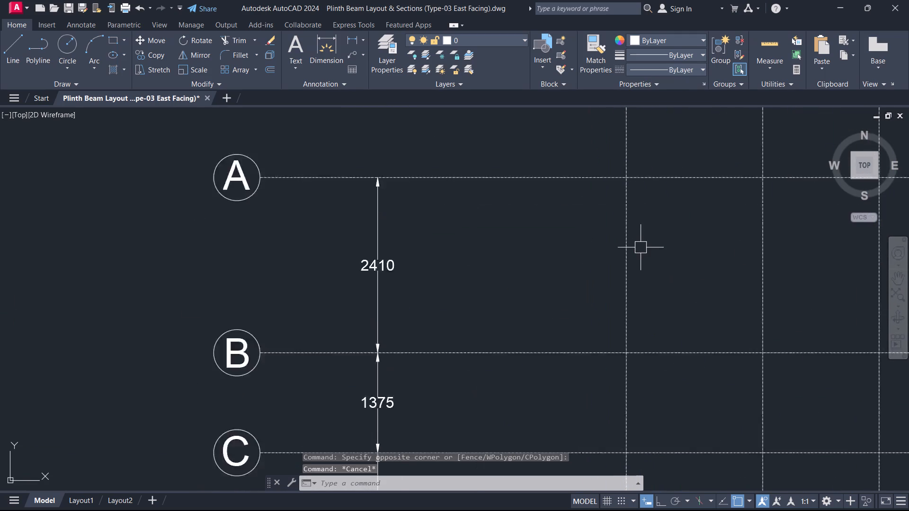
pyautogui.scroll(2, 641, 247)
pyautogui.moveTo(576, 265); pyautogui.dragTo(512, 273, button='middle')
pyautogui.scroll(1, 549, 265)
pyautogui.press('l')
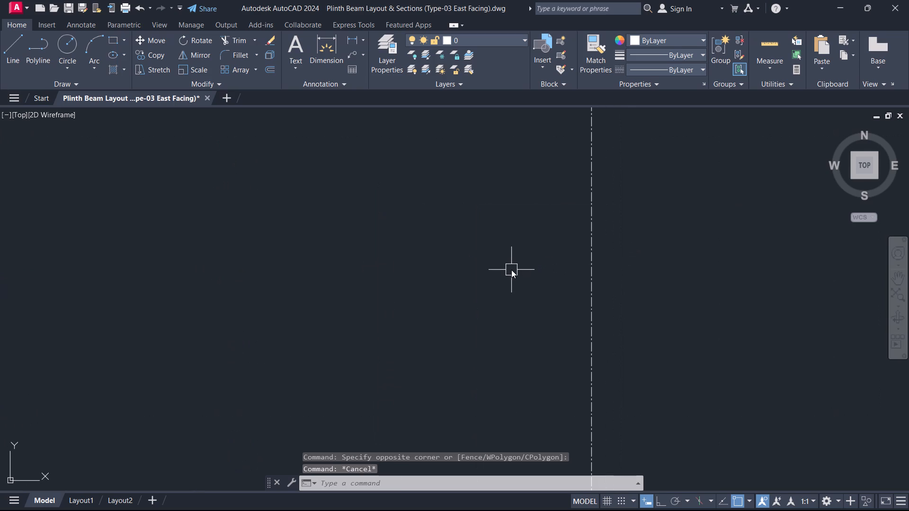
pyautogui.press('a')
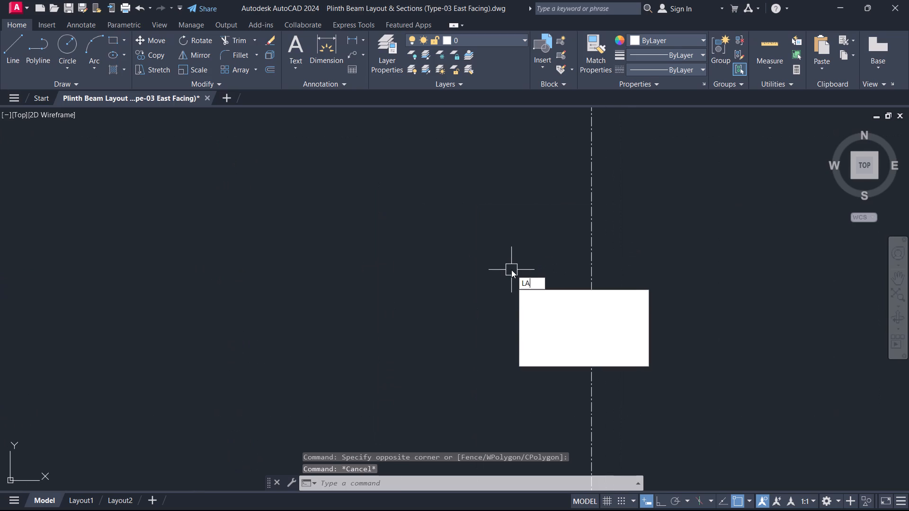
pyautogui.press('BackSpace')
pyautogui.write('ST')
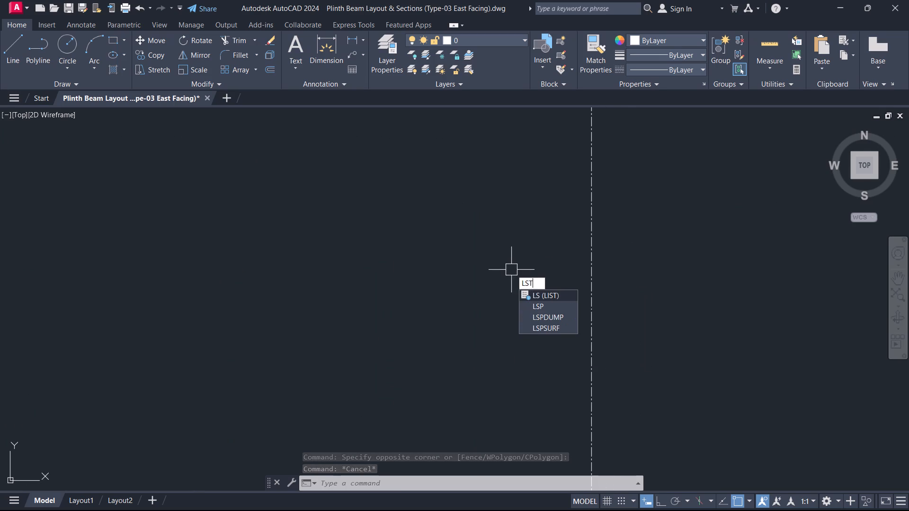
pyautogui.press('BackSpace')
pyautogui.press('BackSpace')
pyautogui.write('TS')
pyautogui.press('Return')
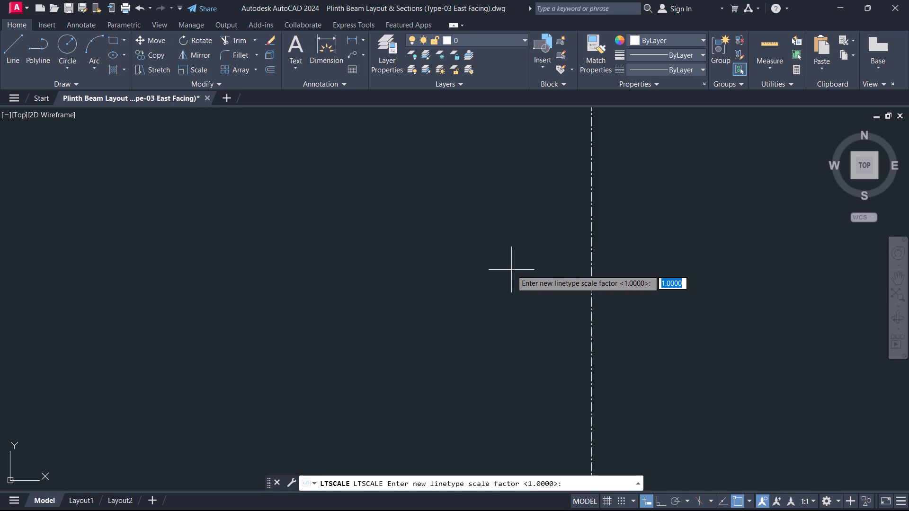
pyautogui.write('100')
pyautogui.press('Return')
# Set the global linetype scale factor to 50.
pyautogui.scroll(-5, 569, 222)
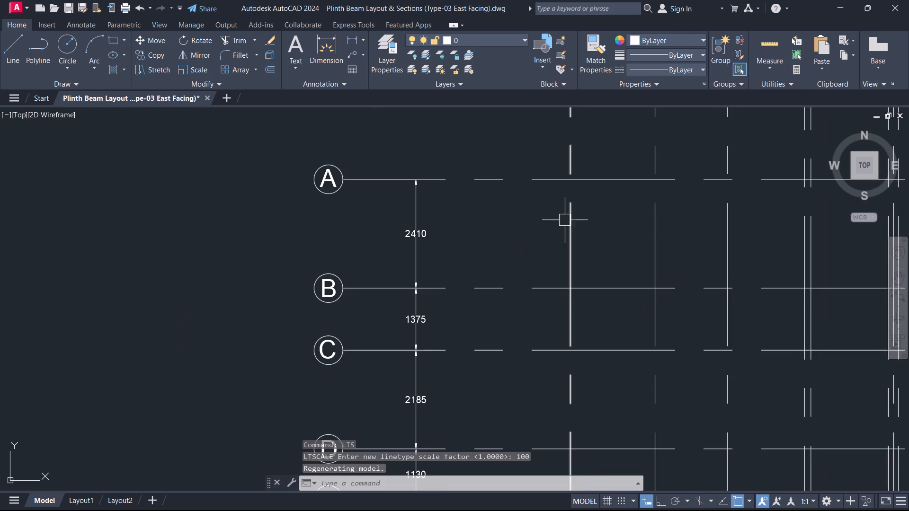
pyautogui.scroll(-3, 610, 318)
pyautogui.moveTo(652, 324); pyautogui.dragTo(569, 280, button='middle')
pyautogui.scroll(3, 586, 283)
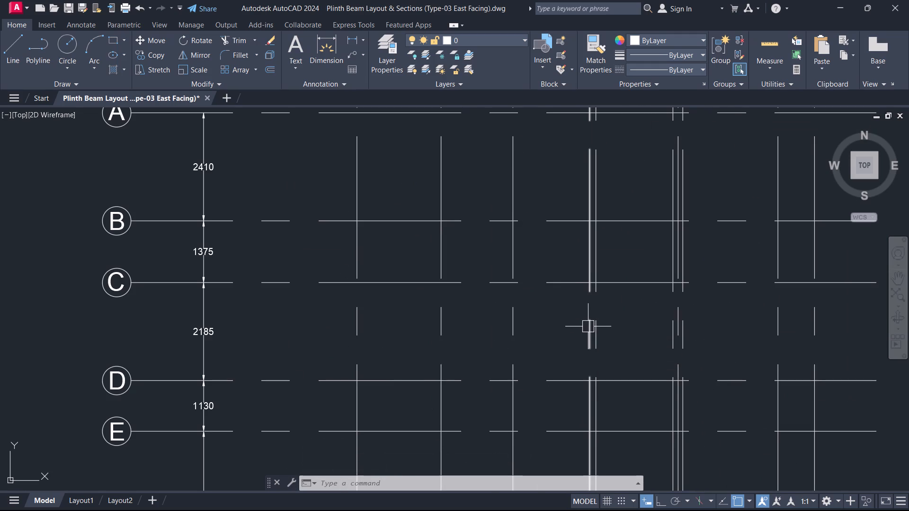
pyautogui.scroll(-4, 588, 326)
pyautogui.scroll(4, 588, 326)
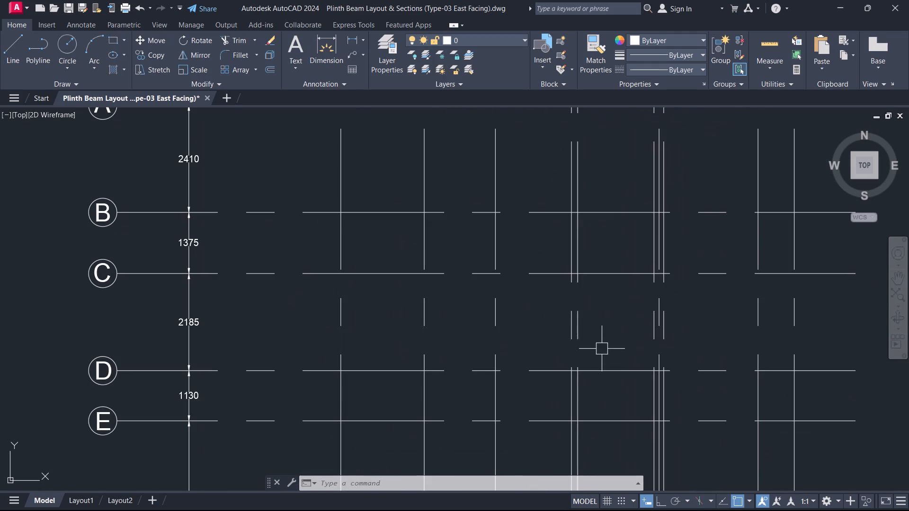
pyautogui.scroll(1, 649, 342)
pyautogui.moveTo(641, 335); pyautogui.dragTo(593, 316, button='middle')
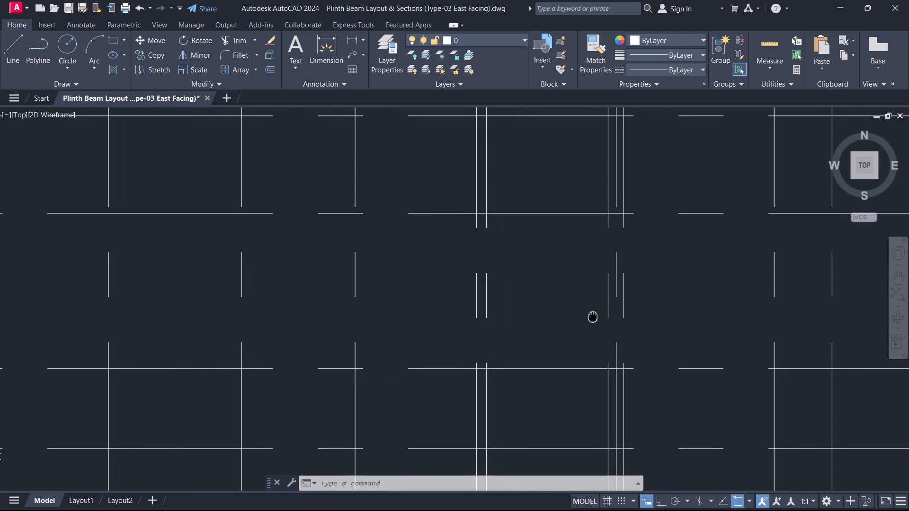
pyautogui.scroll(-2, 585, 320)
pyautogui.press('space')
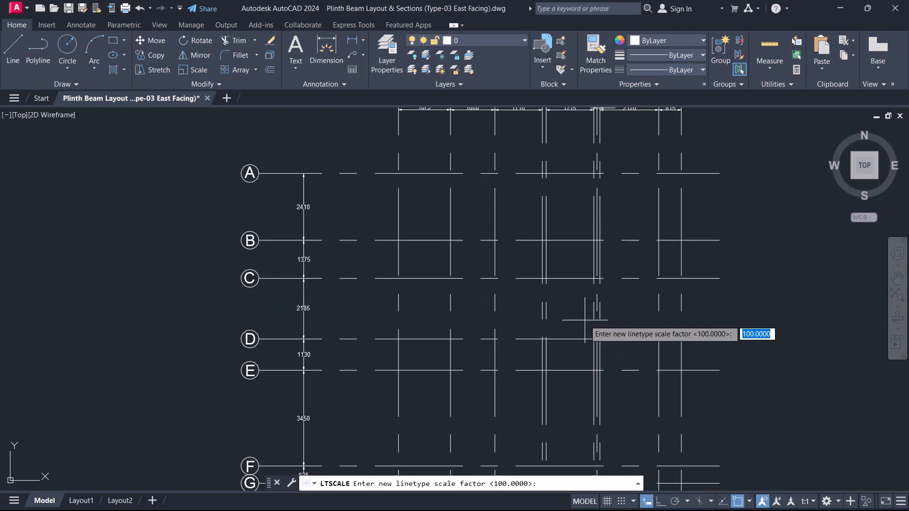
pyautogui.write('50')
pyautogui.press('Return')
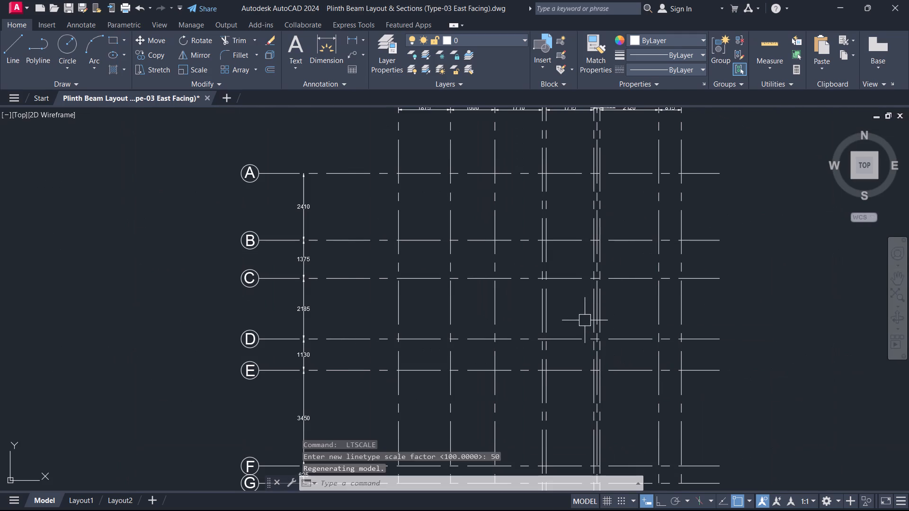
pyautogui.press('Escape')
# Examine the dash pattern across the grid, including the bent grid lines at bubbles 4, 5, 6 and 8.
pyautogui.scroll(1, 403, 382)
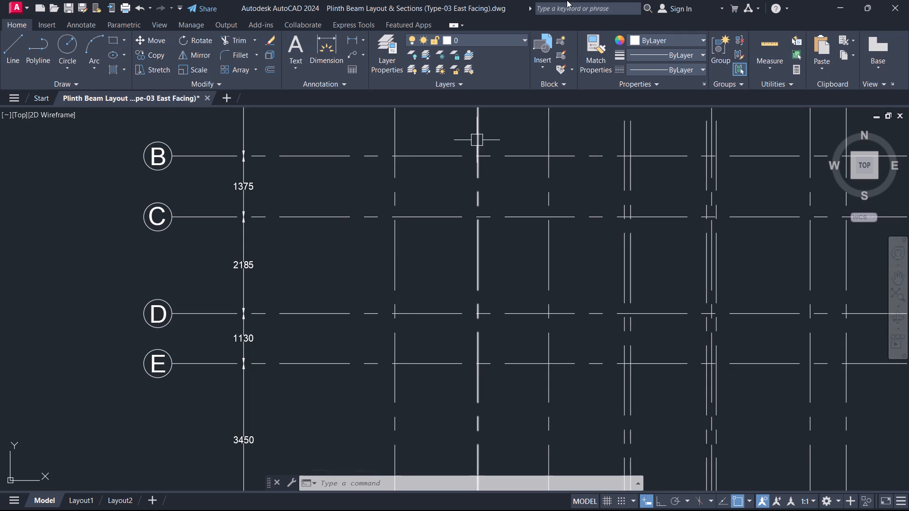
pyautogui.scroll(-2, 483, 210)
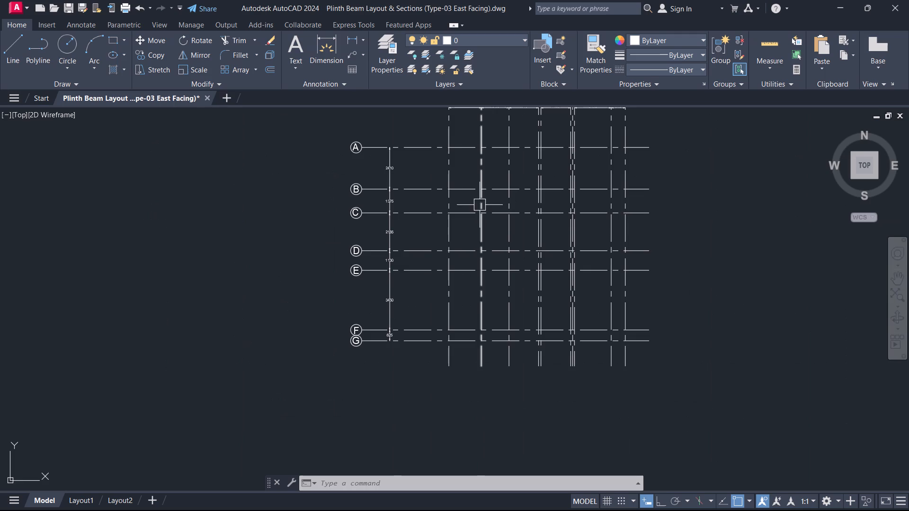
pyautogui.moveTo(461, 165); pyautogui.dragTo(458, 252, button='middle')
pyautogui.scroll(2, 477, 194)
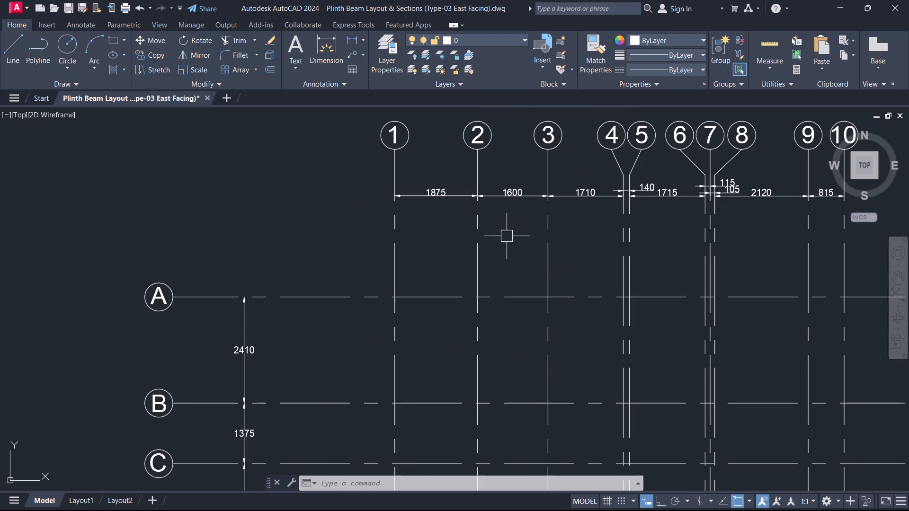
pyautogui.scroll(1, 704, 184)
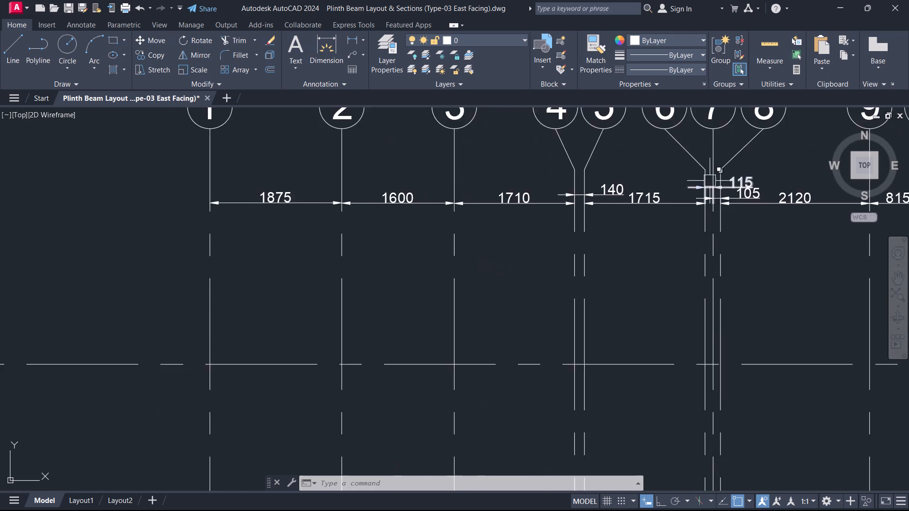
pyautogui.scroll(1, 710, 181)
pyautogui.click(729, 152)
pyautogui.click(696, 155)
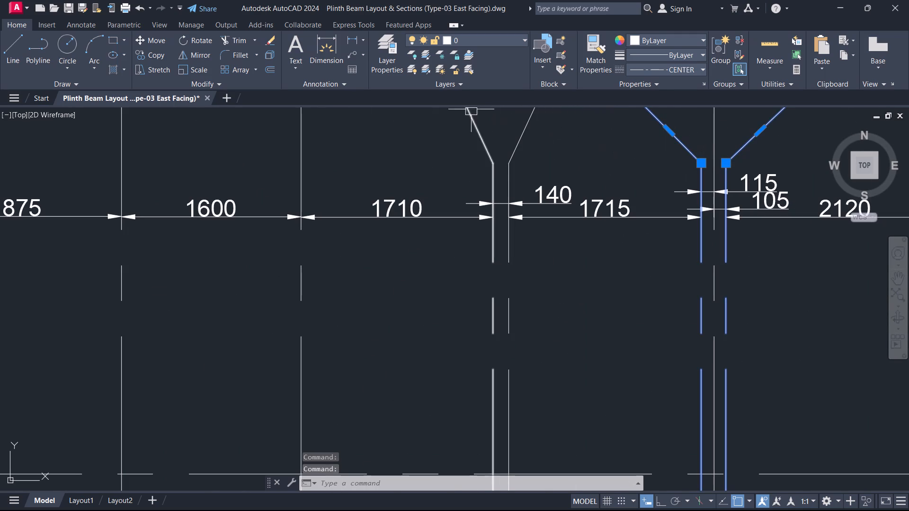
pyautogui.click(489, 144)
pyautogui.click(511, 151)
pyautogui.press('Escape')
pyautogui.scroll(-5, 515, 194)
pyautogui.moveTo(492, 263); pyautogui.dragTo(487, 255, button='middle')
pyautogui.scroll(1, 492, 263)
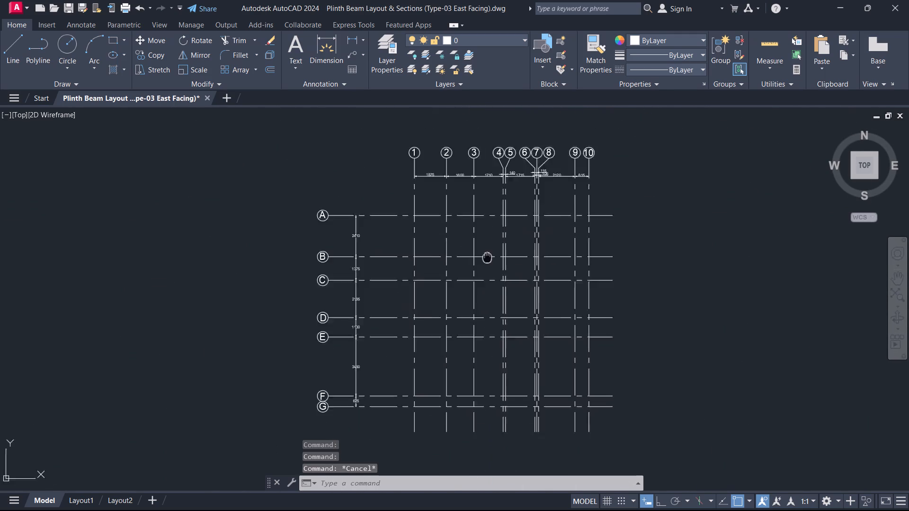
pyautogui.moveTo(487, 255); pyautogui.dragTo(511, 167, button='middle')
pyautogui.scroll(1, 451, 136)
pyautogui.moveTo(456, 155); pyautogui.dragTo(458, 206, button='middle')
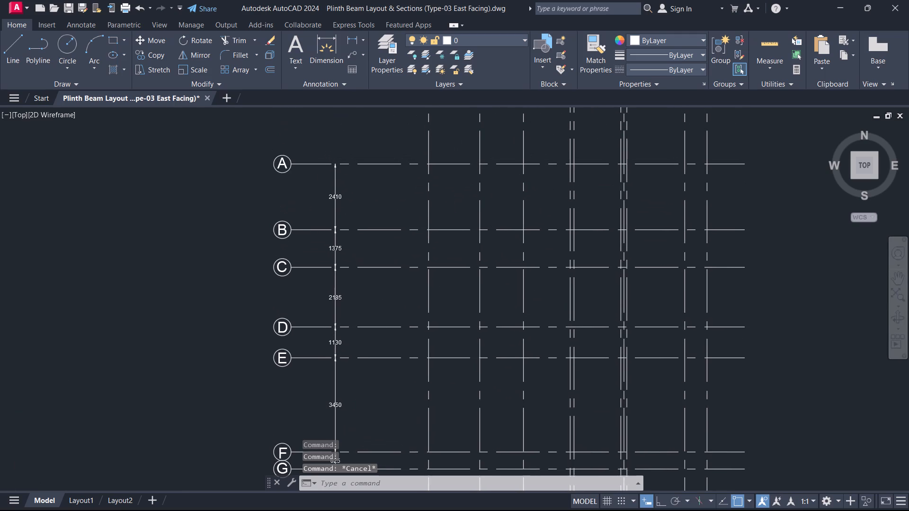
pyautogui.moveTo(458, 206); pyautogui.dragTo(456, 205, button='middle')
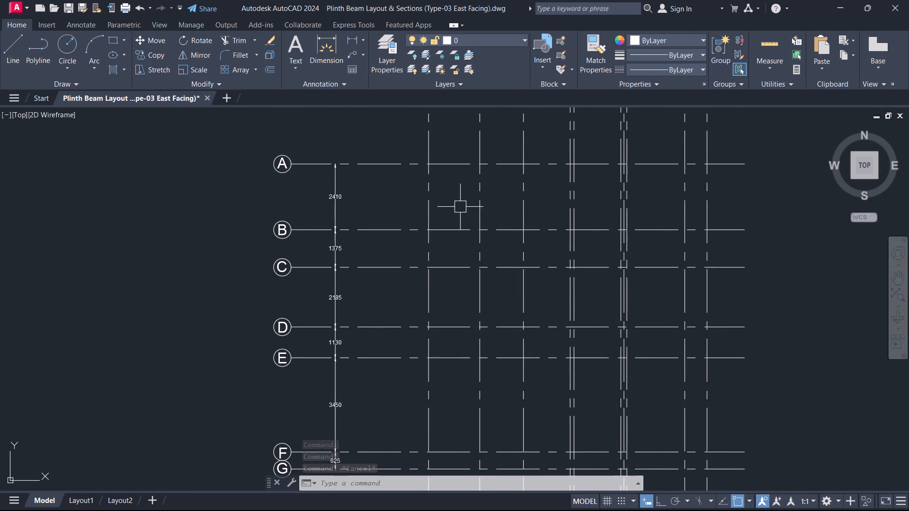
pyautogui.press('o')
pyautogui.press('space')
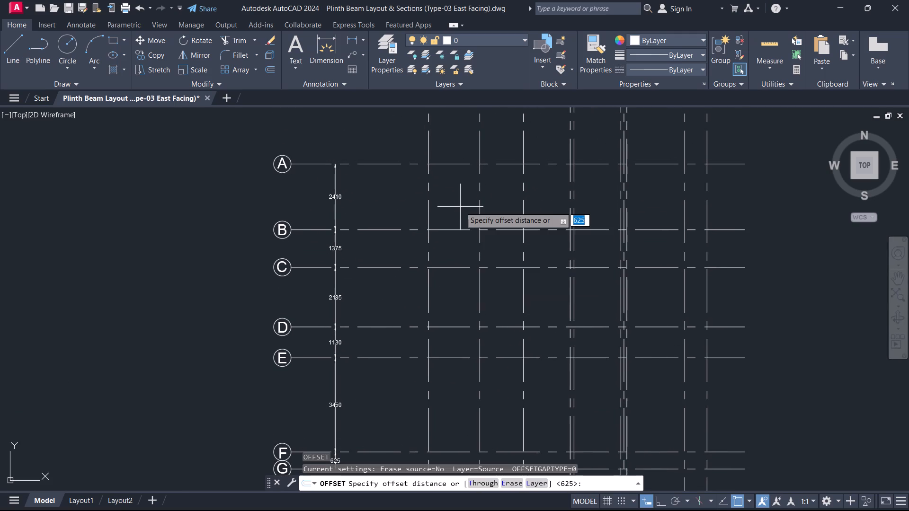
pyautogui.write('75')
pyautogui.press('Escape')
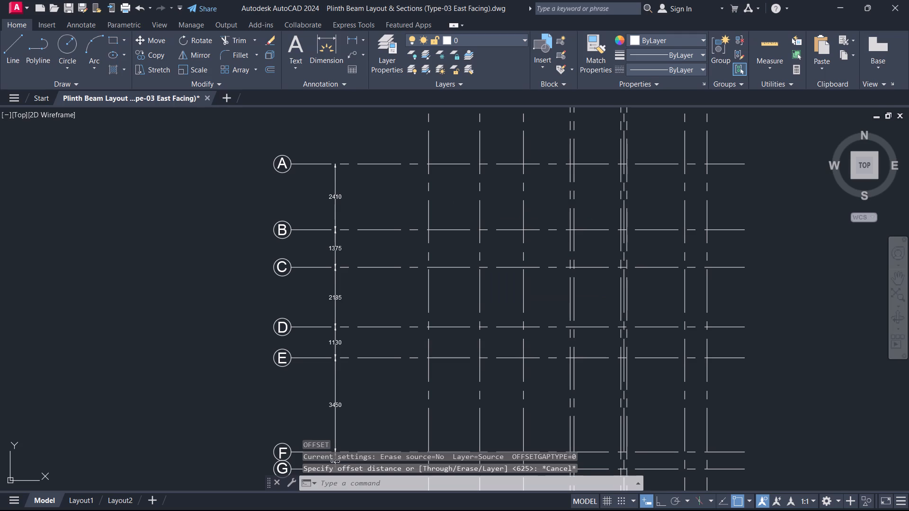
# Offset the first vertical grid line and grid line A outward by 75 to form the outer plinth beam edges.
pyautogui.write('O 75')
pyautogui.press('Return')
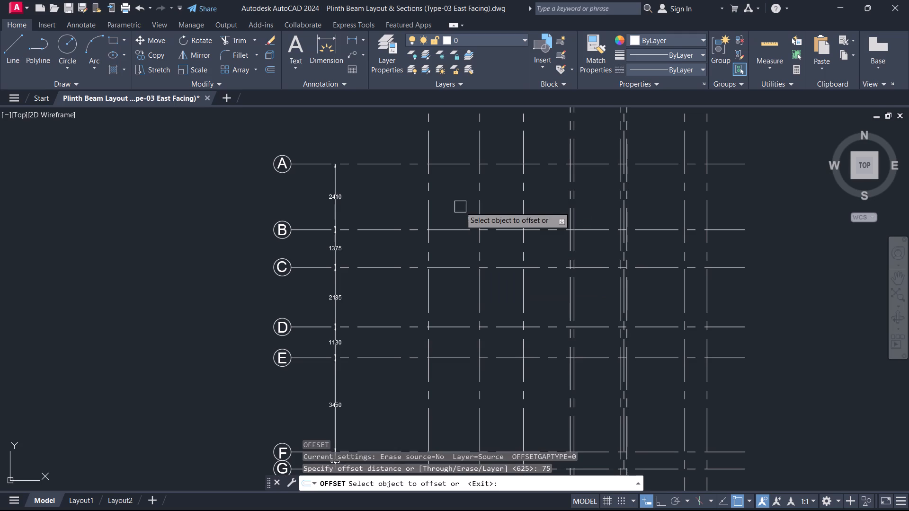
pyautogui.click(425, 211)
pyautogui.click(399, 205)
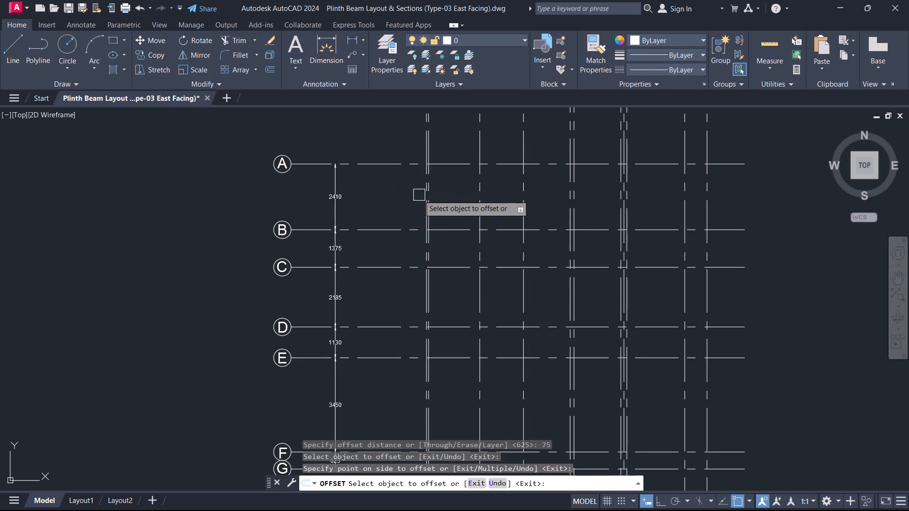
pyautogui.click(443, 166)
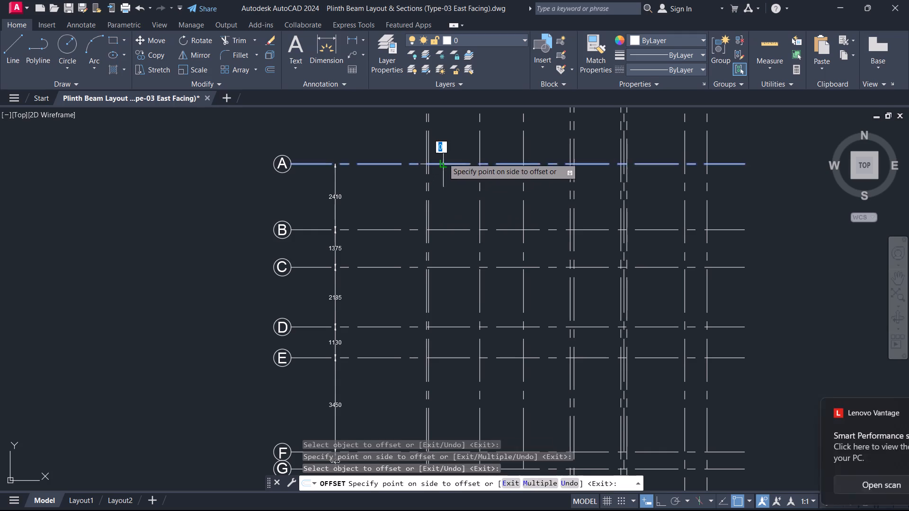
pyautogui.click(446, 145)
pyautogui.press('Escape')
# Offset both outer beam edges, along grid line A and the first vertical grid line, inward by 300.
pyautogui.write('O')
pyautogui.press('space')
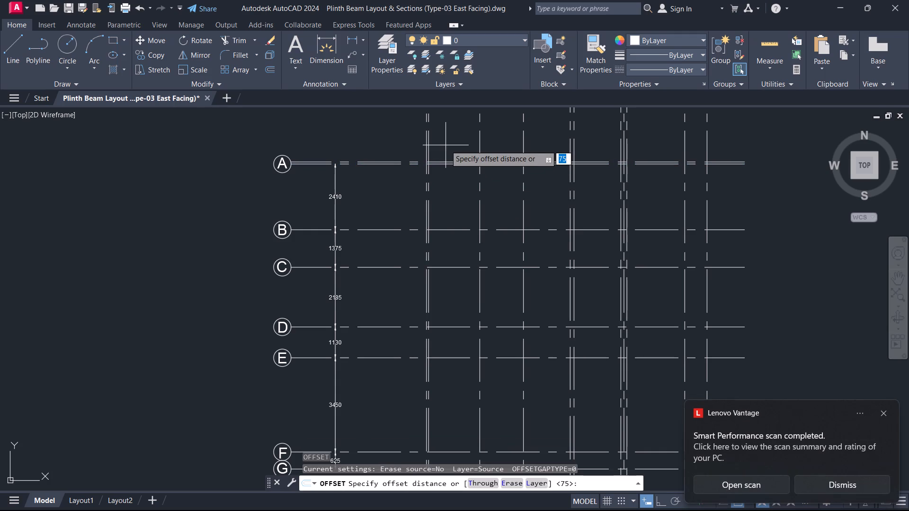
pyautogui.write('300')
pyautogui.press('Return')
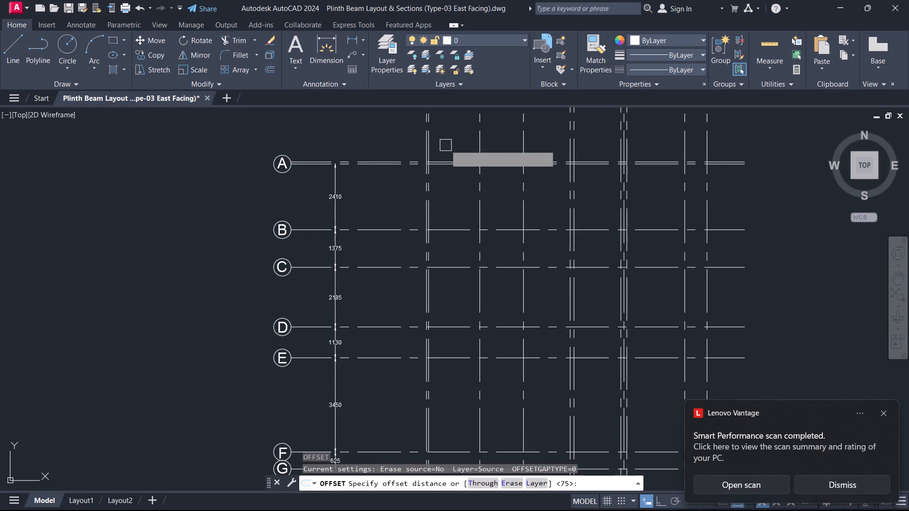
pyautogui.scroll(2, 446, 145)
pyautogui.click(436, 185)
pyautogui.click(446, 266)
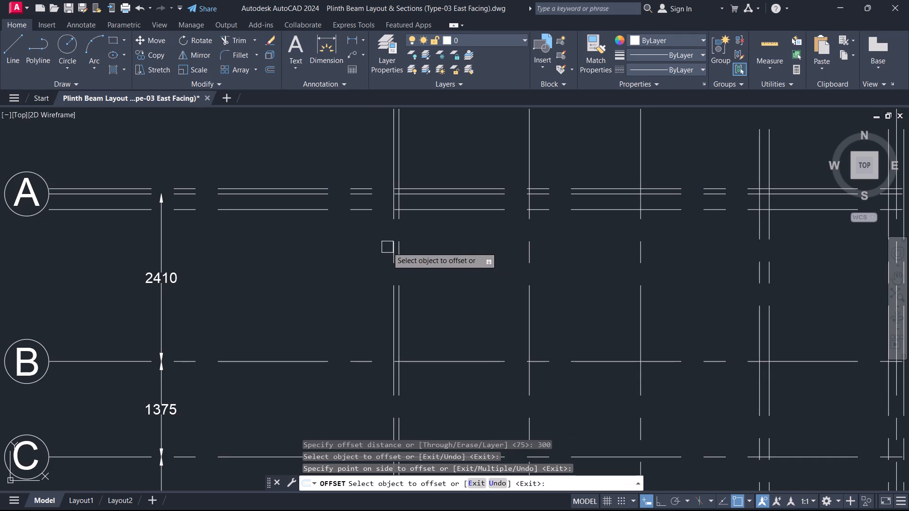
pyautogui.click(390, 248)
pyautogui.click(430, 252)
pyautogui.press('Escape')
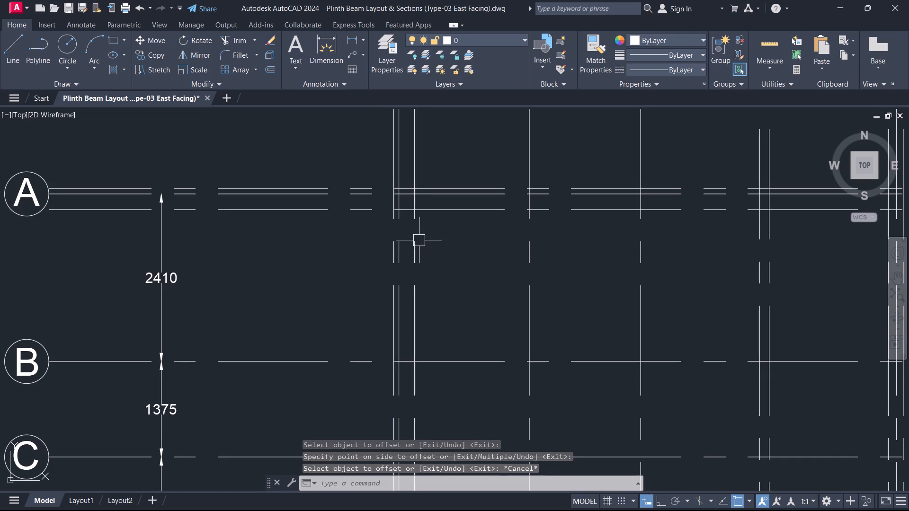
# Fillet the inner beam edges and the outer beam edges into sharp corners near the intersection of grid lines 1 and A.
pyautogui.write('F')
pyautogui.press('space')
pyautogui.click(417, 248)
pyautogui.click(437, 214)
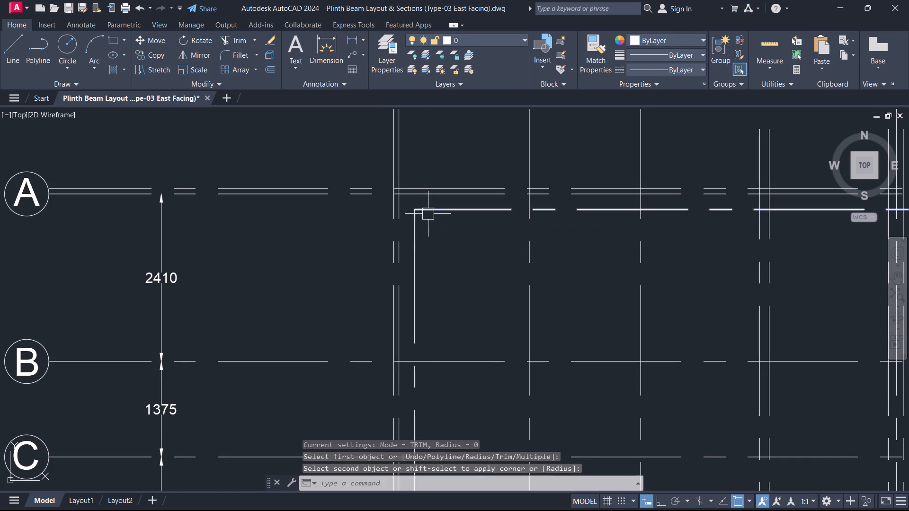
pyautogui.press('space')
pyautogui.scroll(2, 390, 211)
pyautogui.click(392, 209)
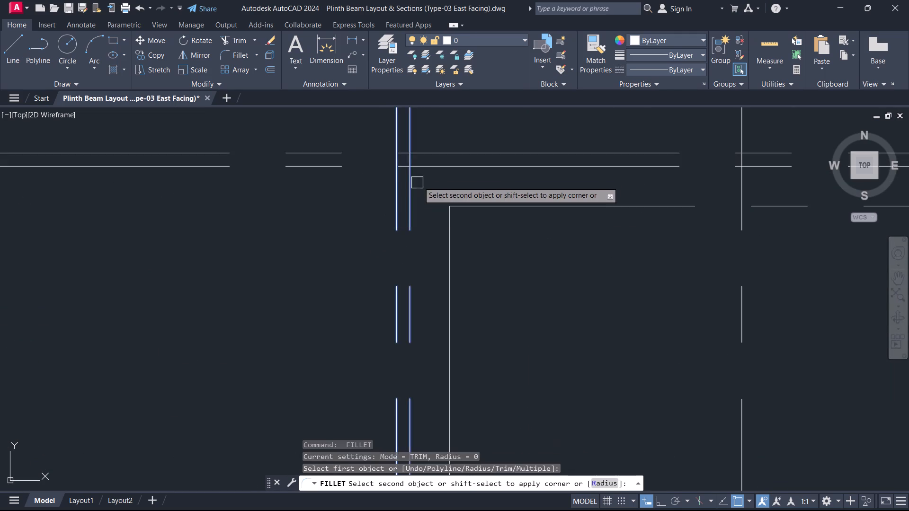
pyautogui.click(438, 150)
pyautogui.press('Escape')
# Move the inner and outer corner beam lines to the PLINTH BEAM layer.
pyautogui.moveTo(472, 218); pyautogui.dragTo(466, 215)
pyautogui.click(445, 195)
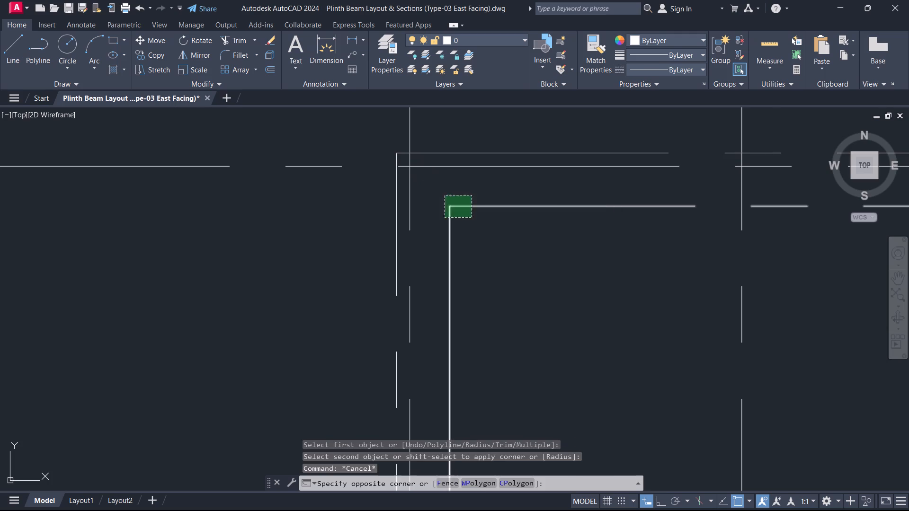
pyautogui.scroll(4, 400, 153)
pyautogui.moveTo(411, 169); pyautogui.dragTo(386, 141)
pyautogui.click(286, 122)
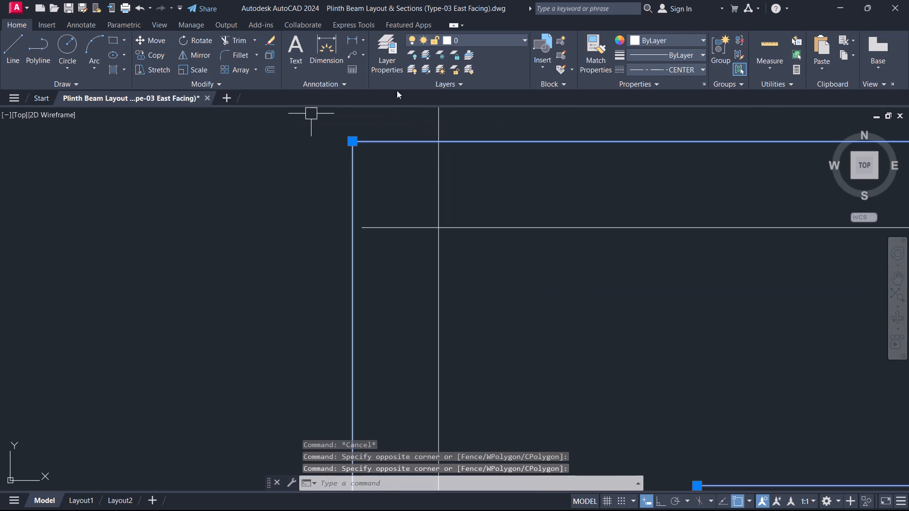
pyautogui.click(485, 41)
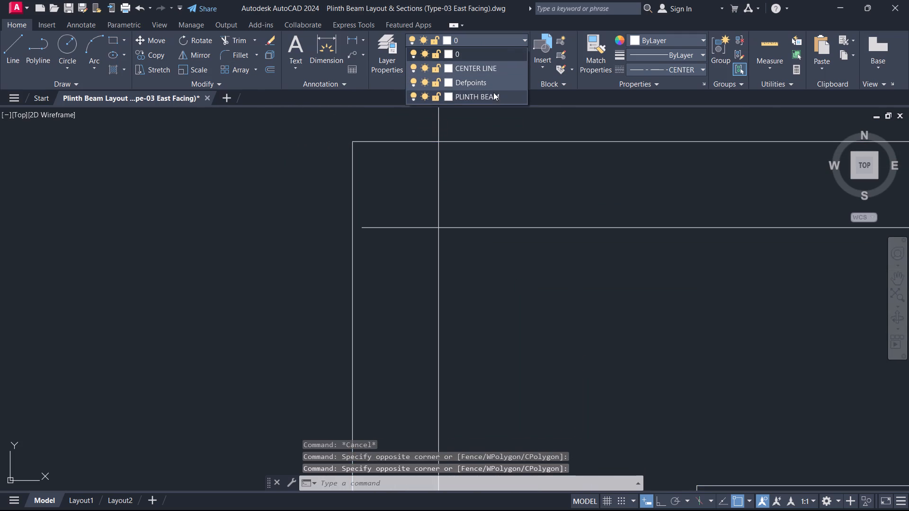
pyautogui.click(492, 98)
pyautogui.scroll(-4, 475, 214)
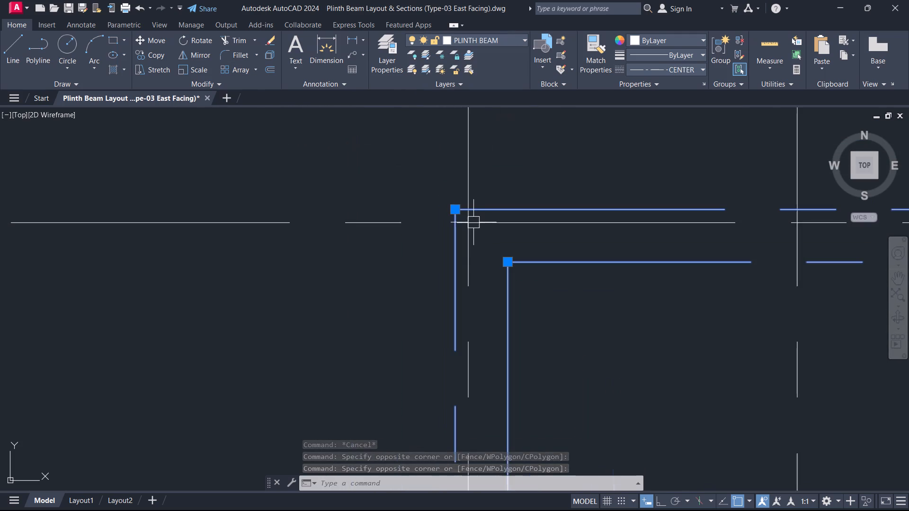
pyautogui.press('Escape')
# Set the linetype of the inner and outer corner beam lines to ByLayer.
pyautogui.scroll(-3, 540, 287)
pyautogui.scroll(5, 544, 292)
pyautogui.moveTo(522, 273); pyautogui.dragTo(517, 264)
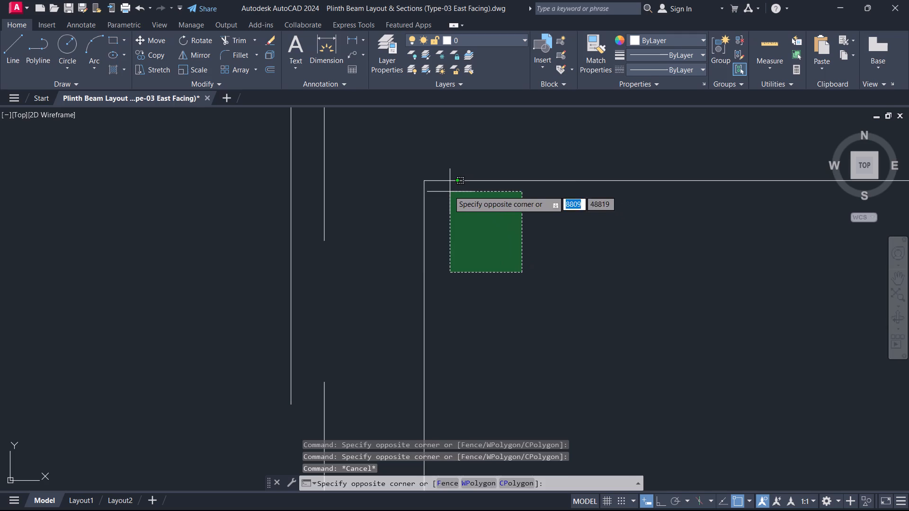
pyautogui.click(404, 162)
pyautogui.scroll(-3, 405, 163)
pyautogui.moveTo(405, 164); pyautogui.dragTo(419, 297, button='middle')
pyautogui.scroll(5, 419, 297)
pyautogui.scroll(1, 293, 177)
pyautogui.moveTo(293, 177); pyautogui.dragTo(332, 316, button='middle')
pyautogui.moveTo(325, 277); pyautogui.dragTo(314, 263)
pyautogui.click(234, 141)
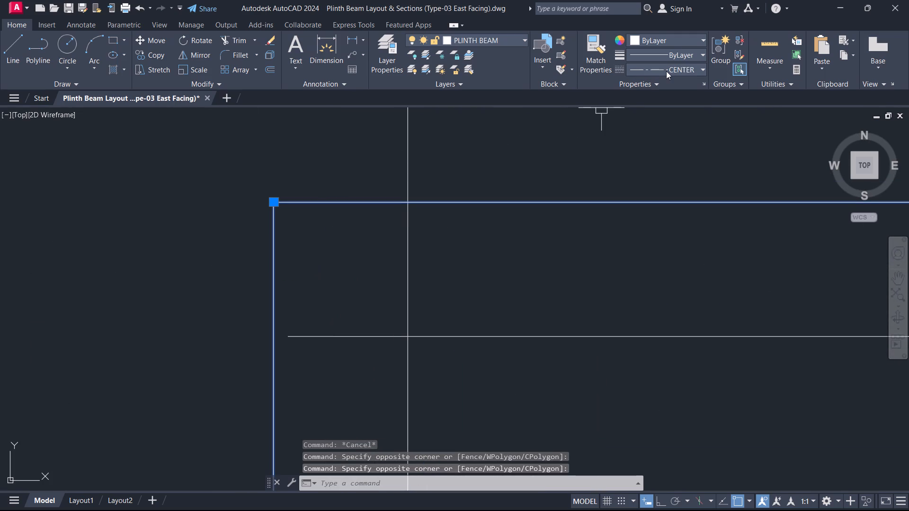
pyautogui.click(666, 71)
pyautogui.click(670, 90)
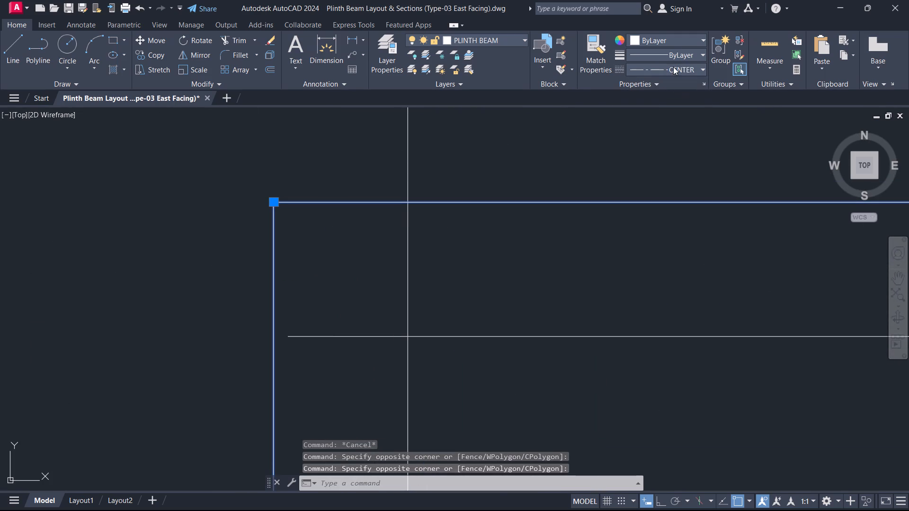
pyautogui.click(673, 67)
pyautogui.click(668, 81)
pyautogui.scroll(-4, 570, 166)
pyautogui.press('Escape')
pyautogui.scroll(-4, 567, 236)
pyautogui.press('Escape')
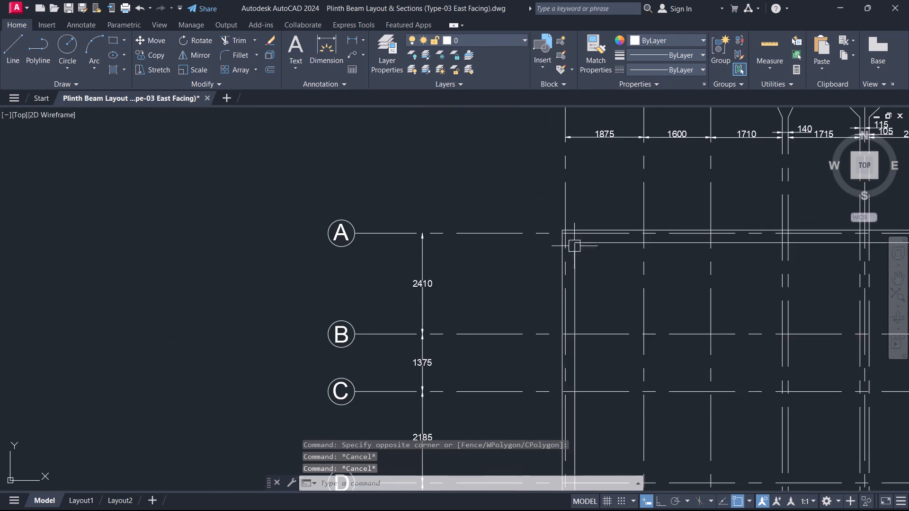
# Offset the third vertical grid line by 50 toward the fourth grid line.
pyautogui.moveTo(631, 312); pyautogui.dragTo(555, 282, button='middle')
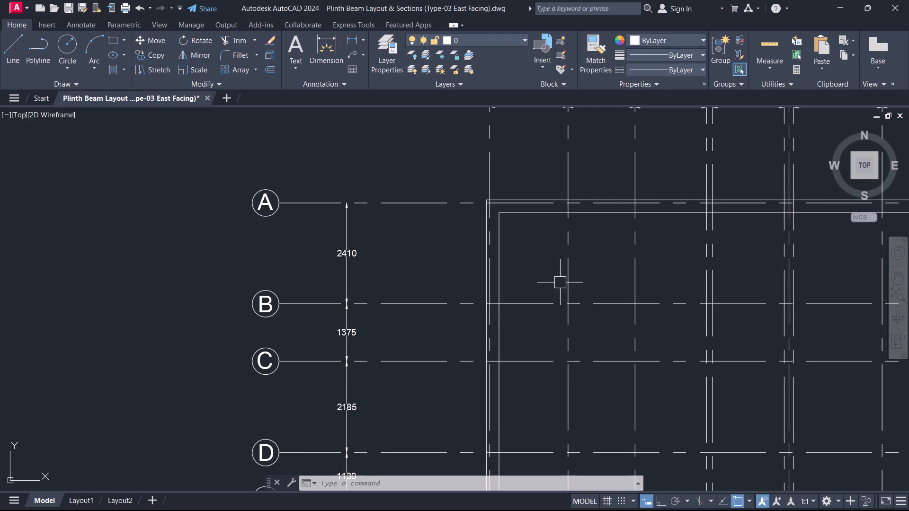
pyautogui.write('O')
pyautogui.press('space')
pyautogui.write('50')
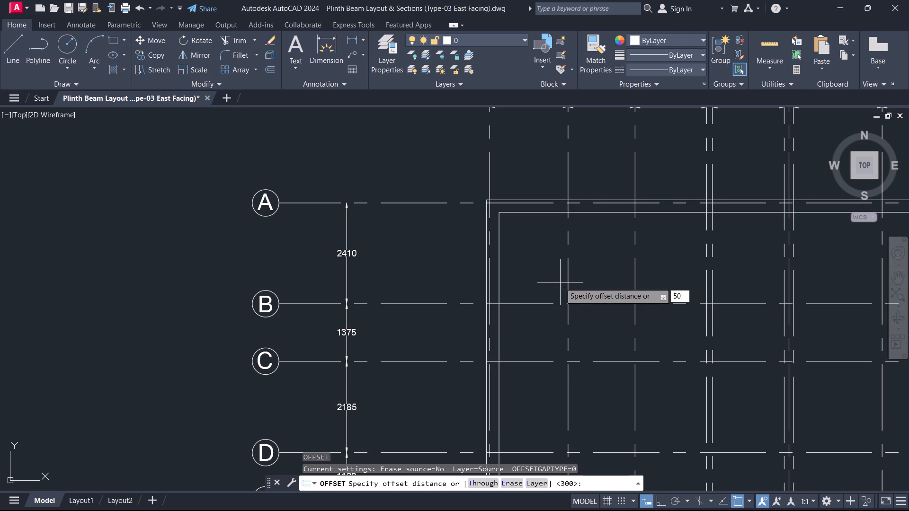
pyautogui.press('Return')
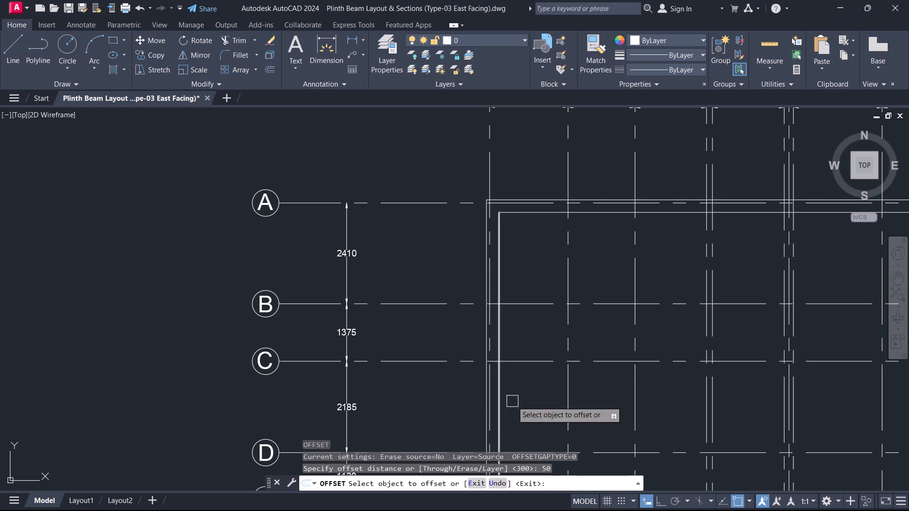
pyautogui.click(636, 269)
pyautogui.click(655, 267)
pyautogui.press('Escape')
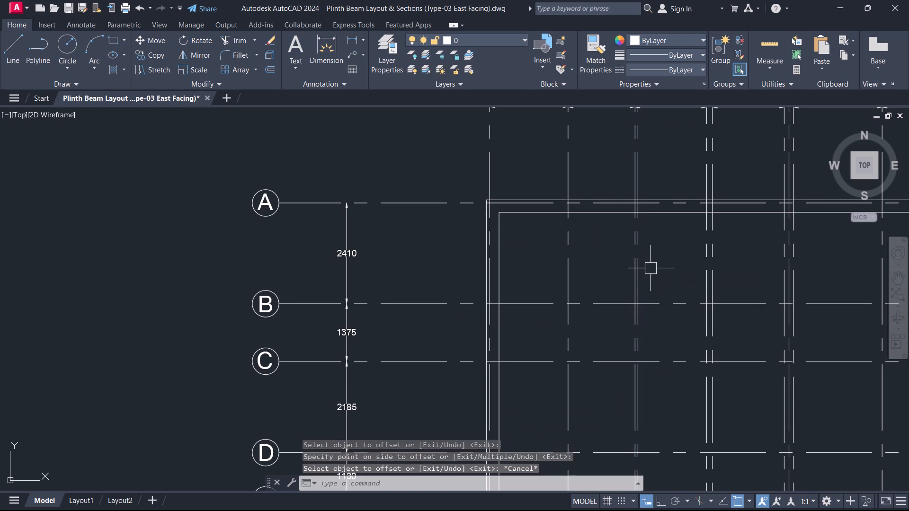
# Offset the new beam edge beside the third vertical grid line by 200, back across that grid line.
pyautogui.write('O')
pyautogui.press('space')
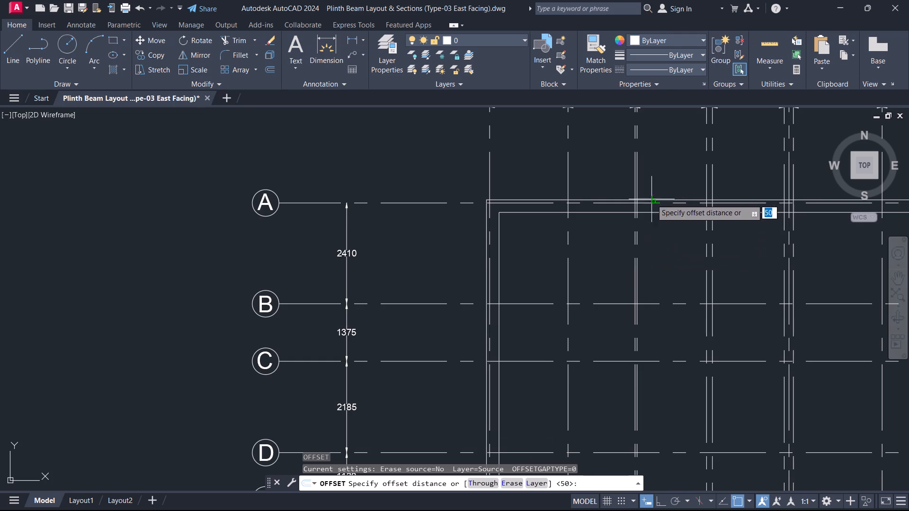
pyautogui.write('200')
pyautogui.press('Return')
pyautogui.scroll(4, 652, 274)
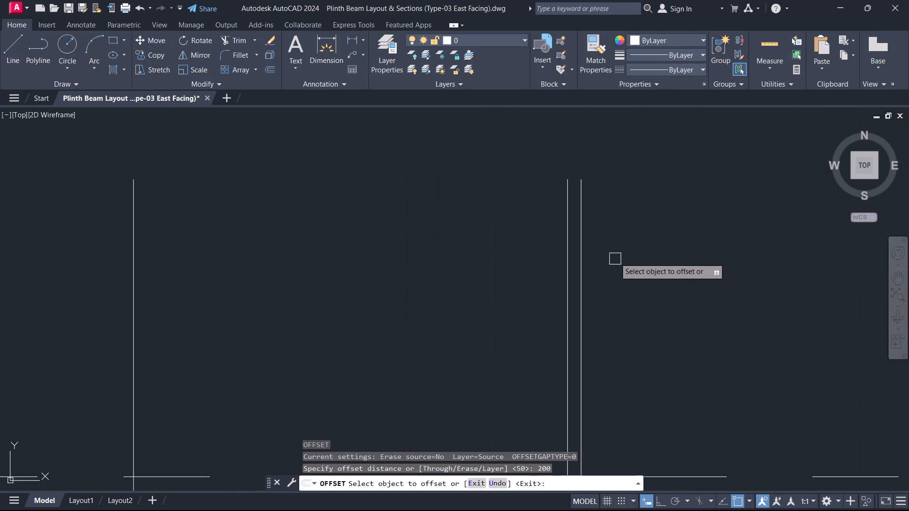
pyautogui.click(581, 232)
pyautogui.click(494, 223)
pyautogui.press('Escape')
# Assign both beam edges at the third vertical grid line to the PLINTH BEAM layer with linetype ByLayer.
pyautogui.click(524, 227)
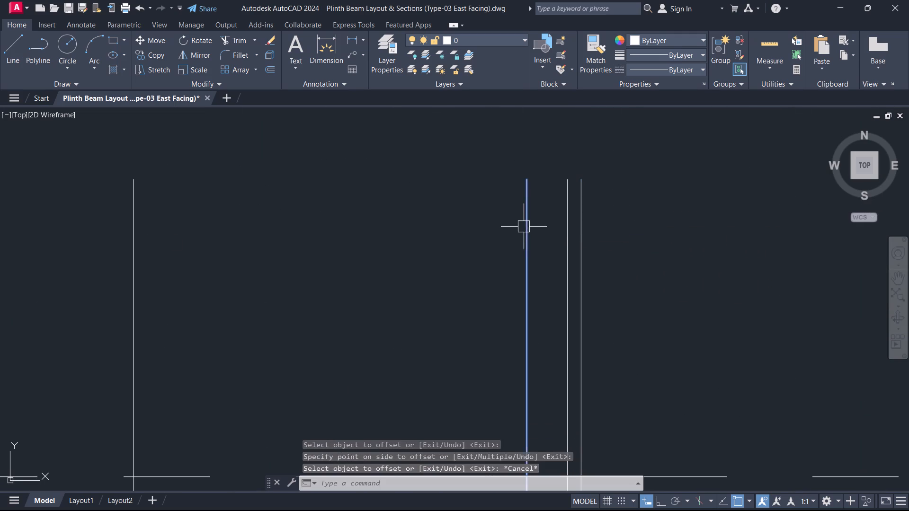
pyautogui.click(584, 237)
pyautogui.click(507, 43)
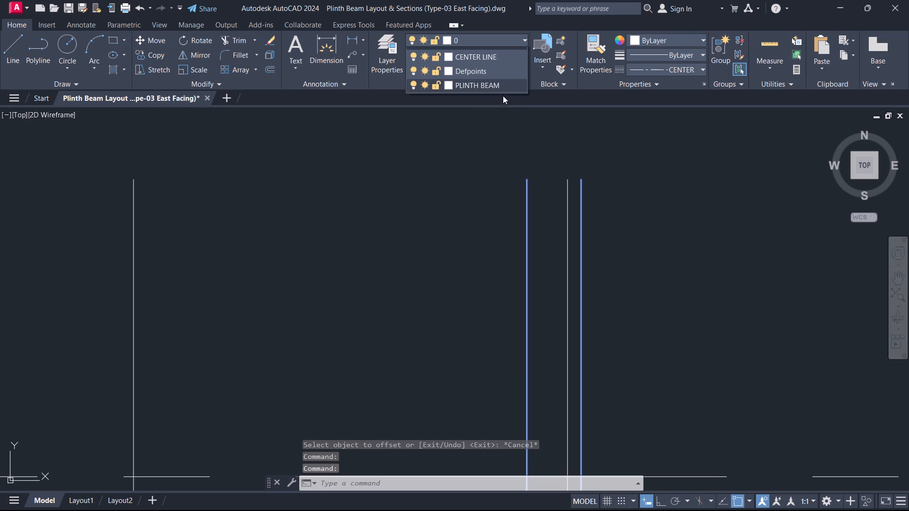
pyautogui.click(503, 96)
pyautogui.click(670, 72)
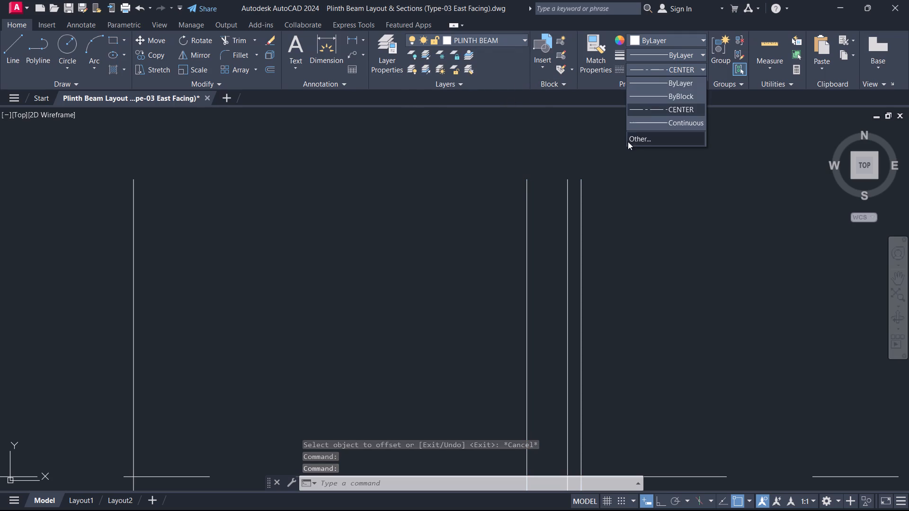
pyautogui.click(670, 78)
pyautogui.scroll(-4, 553, 174)
pyautogui.press('Escape')
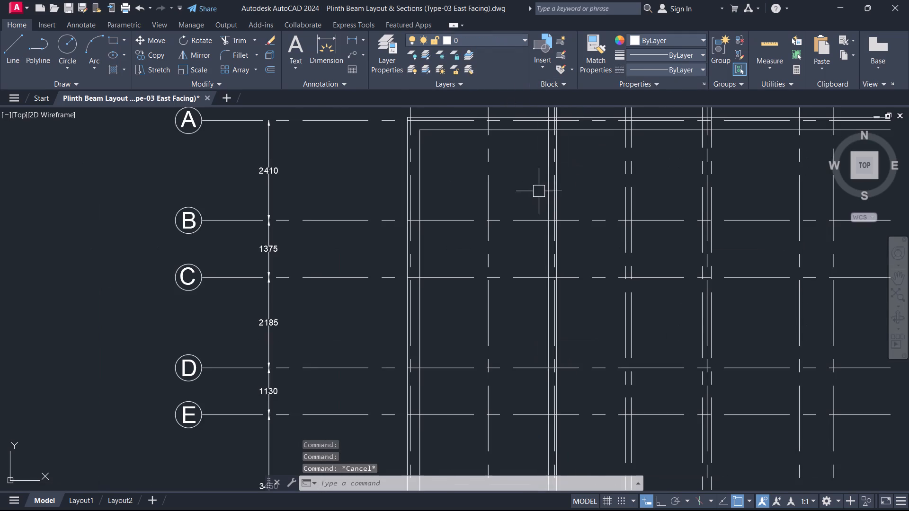
# Trim the upper ends of both beam edges at the third vertical grid line back to grid line A's inner beam edge.
pyautogui.moveTo(541, 168); pyautogui.dragTo(516, 249, button='middle')
pyautogui.scroll(5, 529, 224)
pyautogui.moveTo(541, 195); pyautogui.dragTo(534, 306, button='middle')
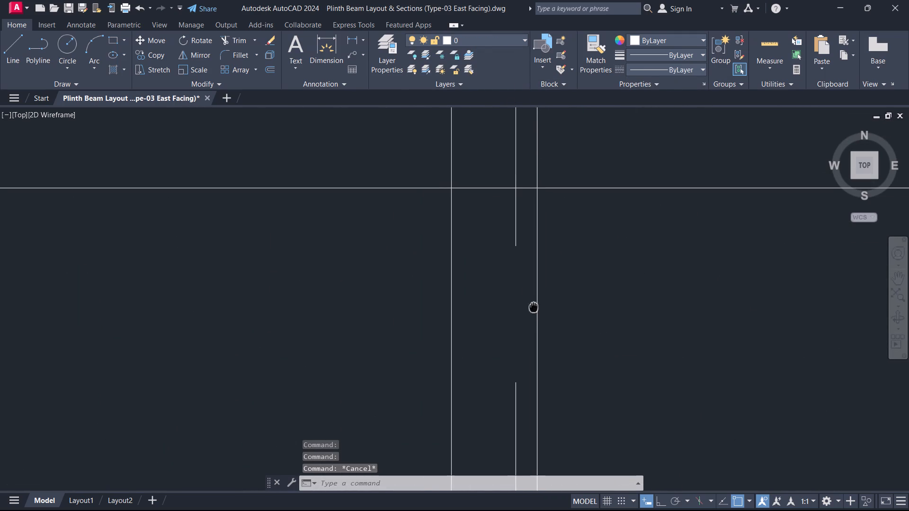
pyautogui.moveTo(534, 306); pyautogui.dragTo(533, 307, button='middle')
pyautogui.press('t')
pyautogui.press('r')
pyautogui.press('space')
pyautogui.click(540, 153)
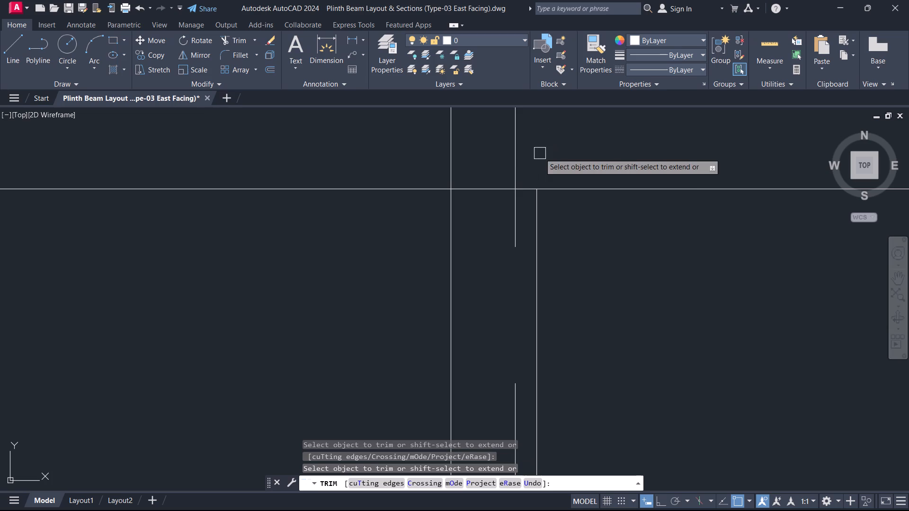
pyautogui.click(453, 153)
pyautogui.press('Escape')
# Trim grid line A's inner beam edge out between the two beam edges at the third vertical grid line.
pyautogui.scroll(-3, 449, 186)
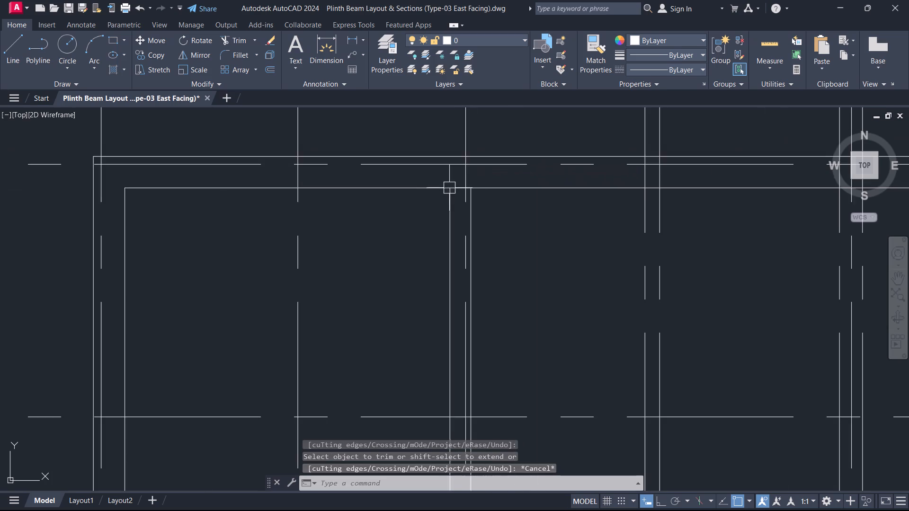
pyautogui.scroll(5, 449, 188)
pyautogui.press('space')
pyautogui.moveTo(481, 179); pyautogui.dragTo(485, 183)
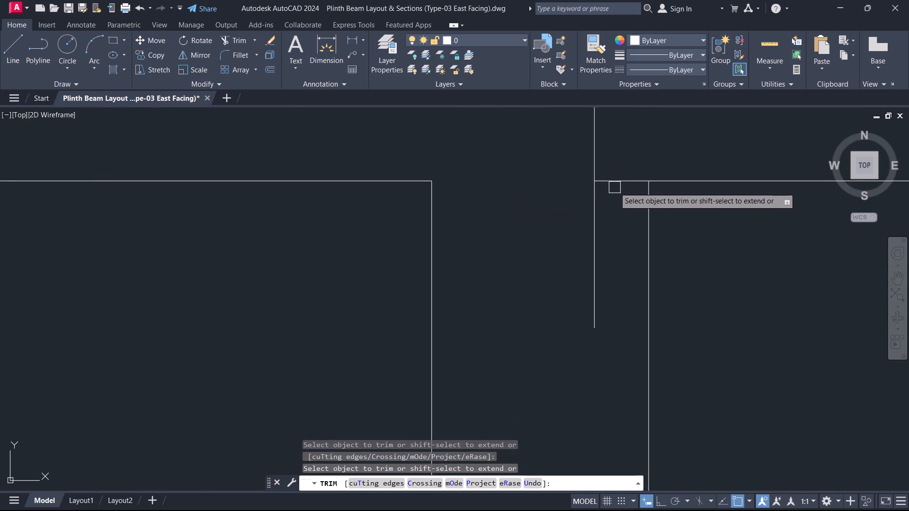
pyautogui.click(620, 181)
pyautogui.press('Escape')
# Offset grid line C by 50 toward grid line D.
pyautogui.scroll(-7, 548, 211)
pyautogui.scroll(-2, 511, 257)
pyautogui.moveTo(510, 258); pyautogui.dragTo(539, 163, button='middle')
pyautogui.scroll(1, 539, 163)
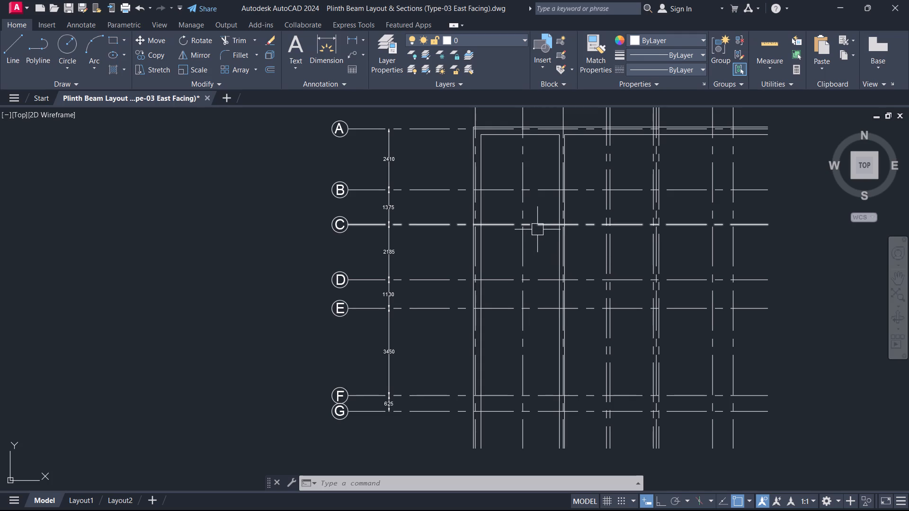
pyautogui.scroll(2, 567, 205)
pyautogui.moveTo(584, 243); pyautogui.dragTo(572, 277, button='middle')
pyautogui.moveTo(499, 207); pyautogui.dragTo(477, 338, button='middle')
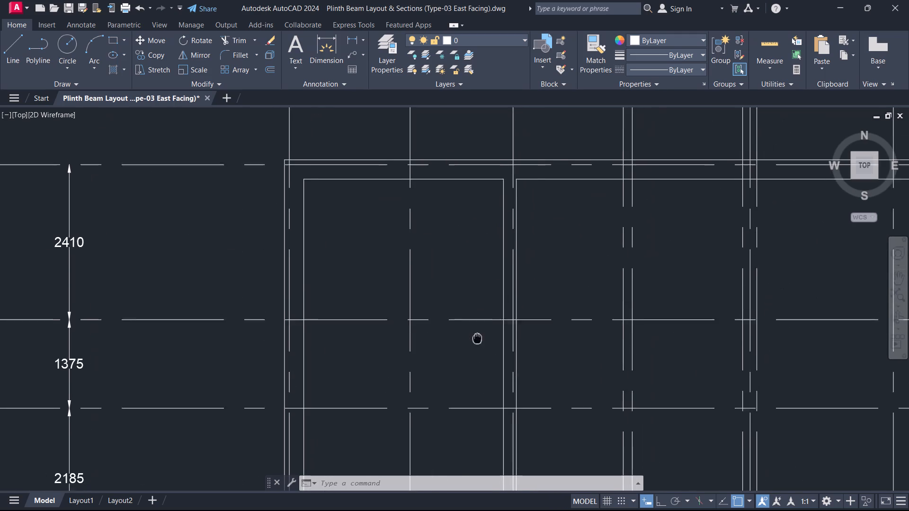
pyautogui.moveTo(477, 338); pyautogui.dragTo(479, 344, button='middle')
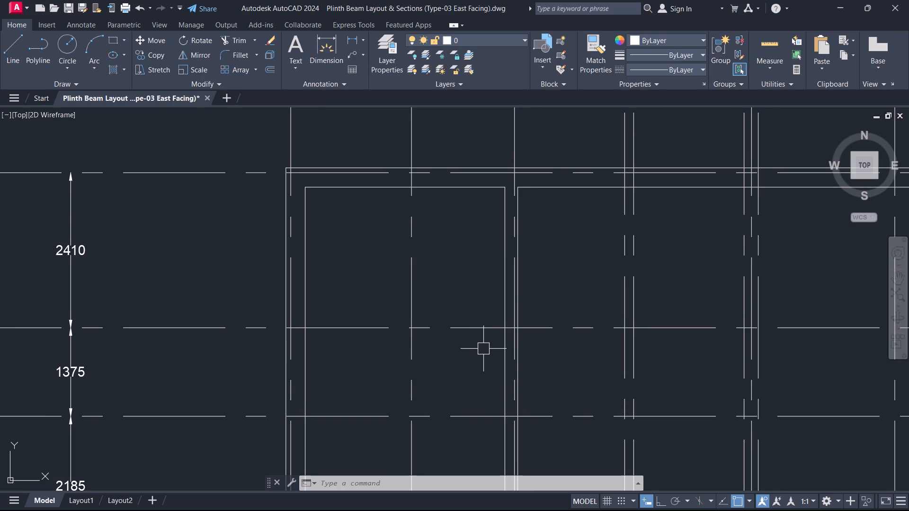
pyautogui.write('O')
pyautogui.press('space')
pyautogui.write('50')
pyautogui.press('Return')
pyautogui.moveTo(470, 401); pyautogui.dragTo(511, 335, button='middle')
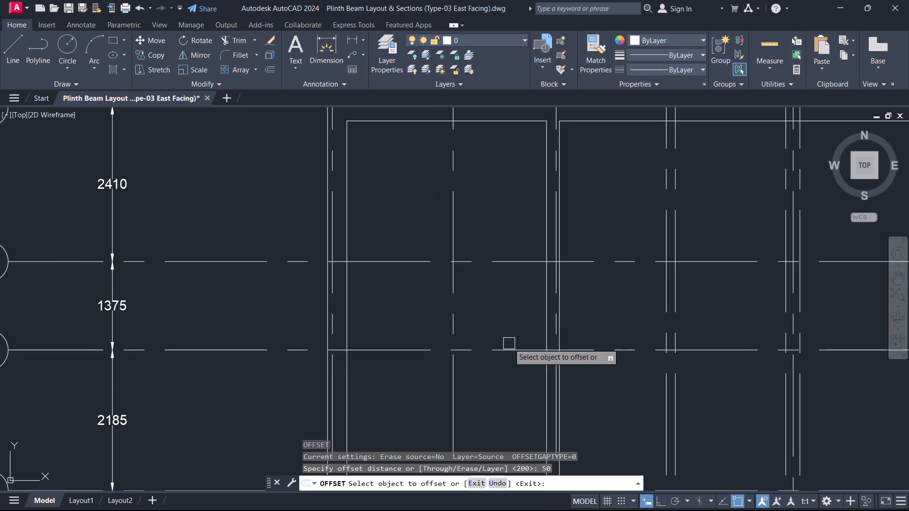
pyautogui.moveTo(508, 352); pyautogui.dragTo(510, 358)
pyautogui.click(507, 378)
pyautogui.press('Escape')
# Offset the new beam edge beside grid line C by 200, back across that grid line toward grid line B.
pyautogui.write('O')
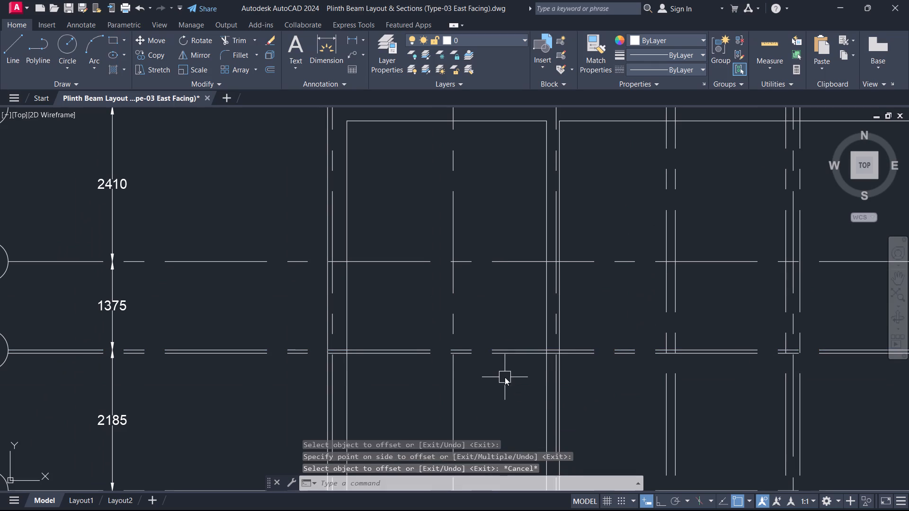
pyautogui.press('space')
pyautogui.write('200')
pyautogui.press('Return')
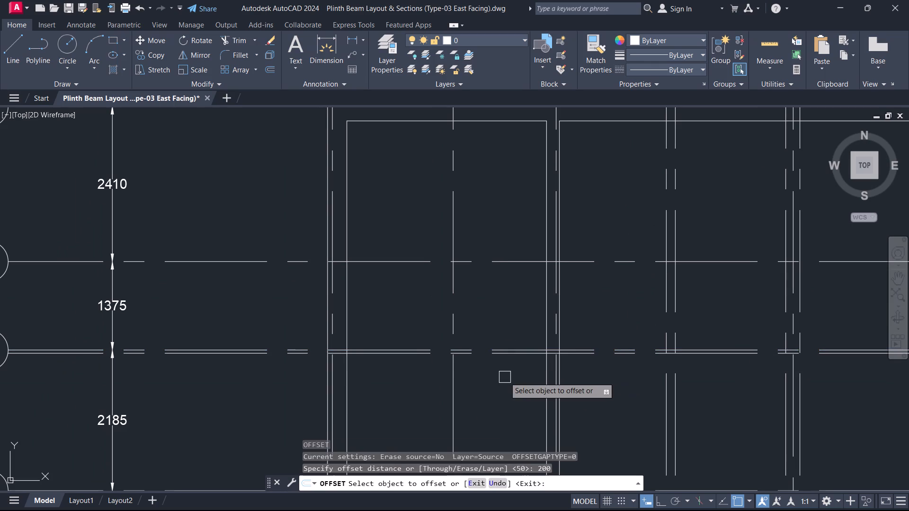
pyautogui.scroll(5, 505, 377)
pyautogui.moveTo(543, 187); pyautogui.dragTo(476, 374, button='middle')
pyautogui.click(481, 334)
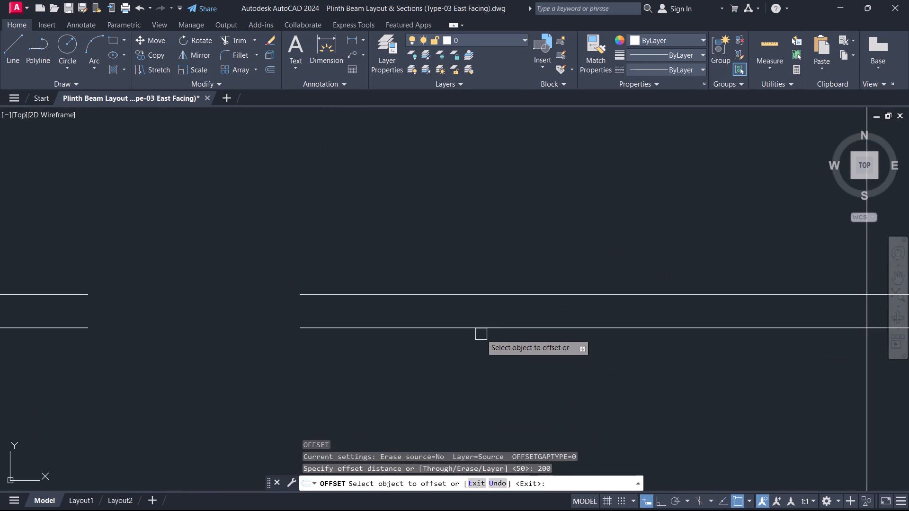
pyautogui.click(486, 326)
pyautogui.click(498, 253)
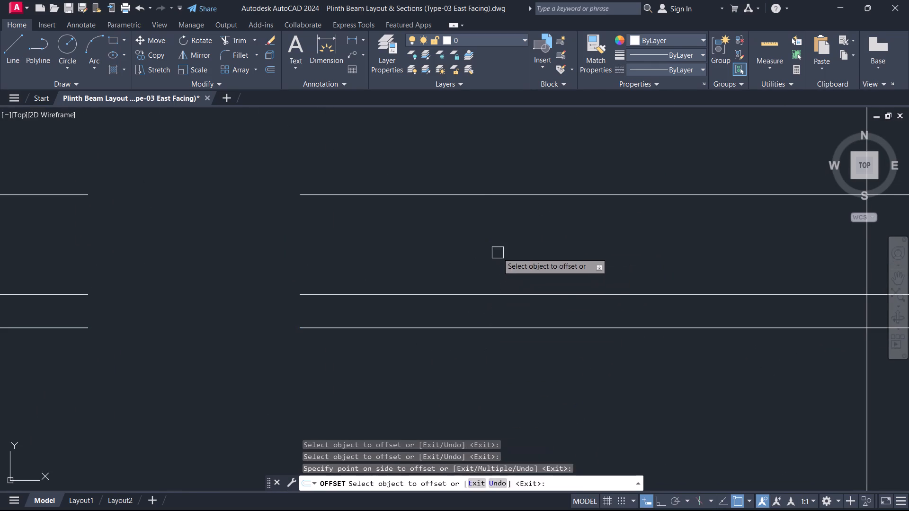
pyautogui.press('Escape')
# Assign both beam edges at grid line C to the PLINTH BEAM layer with linetype ByLayer.
pyautogui.click(503, 196)
pyautogui.click(457, 324)
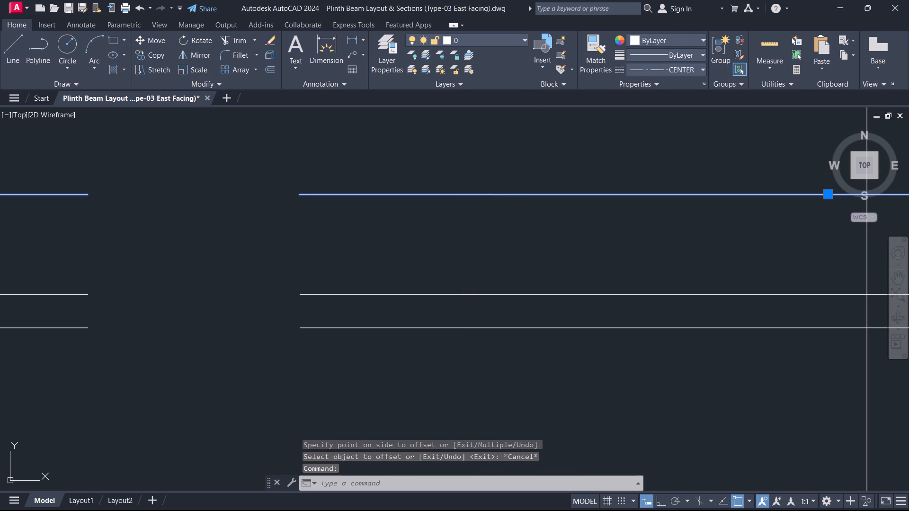
pyautogui.click(511, 36)
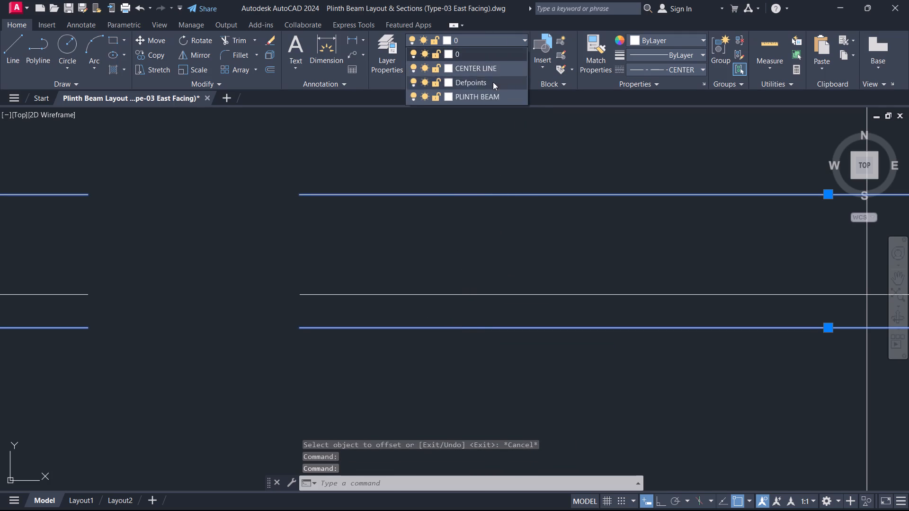
pyautogui.click(489, 97)
pyautogui.click(681, 69)
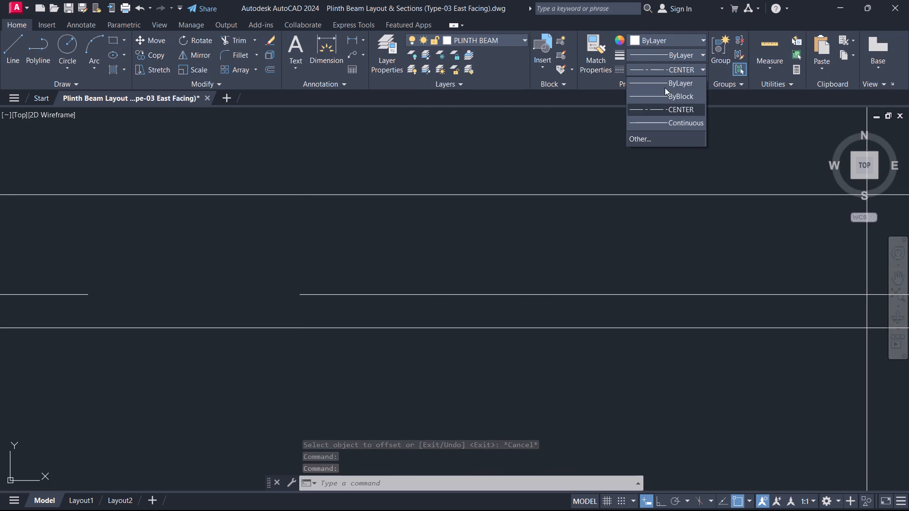
pyautogui.click(660, 83)
pyautogui.scroll(-5, 547, 184)
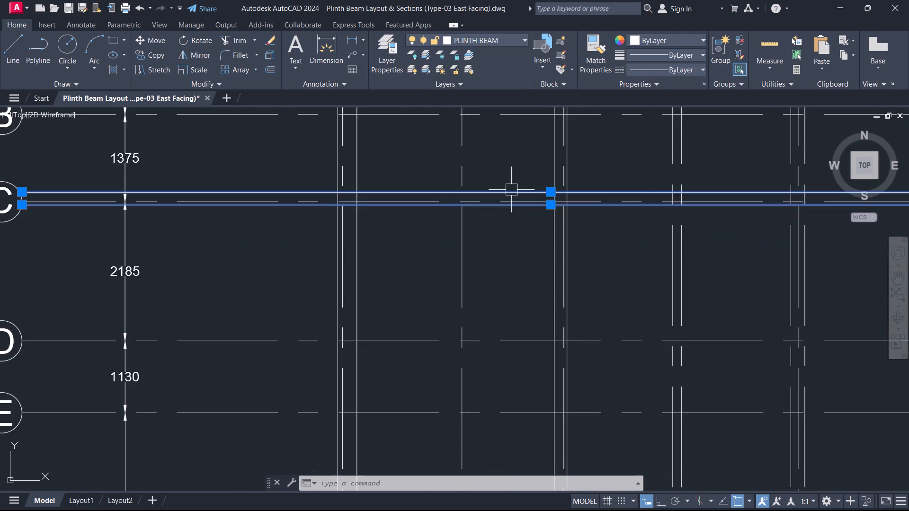
pyautogui.scroll(1, 541, 204)
pyautogui.press('Escape')
# Trim the left ends of both grid line C beam edges back to the first vertical grid line's inner beam edge.
pyautogui.moveTo(275, 234); pyautogui.dragTo(423, 290, button='middle')
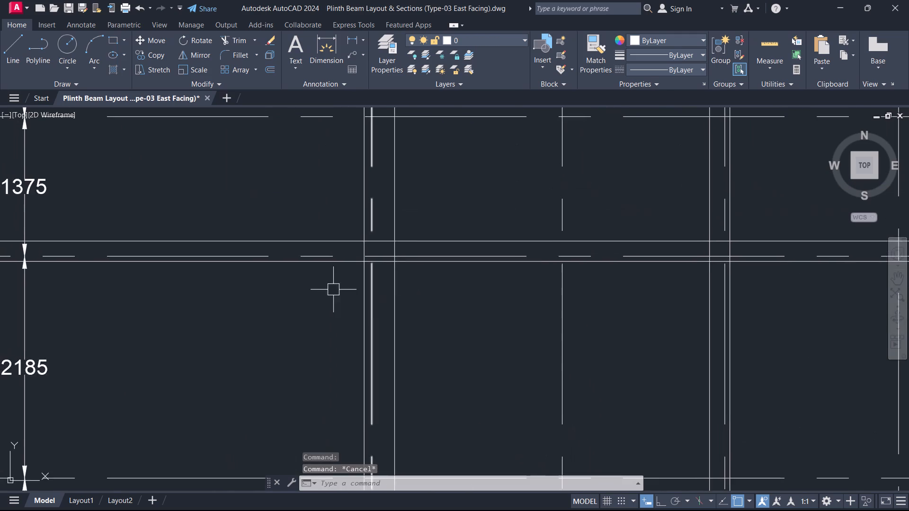
pyautogui.scroll(2, 328, 288)
pyautogui.press('t')
pyautogui.press('r')
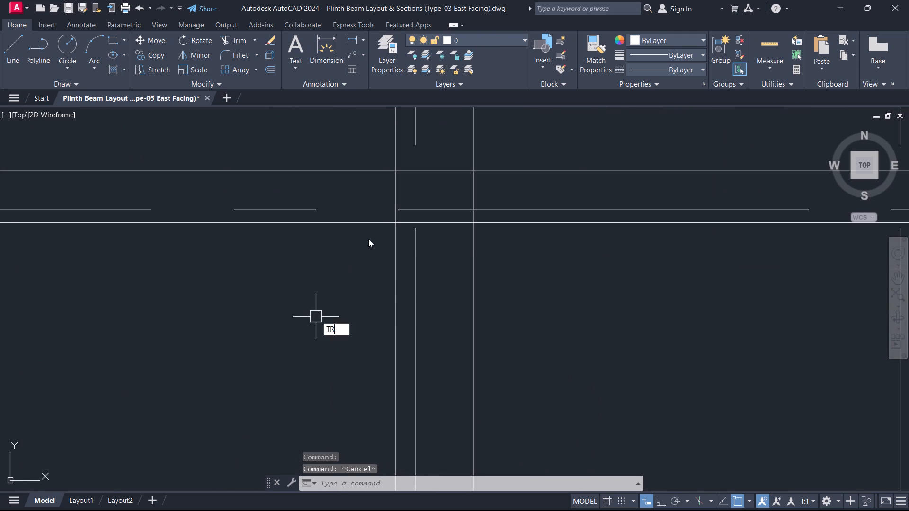
pyautogui.press('space')
pyautogui.click(368, 223)
pyautogui.click(368, 172)
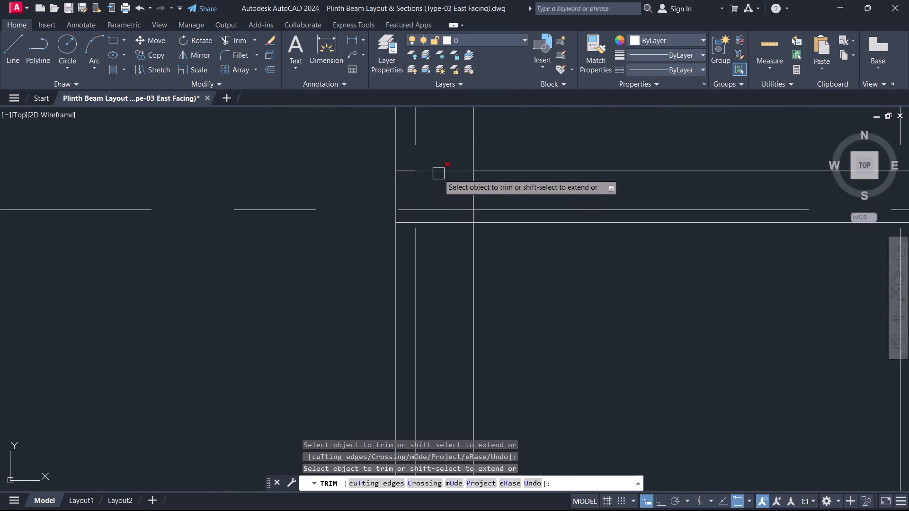
pyautogui.click(439, 171)
pyautogui.click(438, 230)
pyautogui.click(437, 221)
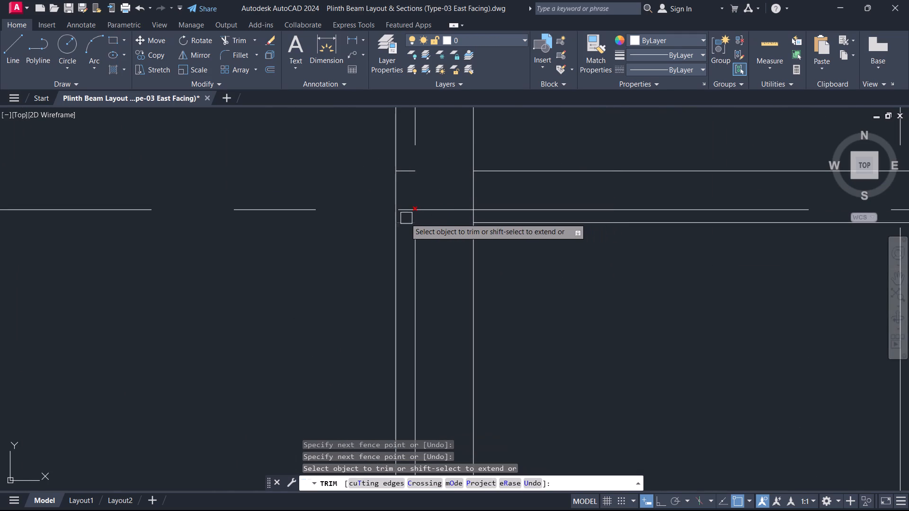
pyautogui.click(404, 227)
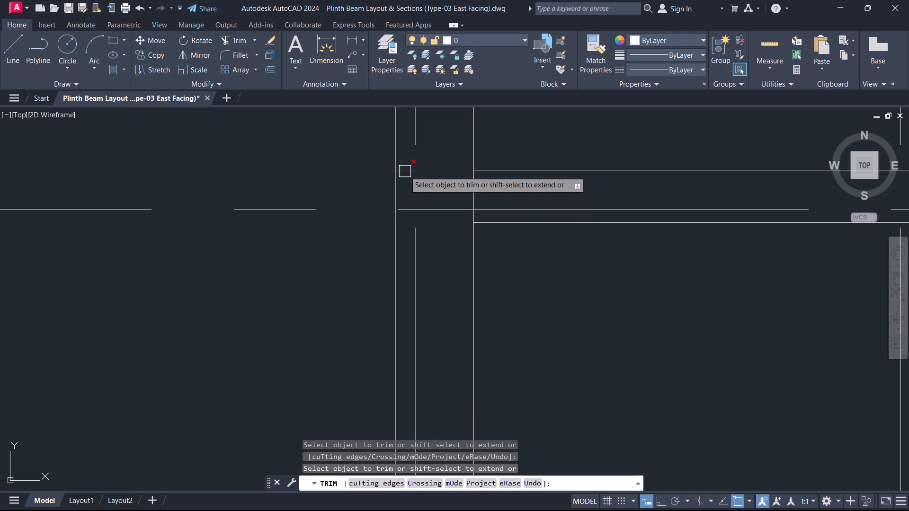
pyautogui.click(405, 171)
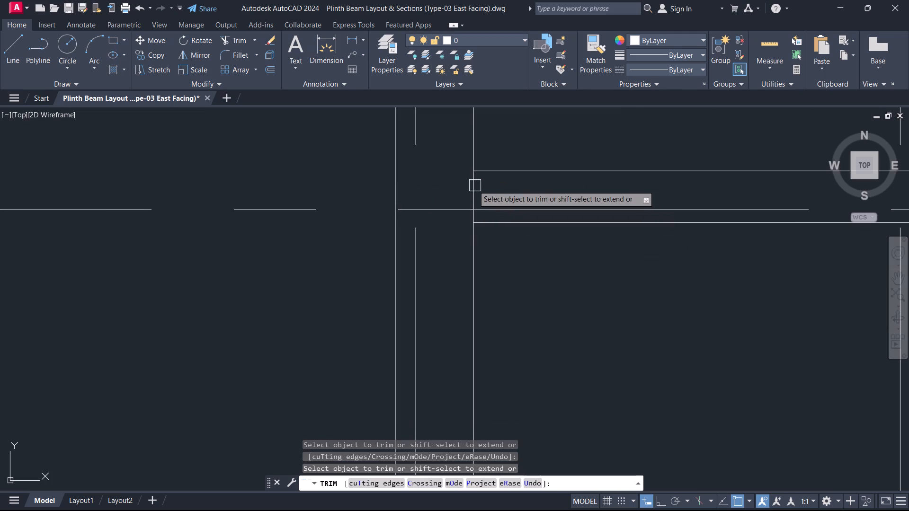
# Trim the first vertical grid line's inner beam edge out between the two grid line C beam edges.
pyautogui.click(473, 186)
pyautogui.scroll(3, 475, 223)
pyautogui.click(468, 195)
pyautogui.press('Escape')
# Trim off both beam edges at the third vertical grid line below grid line C's upper beam edge.
pyautogui.scroll(-2, 446, 227)
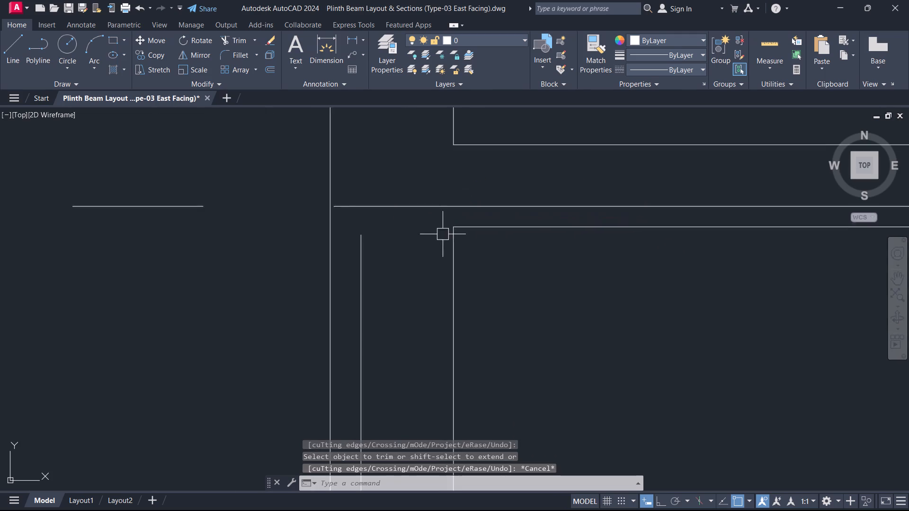
pyautogui.scroll(-4, 442, 235)
pyautogui.middleClick(496, 256)
pyautogui.moveTo(436, 258); pyautogui.dragTo(429, 258, button='middle')
pyautogui.middleClick(426, 259)
pyautogui.moveTo(532, 297); pyautogui.dragTo(440, 305, button='middle')
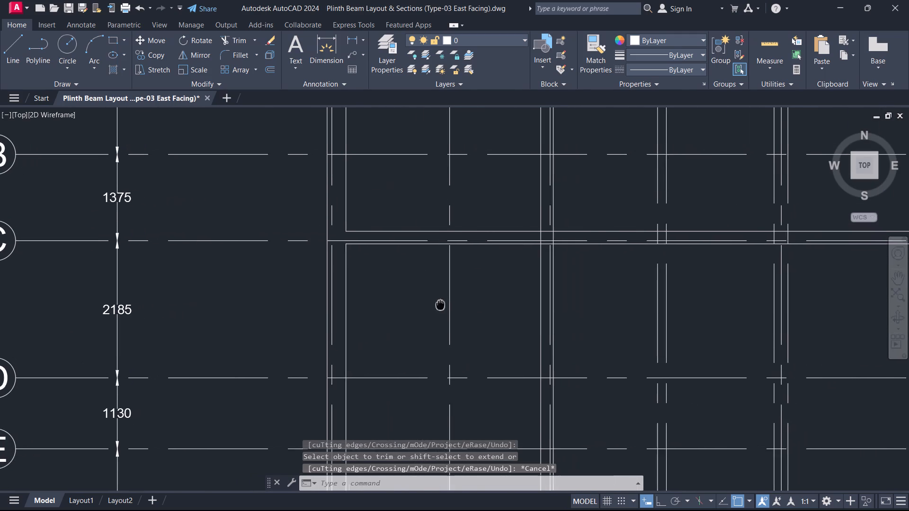
pyautogui.moveTo(440, 305); pyautogui.dragTo(438, 305, button='middle')
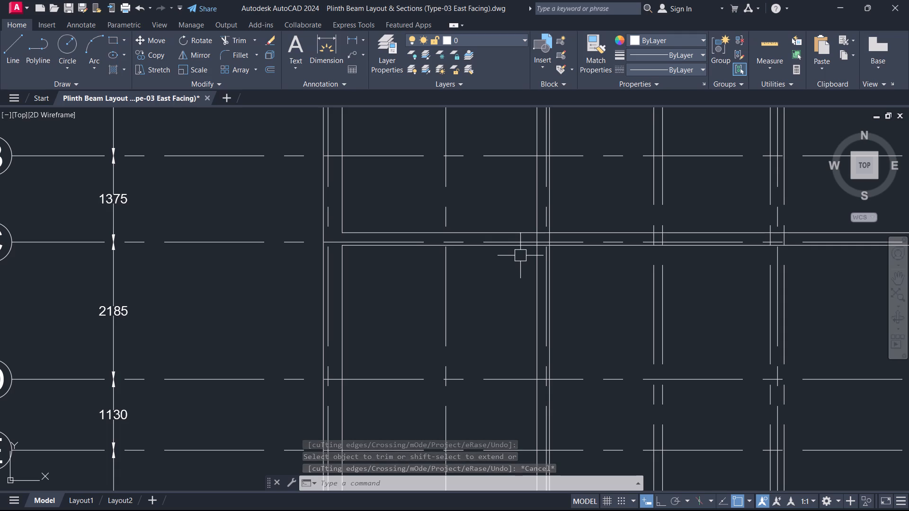
pyautogui.scroll(2, 544, 279)
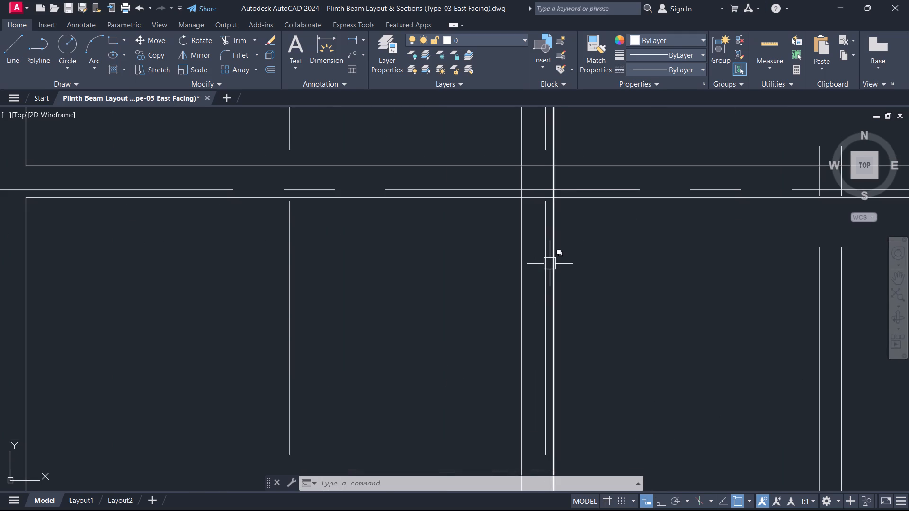
pyautogui.write('TR')
pyautogui.press('space')
pyautogui.scroll(1, 563, 176)
pyautogui.moveTo(553, 175); pyautogui.dragTo(577, 456, button='middle')
pyautogui.scroll(1, 562, 200)
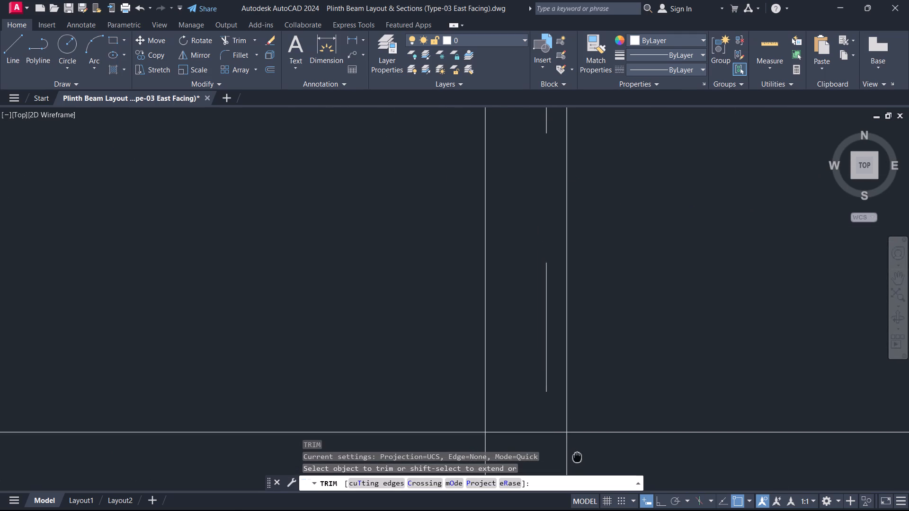
pyautogui.moveTo(577, 456); pyautogui.dragTo(579, 469, button='middle')
pyautogui.click(568, 463)
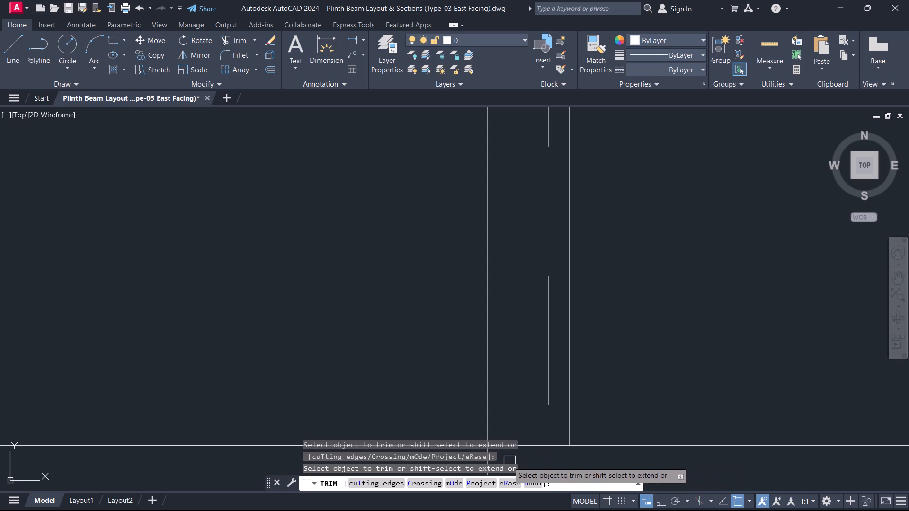
pyautogui.click(486, 461)
# Trim grid line C's upper beam edge out between the two beam edges at the third vertical grid line.
pyautogui.click(509, 442)
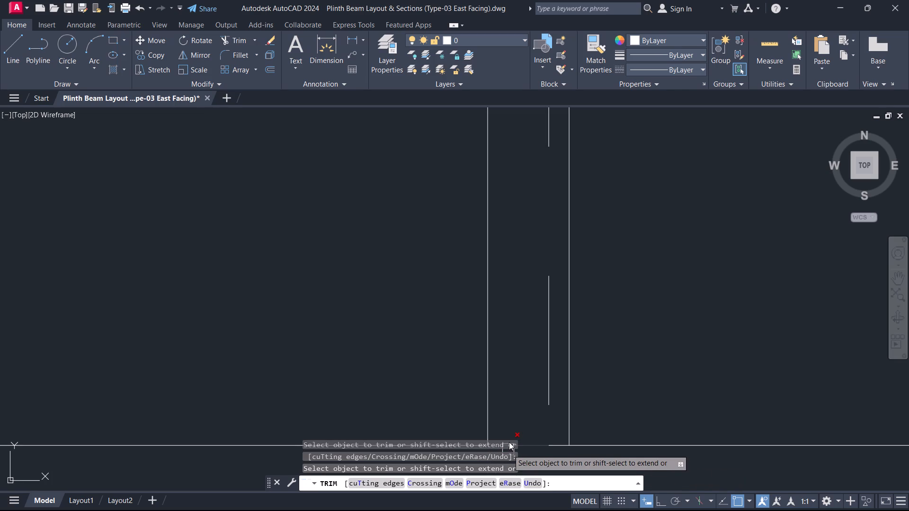
pyautogui.scroll(2, 560, 450)
pyautogui.click(553, 438)
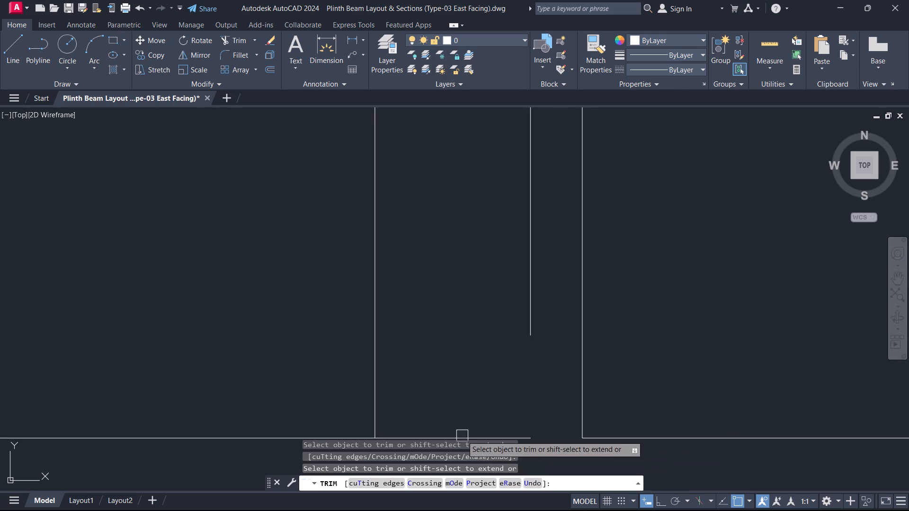
pyautogui.click(444, 440)
pyautogui.scroll(-5, 495, 385)
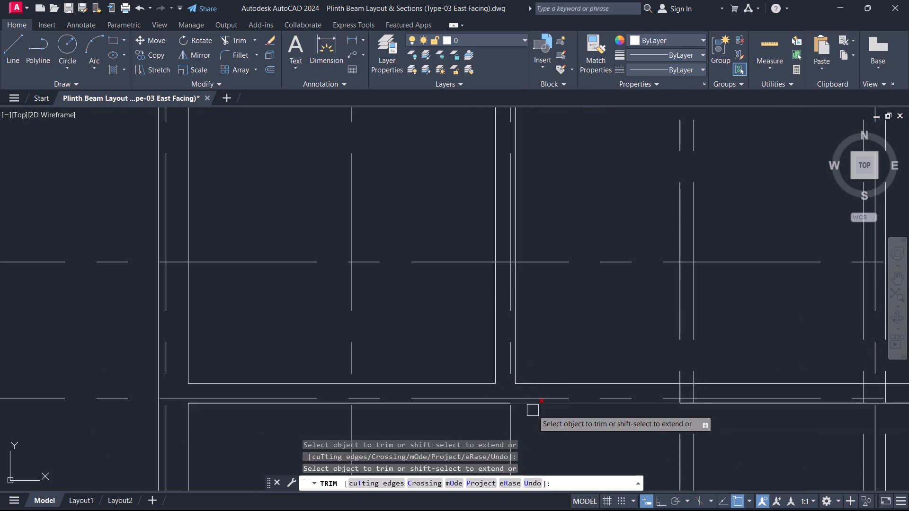
pyautogui.scroll(2, 530, 417)
pyautogui.press('Escape')
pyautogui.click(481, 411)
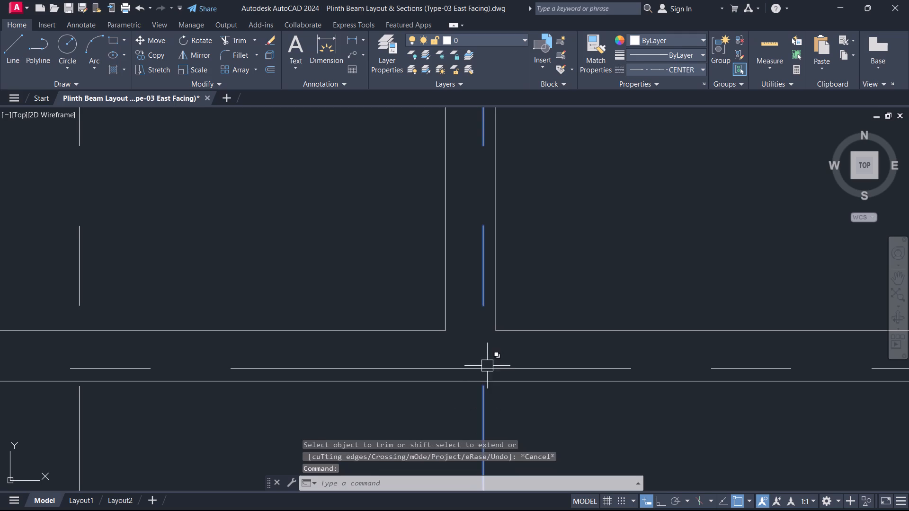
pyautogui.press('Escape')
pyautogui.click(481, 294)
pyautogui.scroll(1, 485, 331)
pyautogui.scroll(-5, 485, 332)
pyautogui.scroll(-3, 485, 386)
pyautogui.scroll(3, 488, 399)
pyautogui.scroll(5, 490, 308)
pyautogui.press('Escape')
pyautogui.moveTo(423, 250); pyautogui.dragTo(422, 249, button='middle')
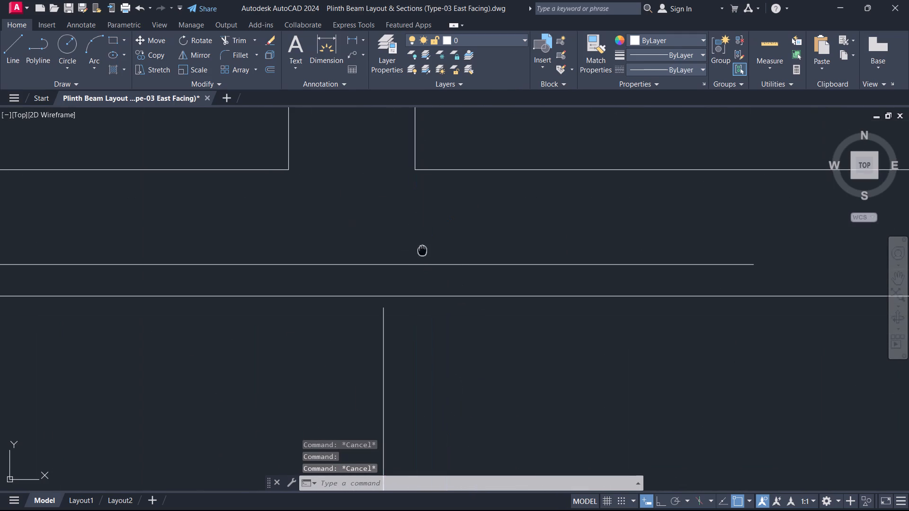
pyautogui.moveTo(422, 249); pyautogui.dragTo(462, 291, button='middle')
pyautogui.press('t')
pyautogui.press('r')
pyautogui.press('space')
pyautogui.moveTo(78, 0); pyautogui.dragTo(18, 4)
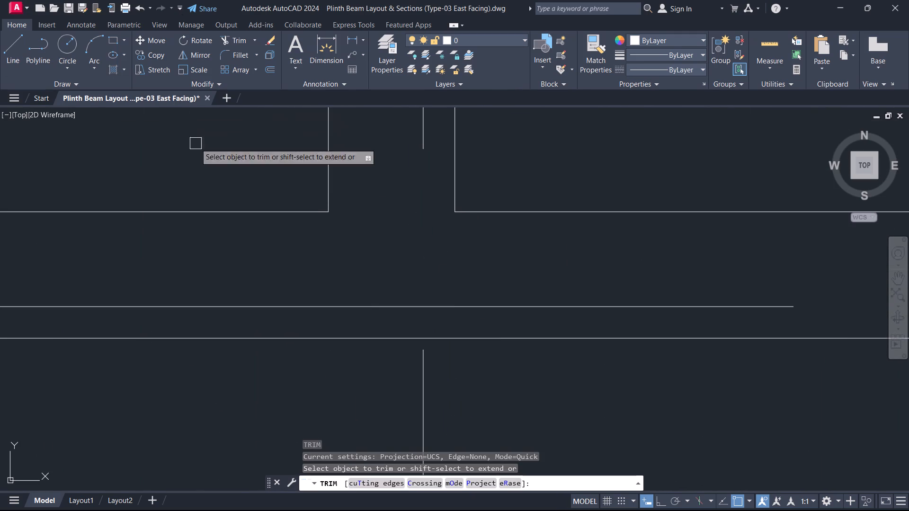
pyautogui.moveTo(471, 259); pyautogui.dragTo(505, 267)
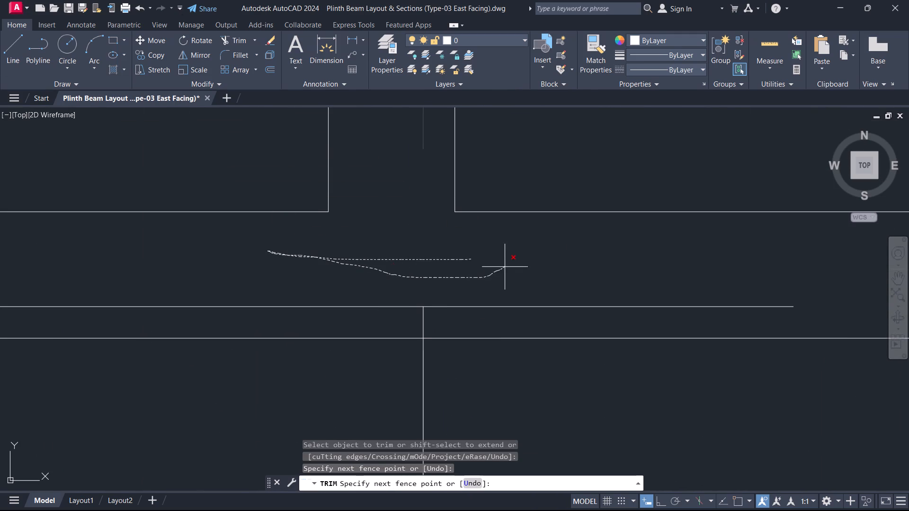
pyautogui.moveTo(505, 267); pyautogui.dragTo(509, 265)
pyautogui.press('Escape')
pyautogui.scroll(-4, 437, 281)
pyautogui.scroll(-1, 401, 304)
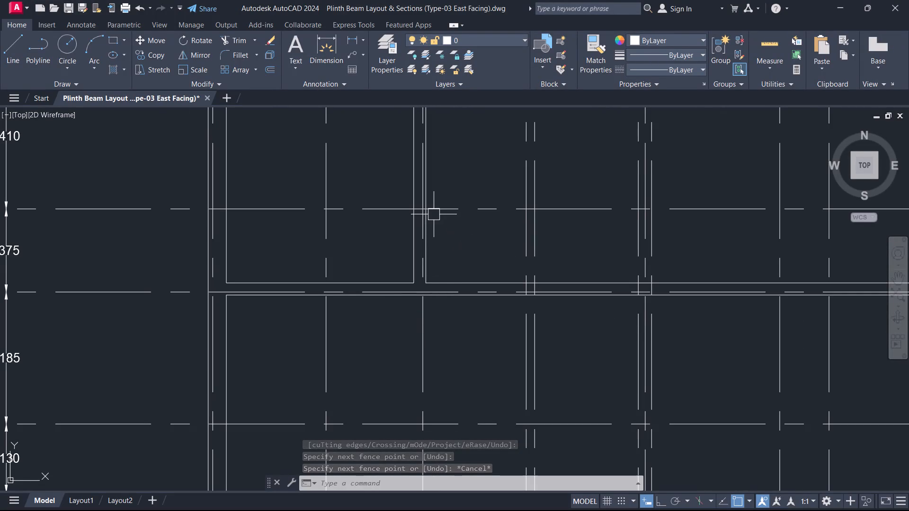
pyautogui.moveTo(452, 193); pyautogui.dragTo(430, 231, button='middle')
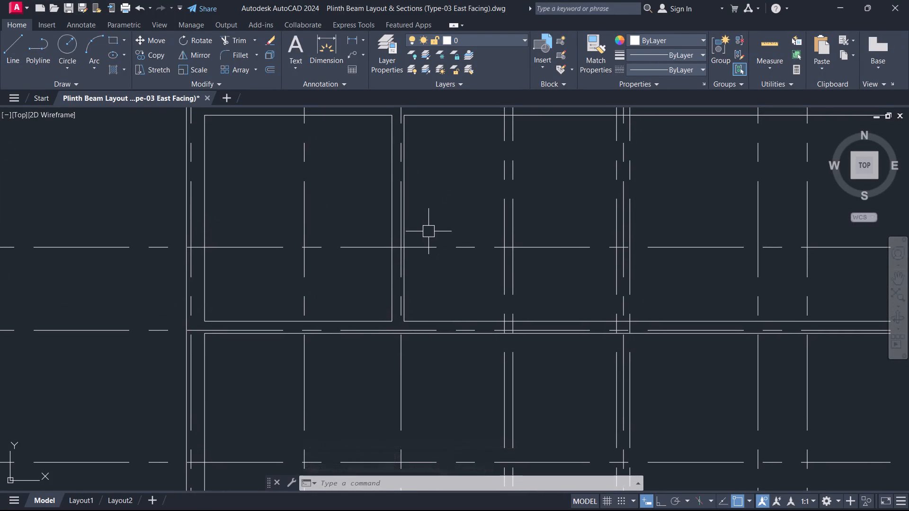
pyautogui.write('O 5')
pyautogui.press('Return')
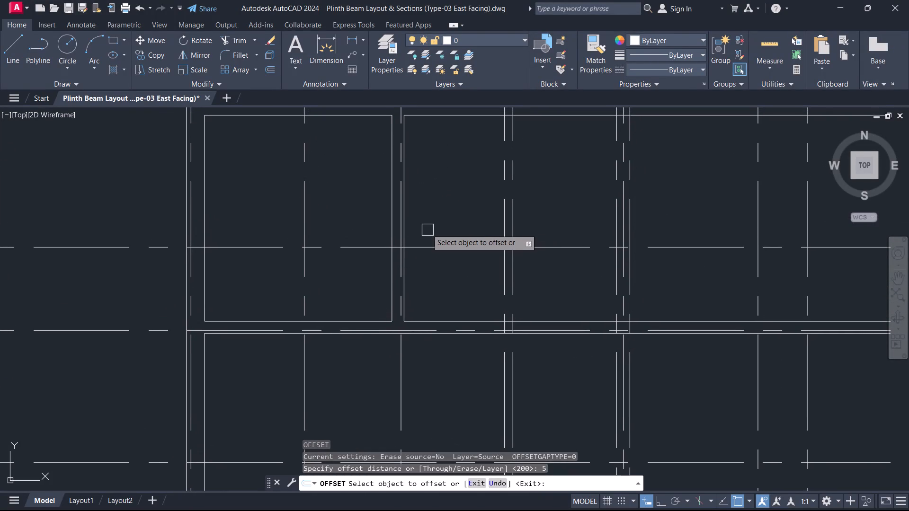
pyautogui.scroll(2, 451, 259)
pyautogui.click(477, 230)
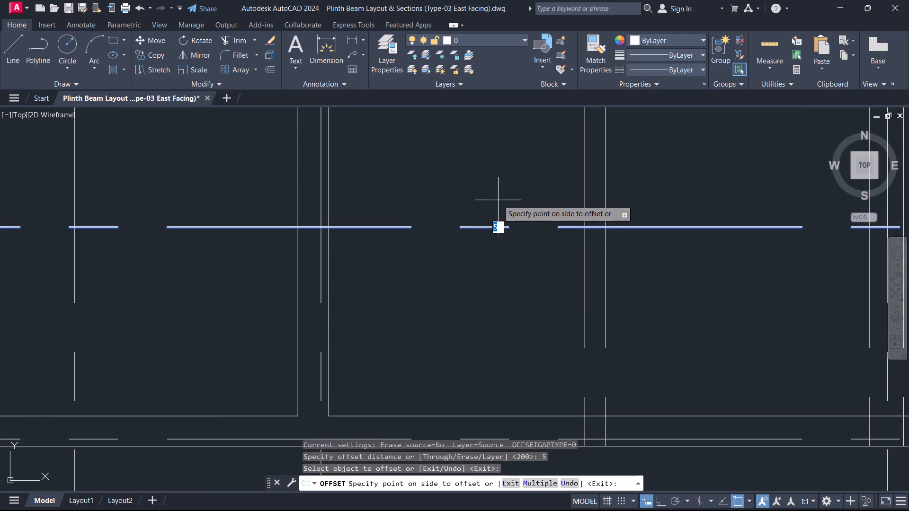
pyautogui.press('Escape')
# Offset grid line B upward by 50 to make its upper beam edge.
pyautogui.write('O')
pyautogui.press('space')
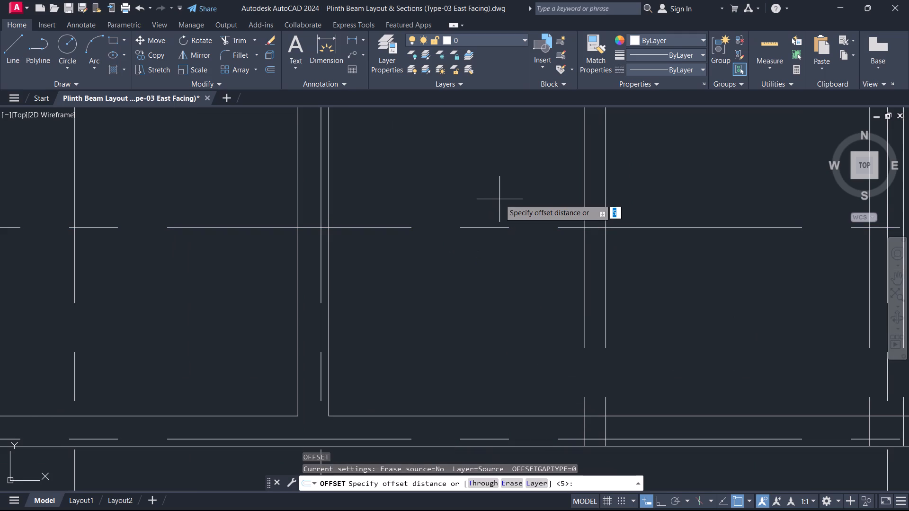
pyautogui.write('50')
pyautogui.press('Return')
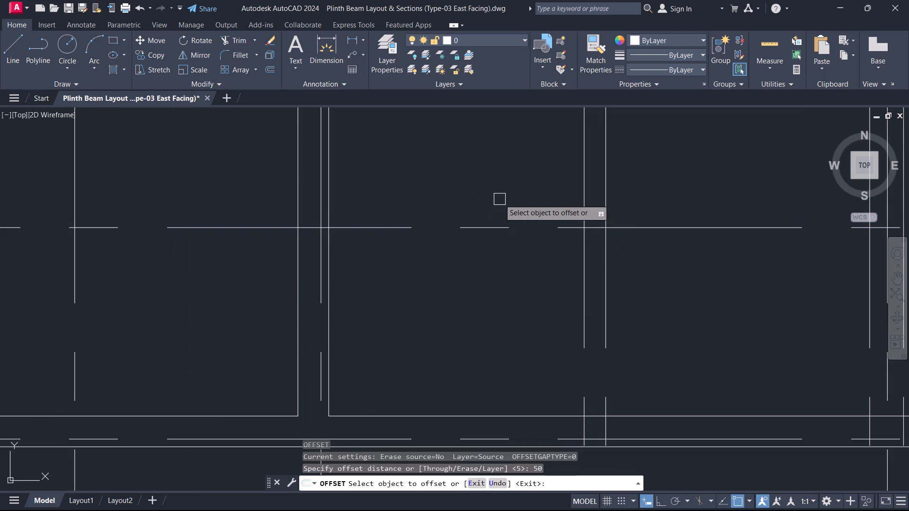
pyautogui.click(496, 228)
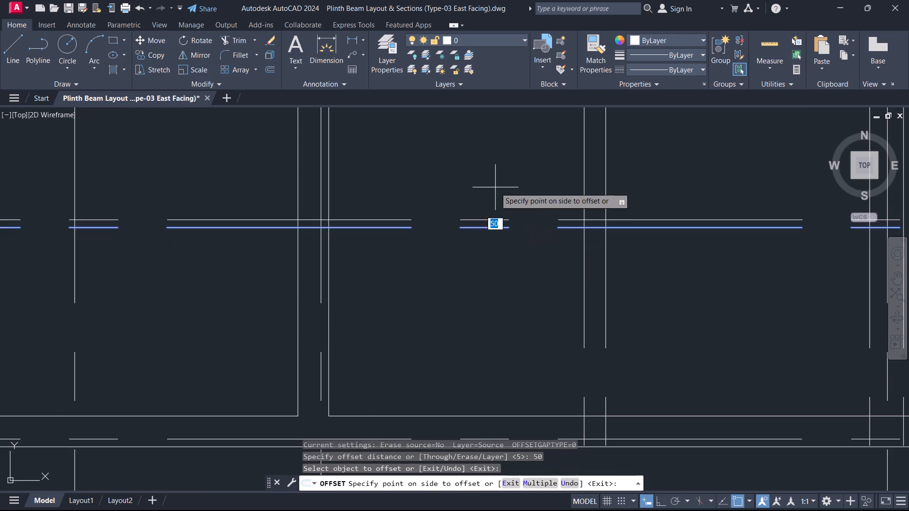
pyautogui.click(495, 185)
pyautogui.press('Escape')
# Offset grid line B's upper beam edge downward by 200 to make the lower beam edge.
pyautogui.write('O 200')
pyautogui.press('Return')
pyautogui.scroll(3, 493, 190)
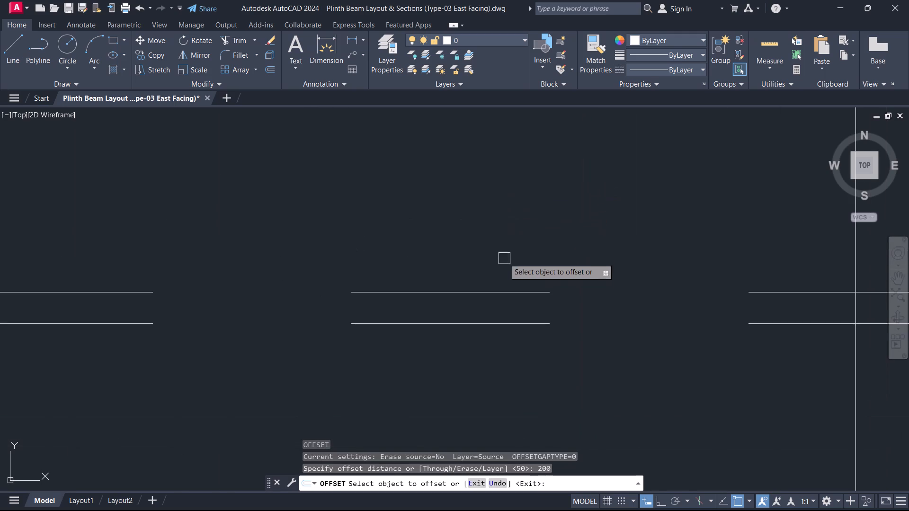
pyautogui.click(513, 292)
pyautogui.click(519, 320)
pyautogui.scroll(-3, 527, 330)
pyautogui.moveTo(524, 329); pyautogui.dragTo(540, 253, button='middle')
pyautogui.scroll(1, 522, 329)
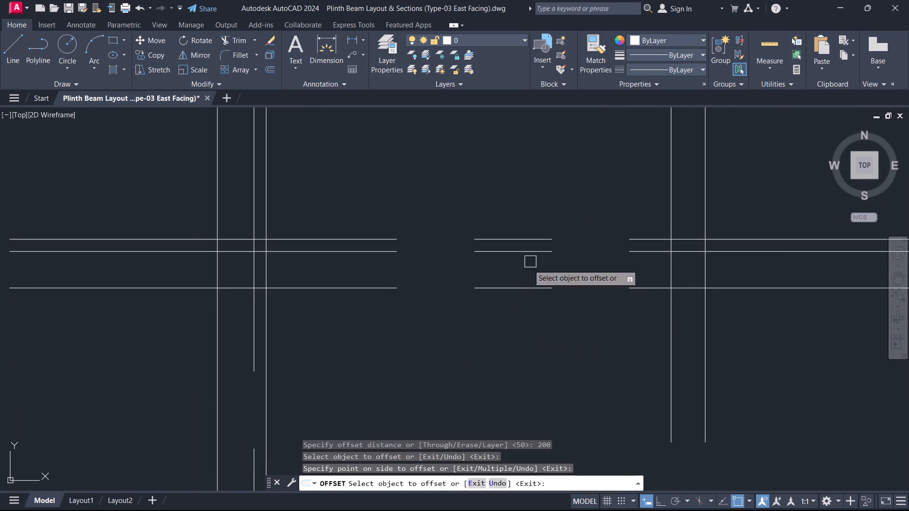
pyautogui.press('Escape')
# Set both grid line B beam edges to the ByLayer linetype and assign them to the PLINTH BEAM layer.
pyautogui.click(523, 295)
pyautogui.click(472, 277)
pyautogui.click(498, 237)
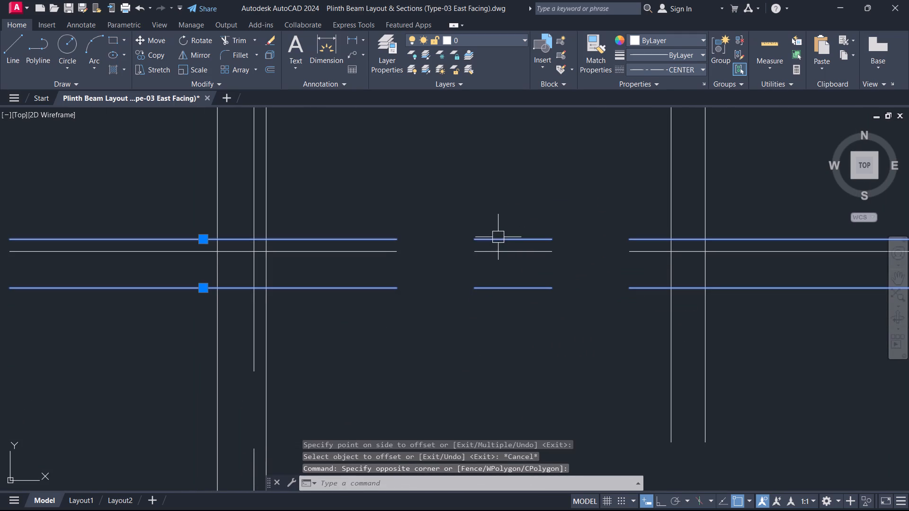
pyautogui.click(674, 69)
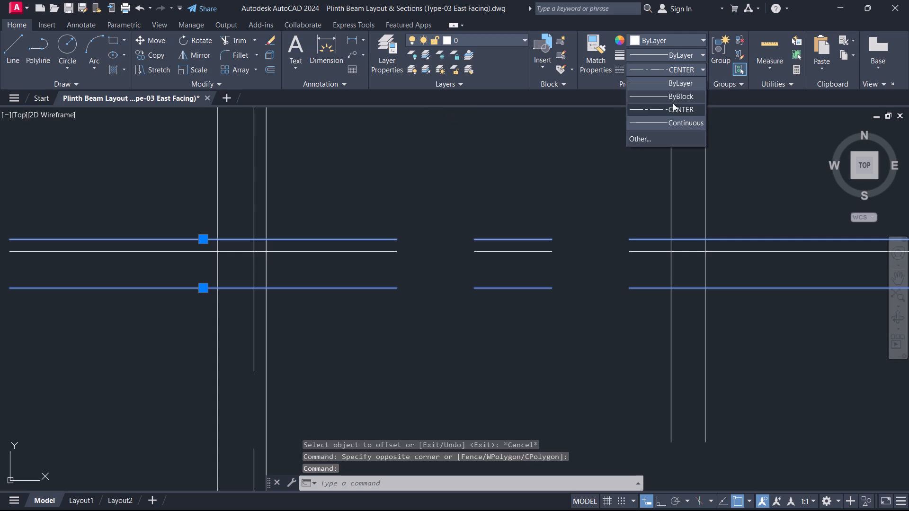
pyautogui.click(681, 88)
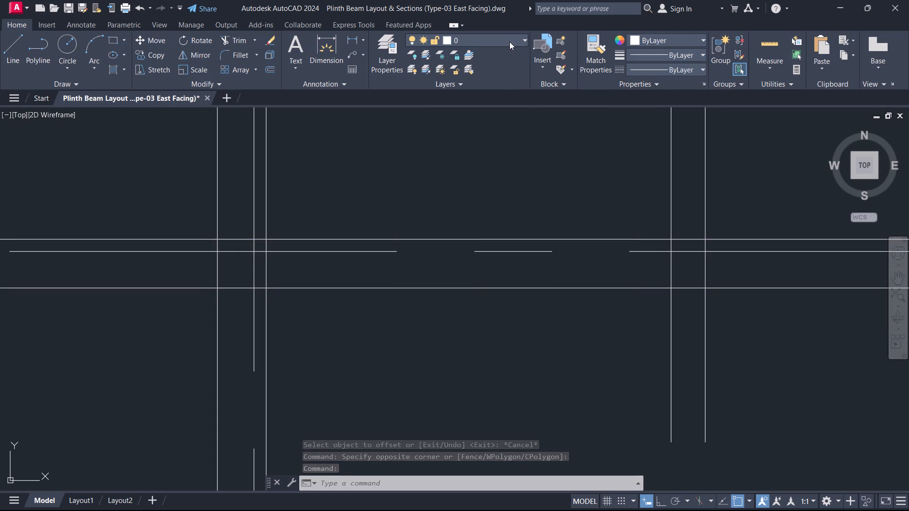
pyautogui.click(509, 42)
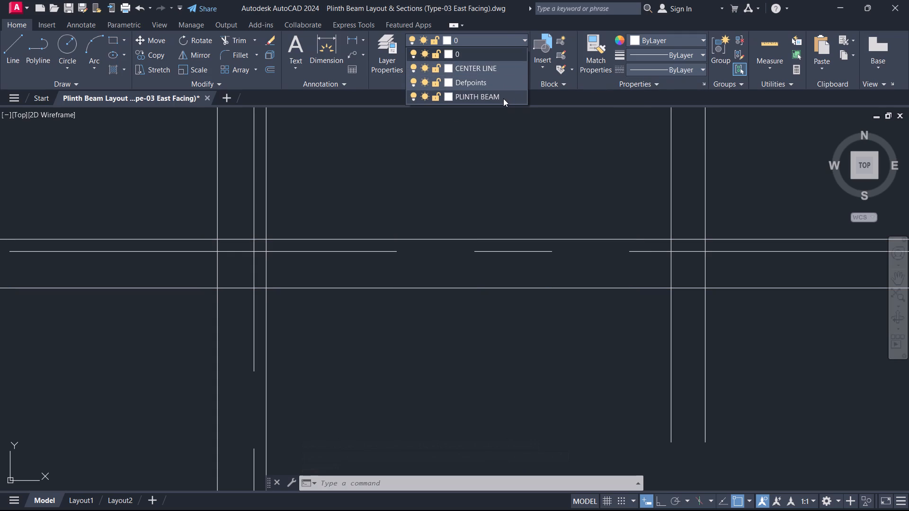
pyautogui.click(503, 98)
pyautogui.press('Escape')
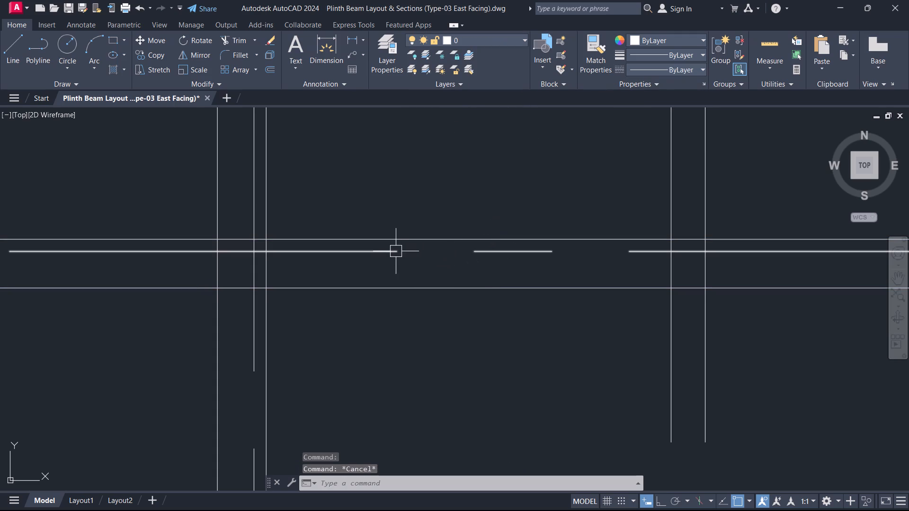
# Trim both grid line B beam edges out between the two beam edges at grid line 3.
pyautogui.press('t')
pyautogui.press('r')
pyautogui.press('space')
pyautogui.scroll(2, 241, 304)
pyautogui.click(232, 257)
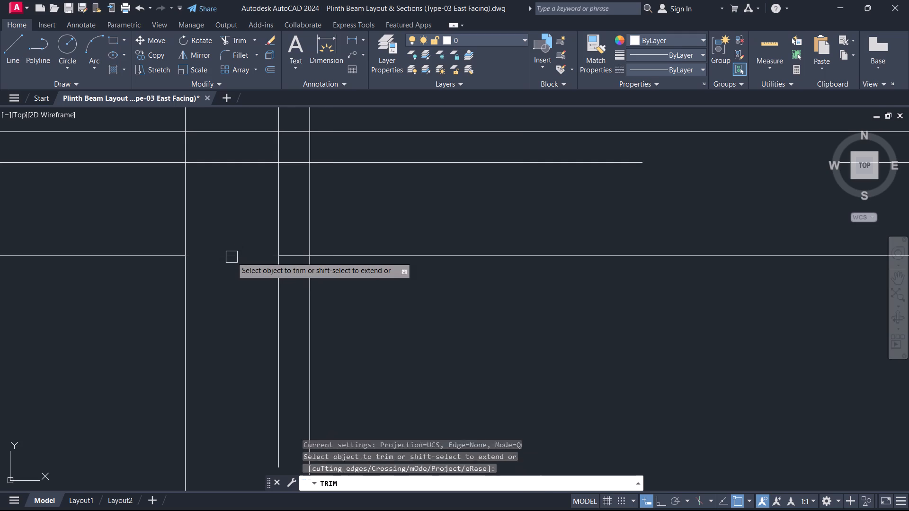
pyautogui.scroll(2, 300, 260)
pyautogui.click(299, 254)
pyautogui.scroll(-3, 208, 197)
pyautogui.moveTo(208, 197); pyautogui.dragTo(217, 236, button='middle')
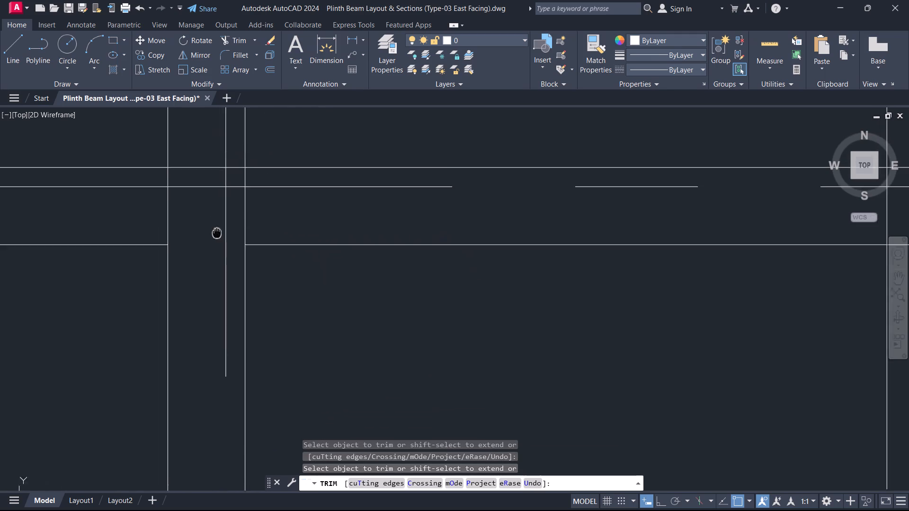
pyautogui.moveTo(217, 236); pyautogui.dragTo(198, 359, button='middle')
pyautogui.scroll(2, 196, 289)
pyautogui.click(188, 296)
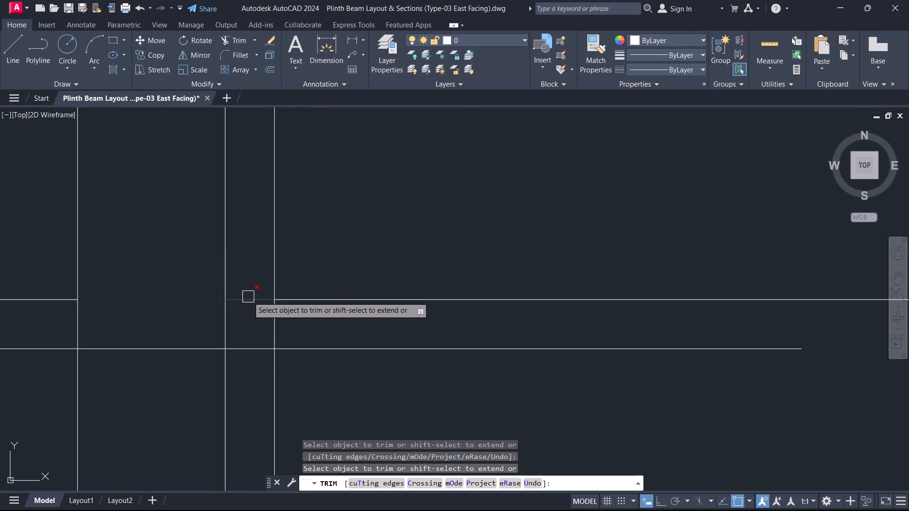
pyautogui.click(248, 297)
# Trim grid line 3's right beam edge out between the two grid line B beam edges.
pyautogui.click(276, 319)
pyautogui.click(277, 385)
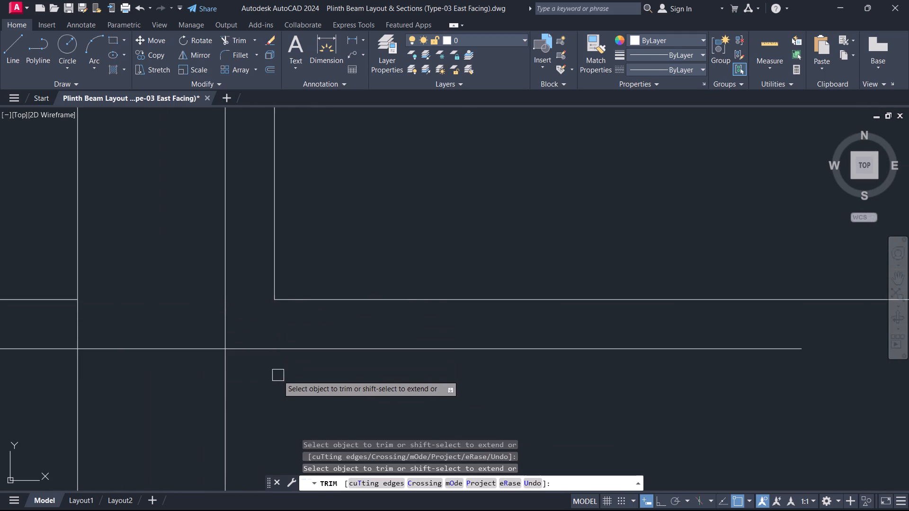
# Trim off both grid line B beam edges to the left of grid line 3's left beam edge.
pyautogui.scroll(-2, 368, 279)
pyautogui.scroll(-2, 350, 328)
pyautogui.moveTo(351, 331); pyautogui.dragTo(337, 215, button='middle')
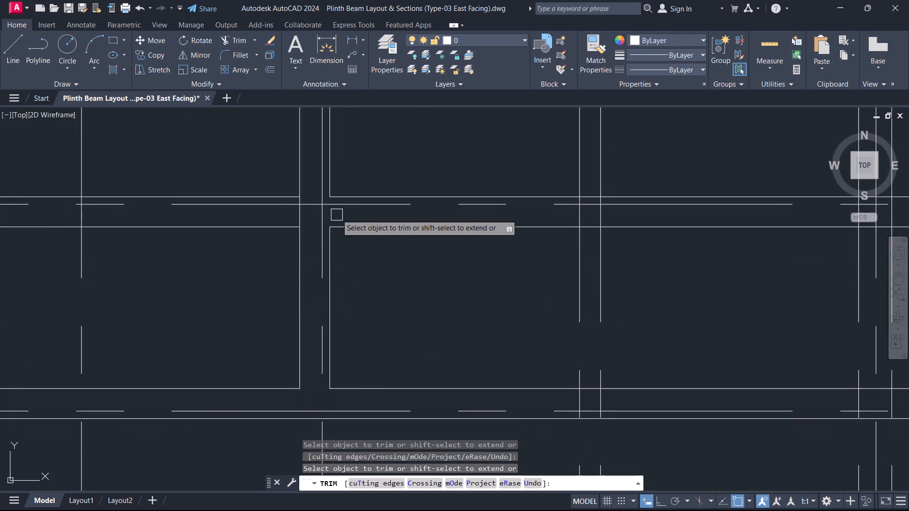
pyautogui.scroll(3, 287, 221)
pyautogui.moveTo(223, 285); pyautogui.dragTo(110, 385, button='middle')
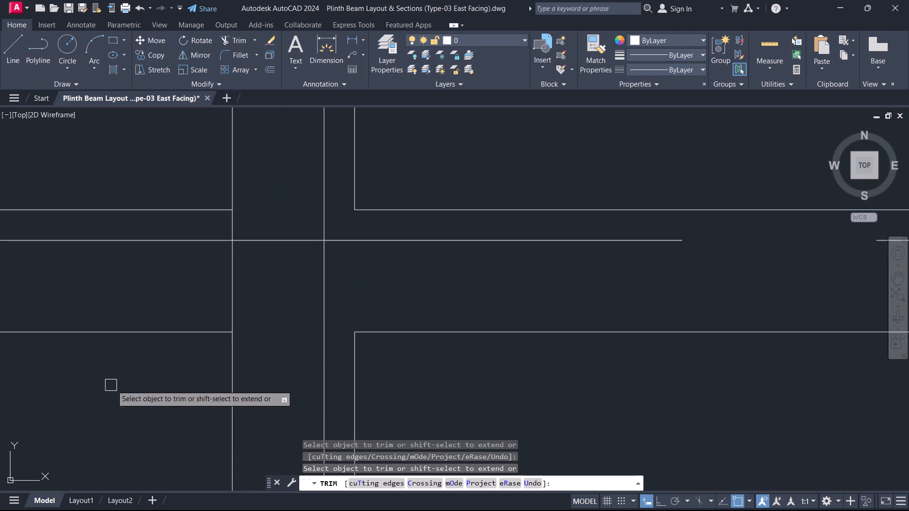
pyautogui.click(167, 330)
pyautogui.click(157, 212)
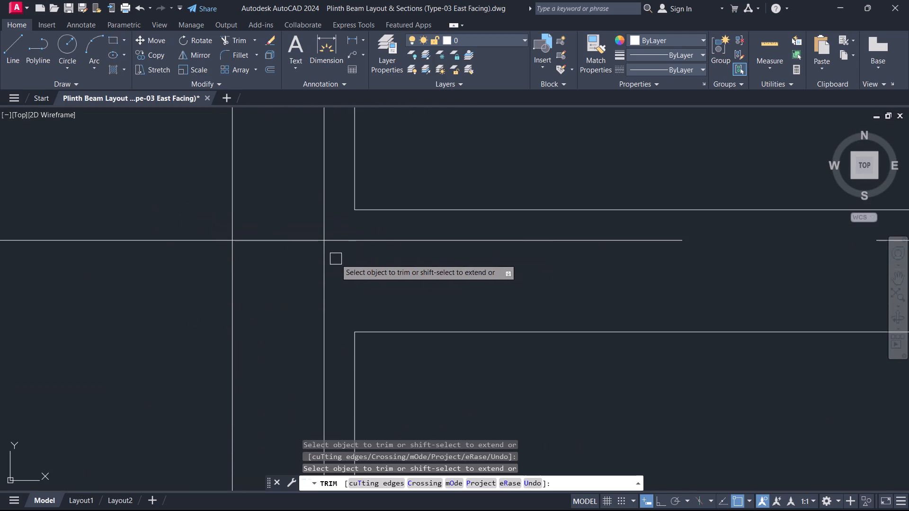
pyautogui.scroll(-3, 430, 266)
pyautogui.moveTo(609, 291); pyautogui.dragTo(178, 359, button='middle')
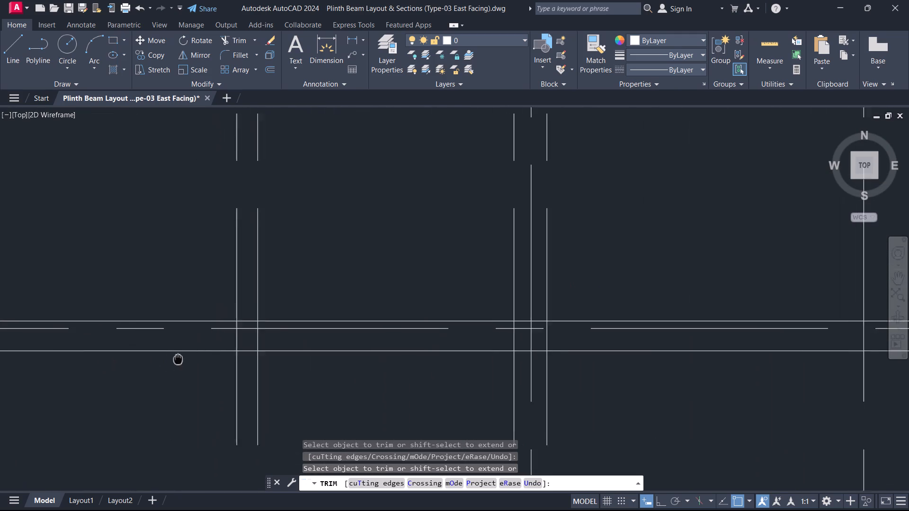
pyautogui.moveTo(178, 359); pyautogui.dragTo(245, 357, button='middle')
pyautogui.press('Escape')
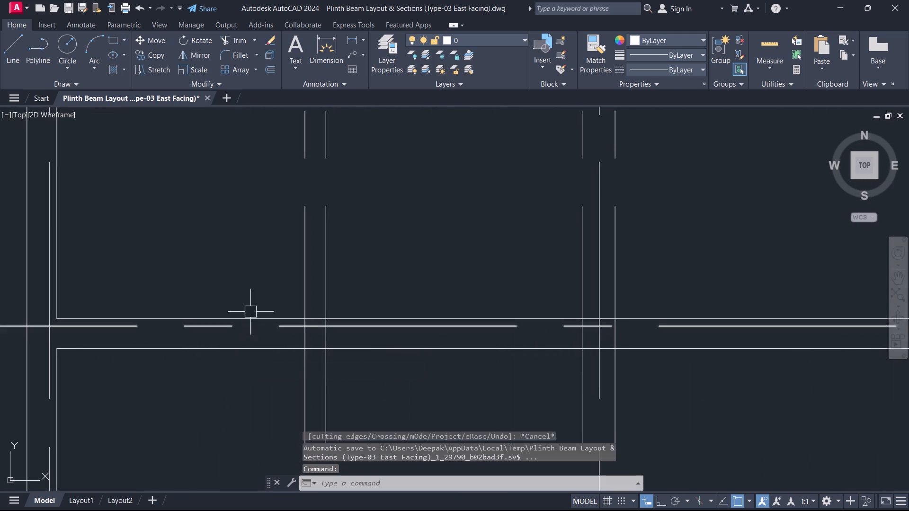
# Offset grid line 4 to the left by 50 to make its left beam edge.
pyautogui.scroll(-4, 238, 278)
pyautogui.scroll(2, 227, 252)
pyautogui.moveTo(236, 261); pyautogui.dragTo(266, 262, button='middle')
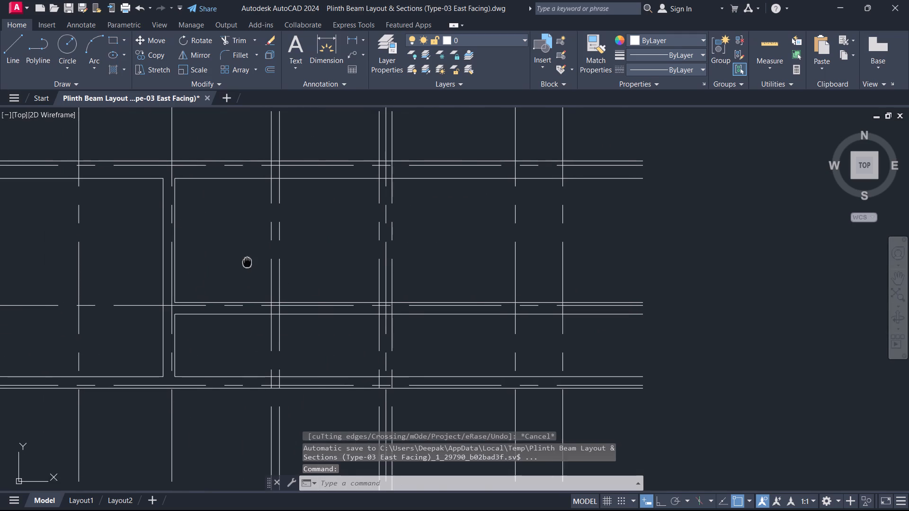
pyautogui.moveTo(266, 262); pyautogui.dragTo(377, 267, button='middle')
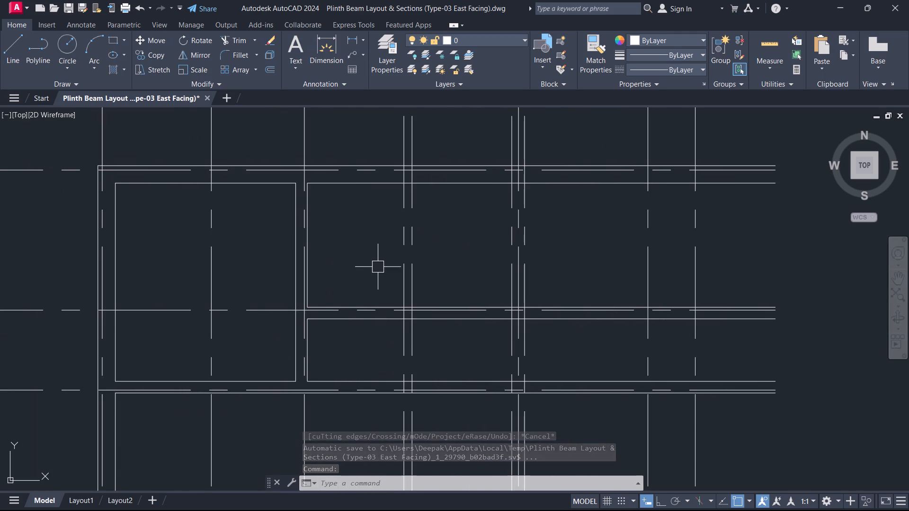
pyautogui.write('O')
pyautogui.press('space')
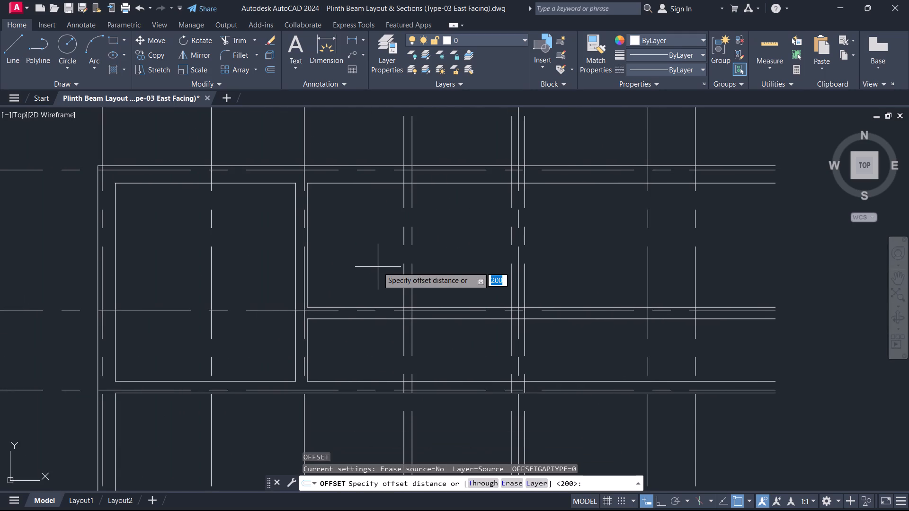
pyautogui.press('5')
pyautogui.press('0')
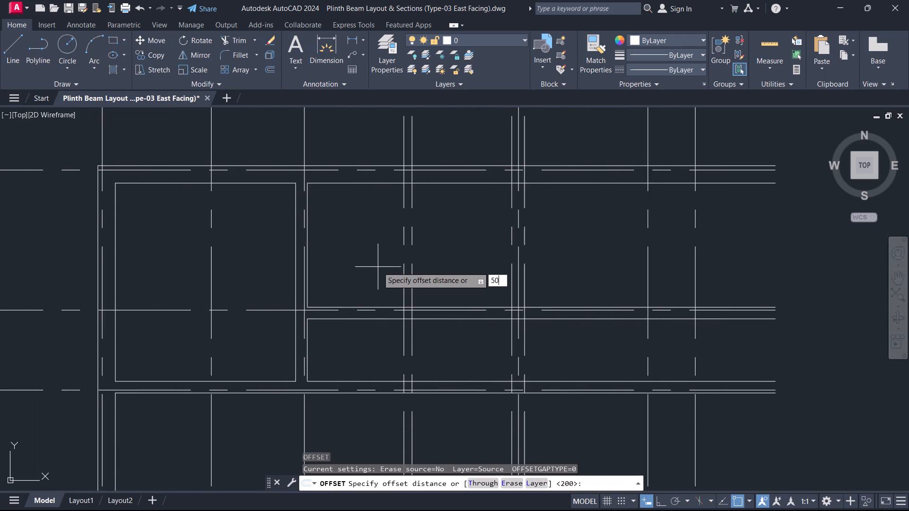
pyautogui.press('Return')
pyautogui.scroll(3, 378, 267)
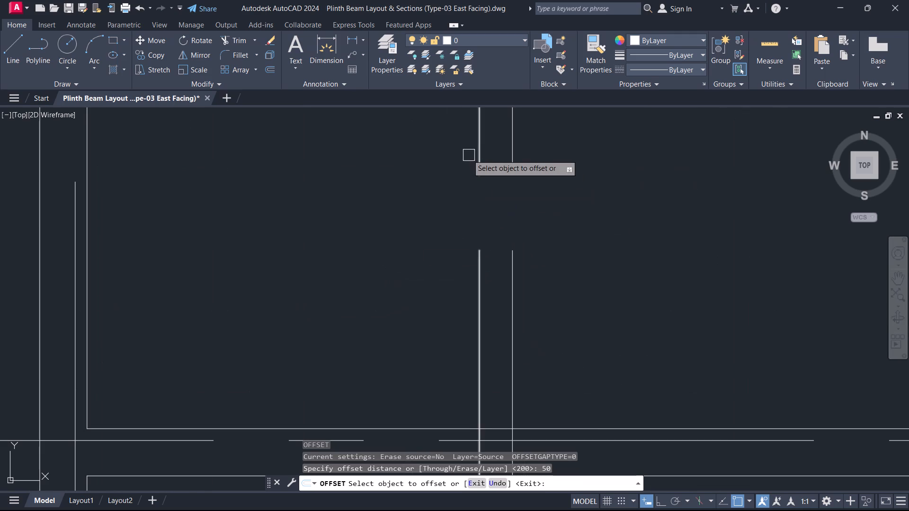
pyautogui.moveTo(481, 163); pyautogui.dragTo(477, 165)
pyautogui.click(451, 168)
pyautogui.scroll(-5, 455, 176)
pyautogui.moveTo(455, 176); pyautogui.dragTo(432, 334, button='middle')
pyautogui.scroll(-1, 447, 228)
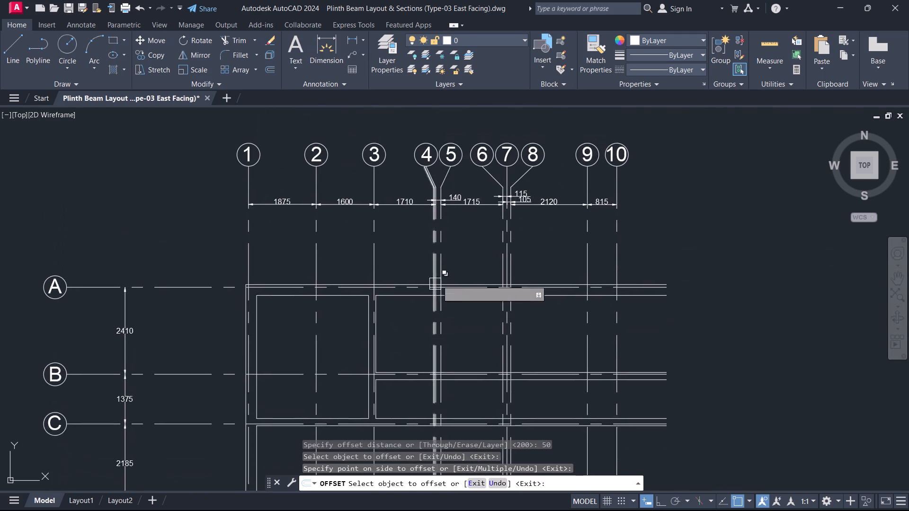
pyautogui.scroll(2, 445, 261)
pyautogui.moveTo(435, 329); pyautogui.dragTo(504, 233, button='middle')
pyautogui.press('Escape')
# Offset grid line 4's left beam edge to the right by 200 to make the right beam edge.
pyautogui.moveTo(463, 372); pyautogui.dragTo(468, 303, button='middle')
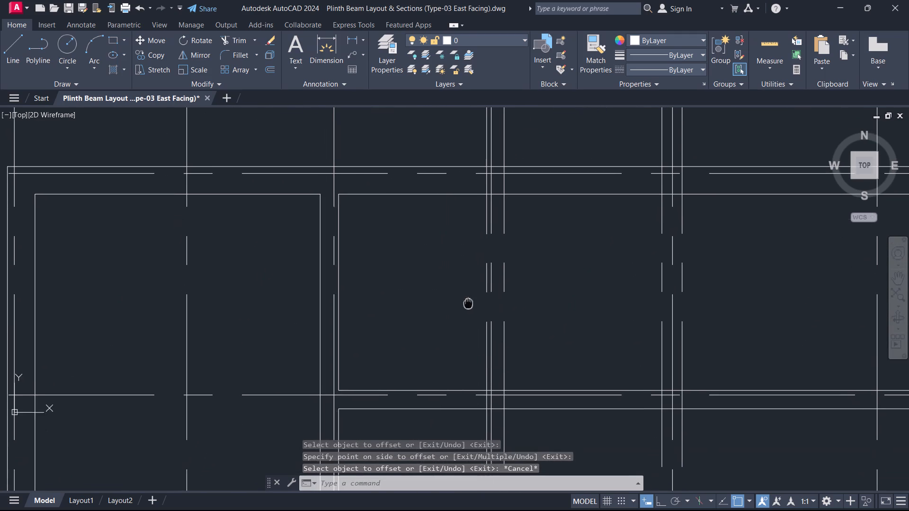
pyautogui.moveTo(468, 303); pyautogui.dragTo(469, 303, button='middle')
pyautogui.write('O 200')
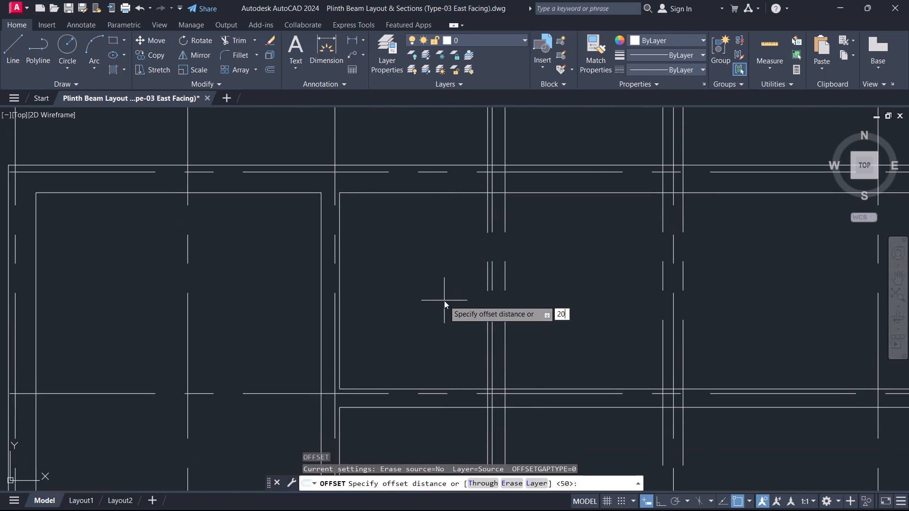
pyautogui.press('Return')
pyautogui.scroll(2, 472, 295)
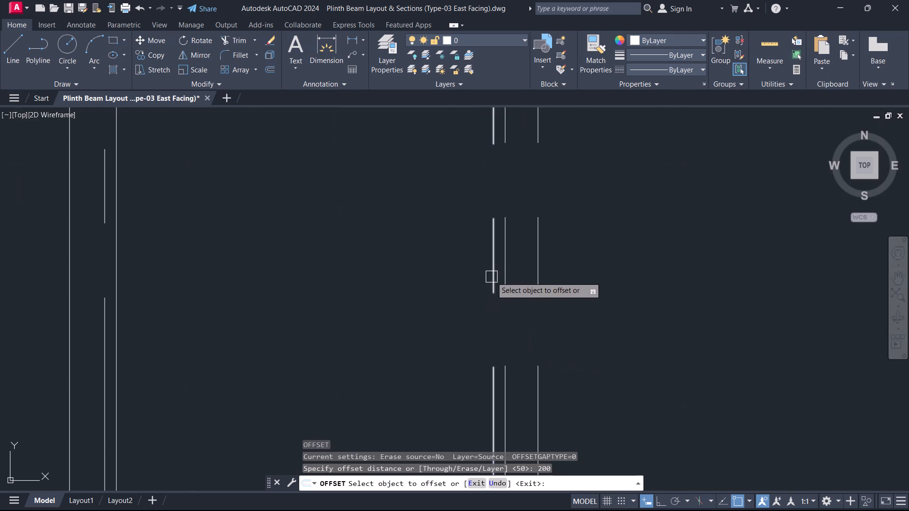
pyautogui.click(491, 277)
pyautogui.click(643, 269)
pyautogui.press('Escape')
# Explode the right beam edge polyline made from grid line 4 and delete its slanted top segment.
pyautogui.scroll(1, 545, 280)
pyautogui.scroll(-7, 544, 279)
pyautogui.scroll(6, 569, 209)
pyautogui.scroll(3, 392, 182)
pyautogui.moveTo(389, 175); pyautogui.dragTo(366, 304, button='middle')
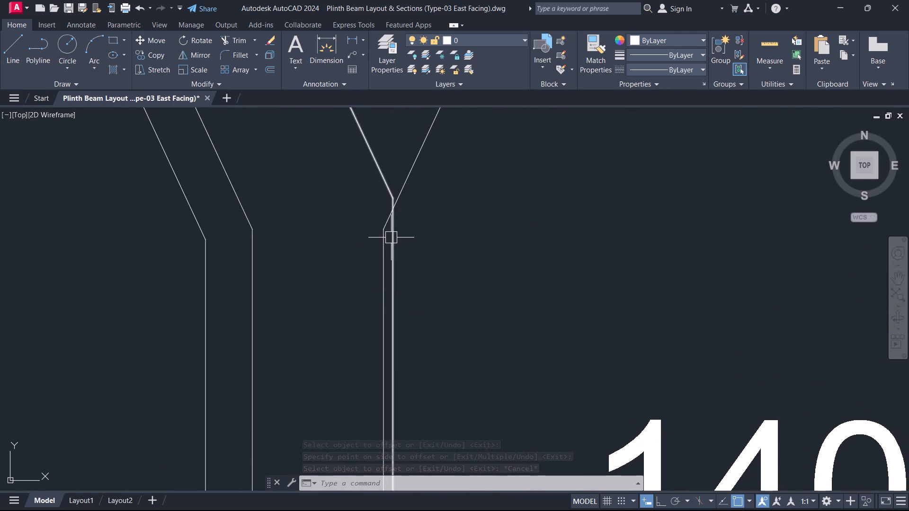
pyautogui.scroll(-6, 392, 239)
pyautogui.scroll(2, 397, 249)
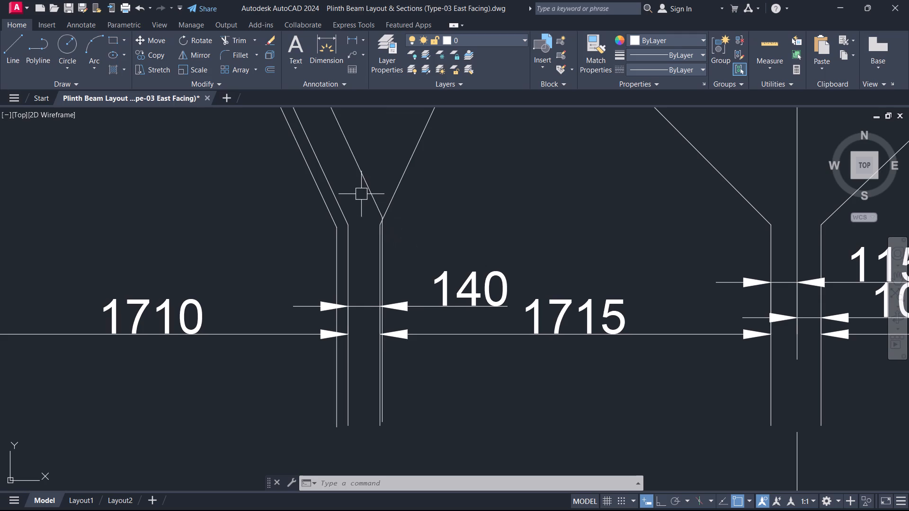
pyautogui.click(364, 189)
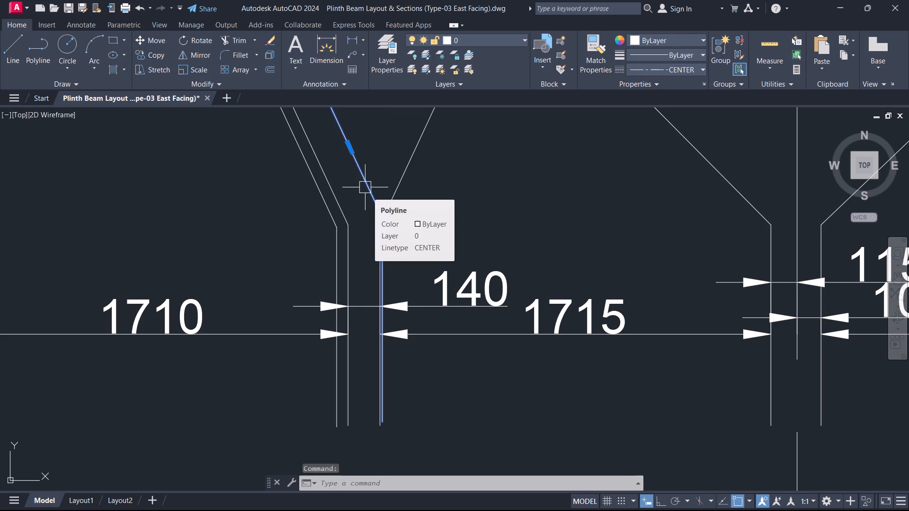
pyautogui.write('X')
pyautogui.press('space')
pyautogui.click(365, 187)
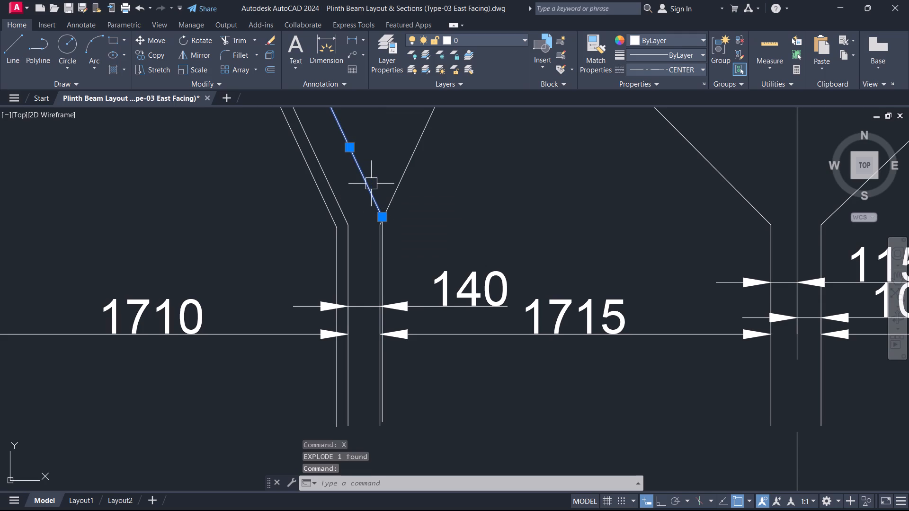
pyautogui.press('Delete')
pyautogui.scroll(4, 383, 207)
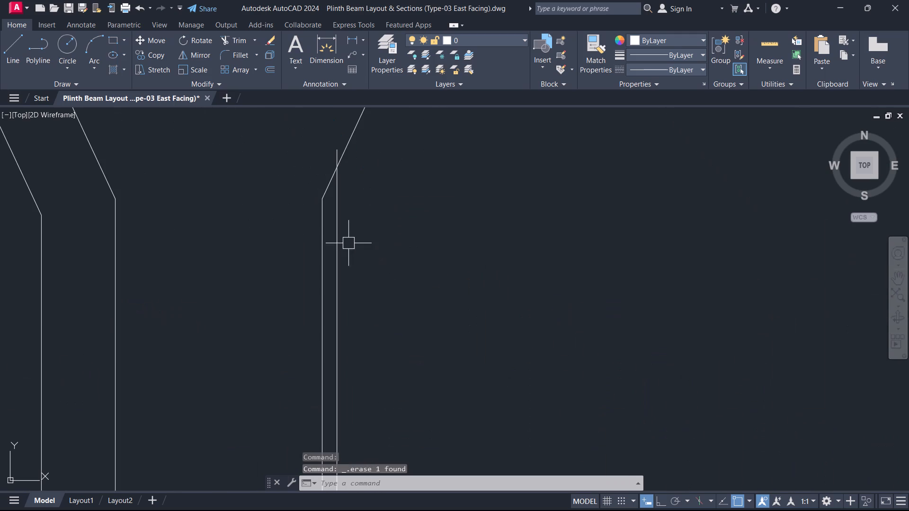
# Move both grid line 4 beam edges to the PLINTH BEAM layer and set their linetype to ByLayer.
pyautogui.click(338, 240)
pyautogui.scroll(-11, 377, 300)
pyautogui.scroll(1, 392, 410)
pyautogui.moveTo(392, 410); pyautogui.dragTo(473, 152, button='middle')
pyautogui.scroll(1, 425, 227)
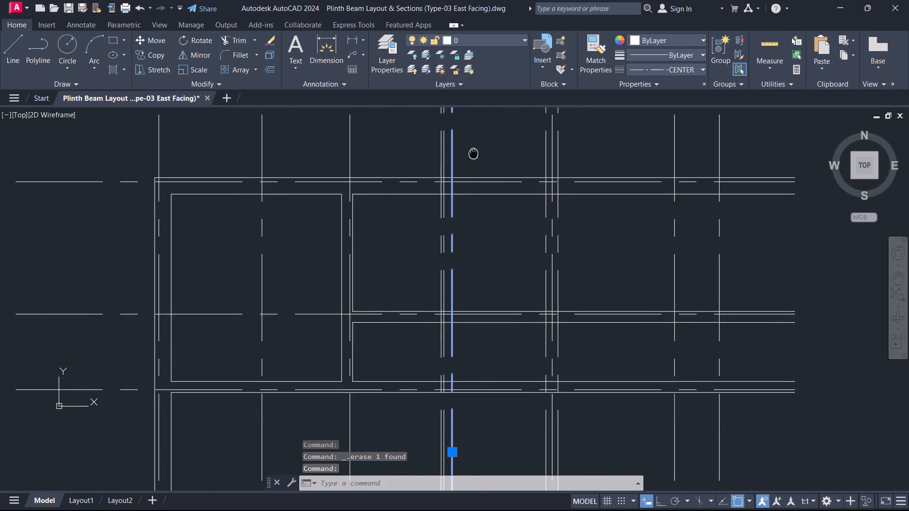
pyautogui.moveTo(473, 152); pyautogui.dragTo(473, 153, button='middle')
pyautogui.scroll(4, 454, 273)
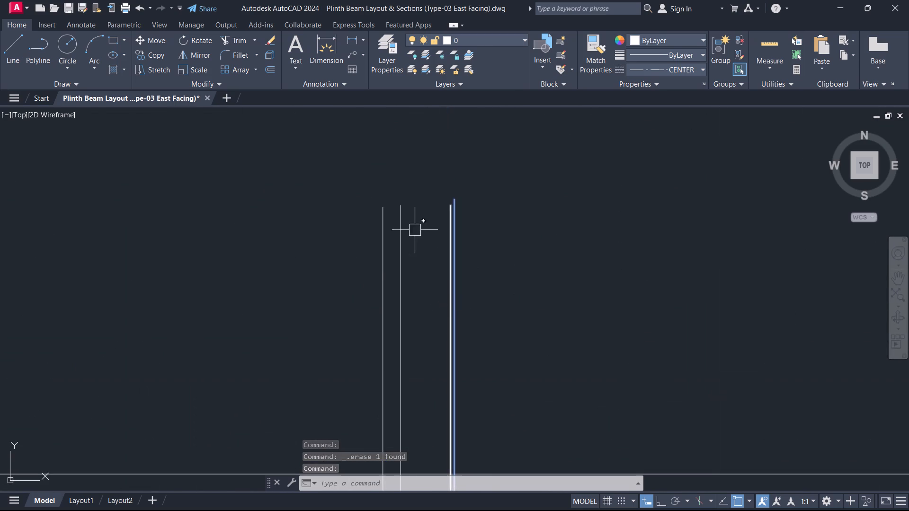
pyautogui.scroll(1, 380, 250)
pyautogui.click(380, 252)
pyautogui.click(465, 34)
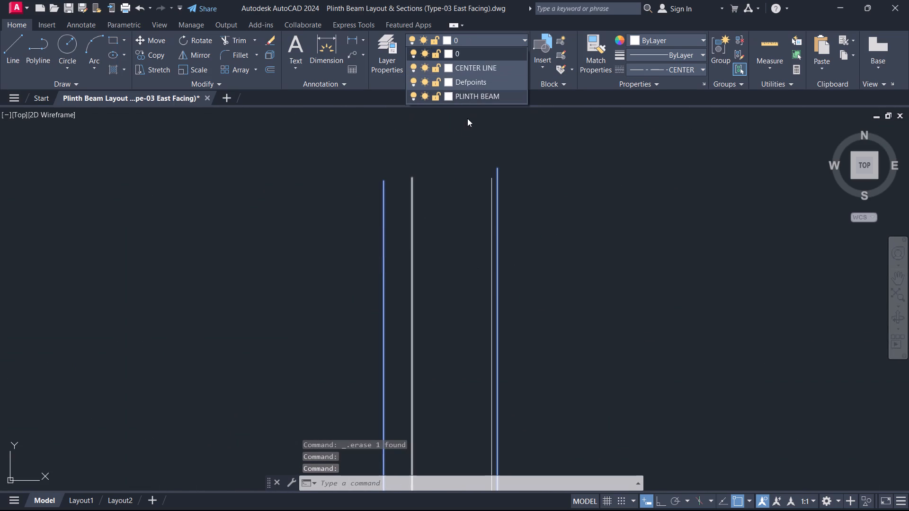
pyautogui.click(478, 97)
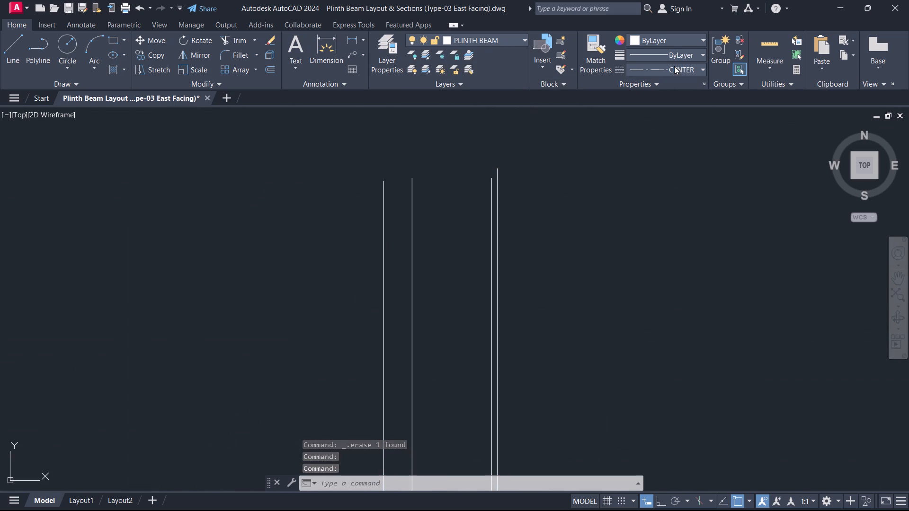
pyautogui.click(674, 66)
pyautogui.click(659, 85)
pyautogui.press('Escape')
# Trim off both grid line 4 beam edges above the lower edge of the top horizontal beam.
pyautogui.scroll(-5, 506, 184)
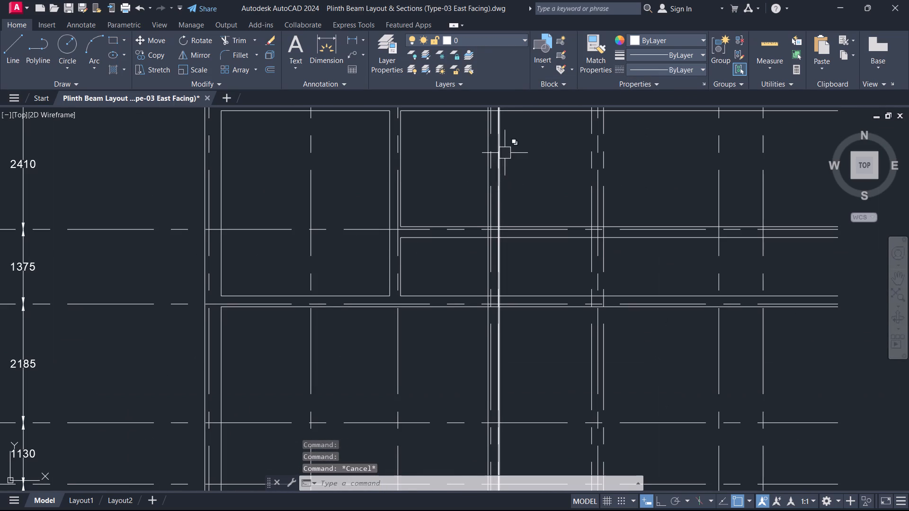
pyautogui.moveTo(506, 148); pyautogui.dragTo(494, 264, button='middle')
pyautogui.scroll(5, 488, 229)
pyautogui.scroll(1, 478, 183)
pyautogui.moveTo(482, 182); pyautogui.dragTo(491, 213, button='middle')
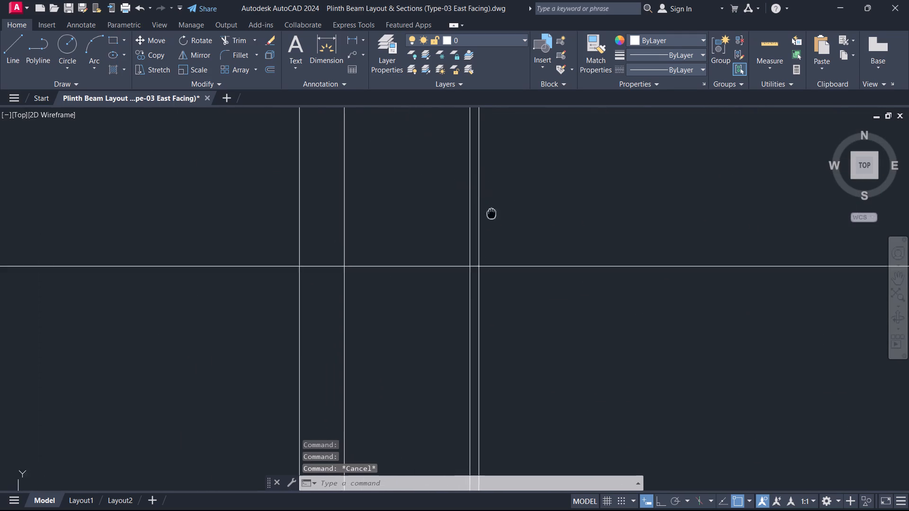
pyautogui.moveTo(491, 213); pyautogui.dragTo(509, 298, button='middle')
pyautogui.press('t')
pyautogui.press('r')
pyautogui.press('space')
pyautogui.click(499, 311)
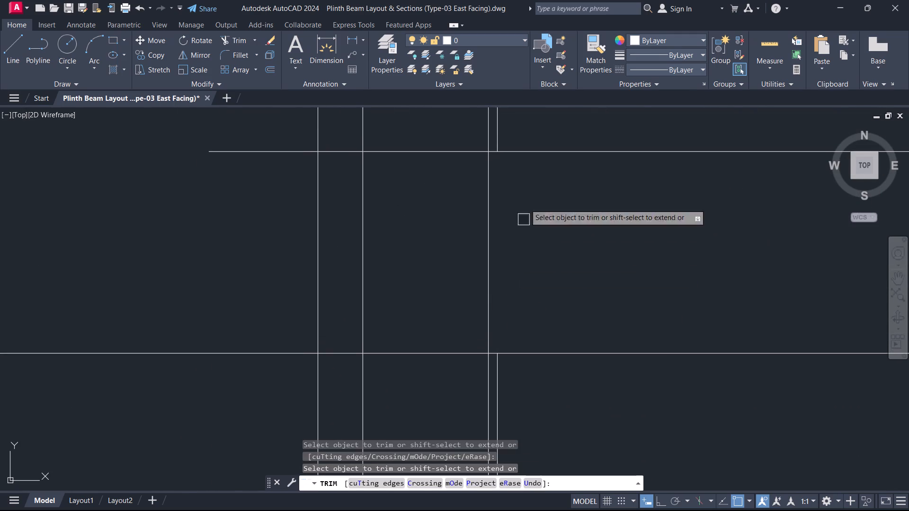
pyautogui.click(501, 121)
pyautogui.click(320, 257)
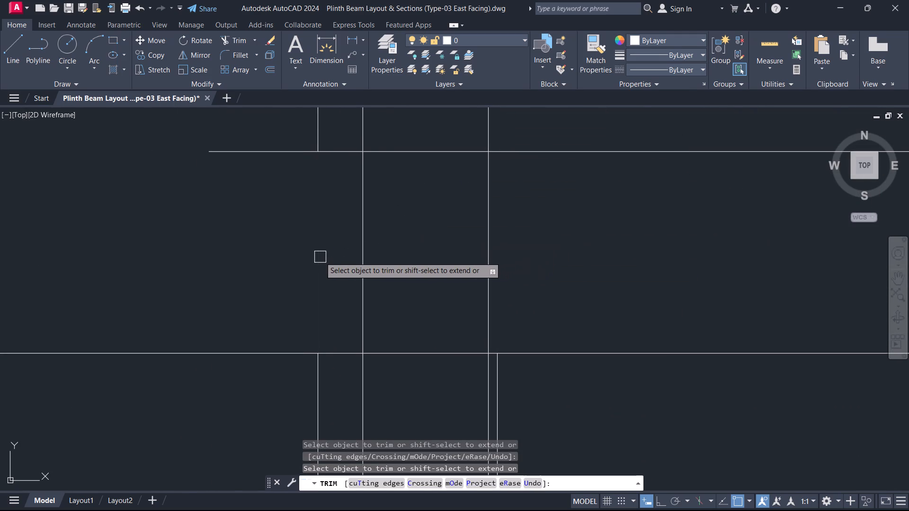
pyautogui.click(313, 125)
# Trim the top horizontal beam's lower edge between grid line 4's left and right beam edges.
pyautogui.scroll(-3, 303, 215)
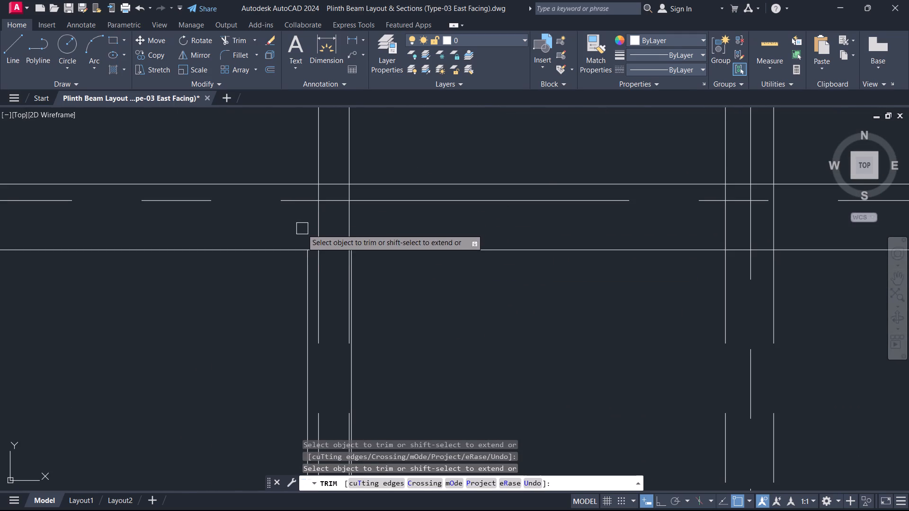
pyautogui.moveTo(335, 324); pyautogui.dragTo(347, 260, button='middle')
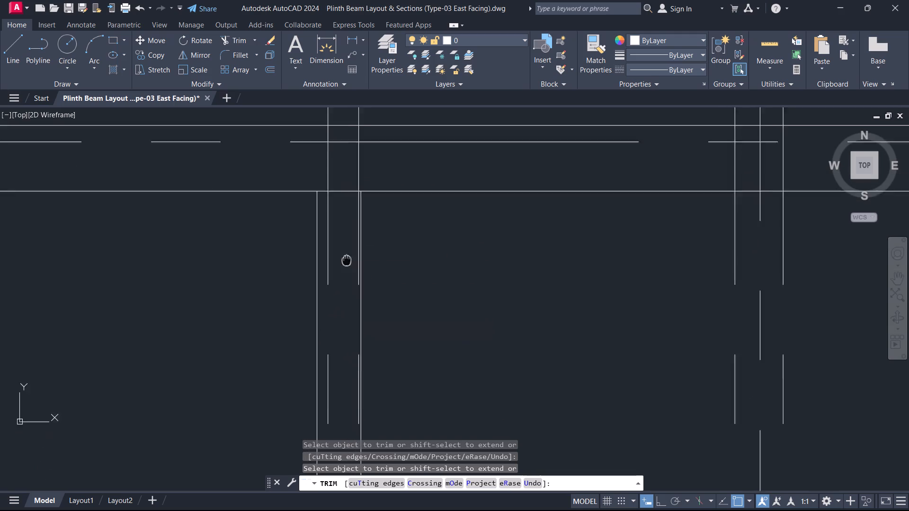
pyautogui.moveTo(347, 260); pyautogui.dragTo(358, 214, button='middle')
pyautogui.scroll(3, 368, 141)
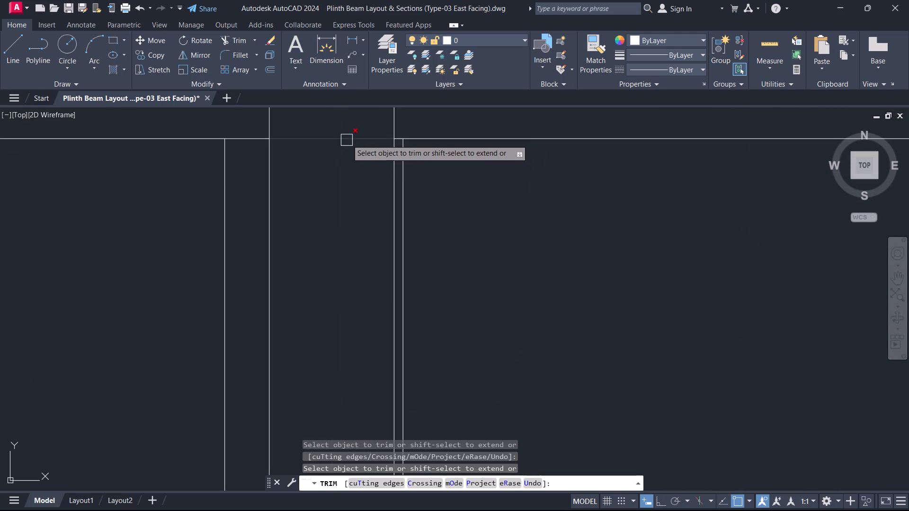
pyautogui.click(349, 134)
pyautogui.scroll(4, 382, 131)
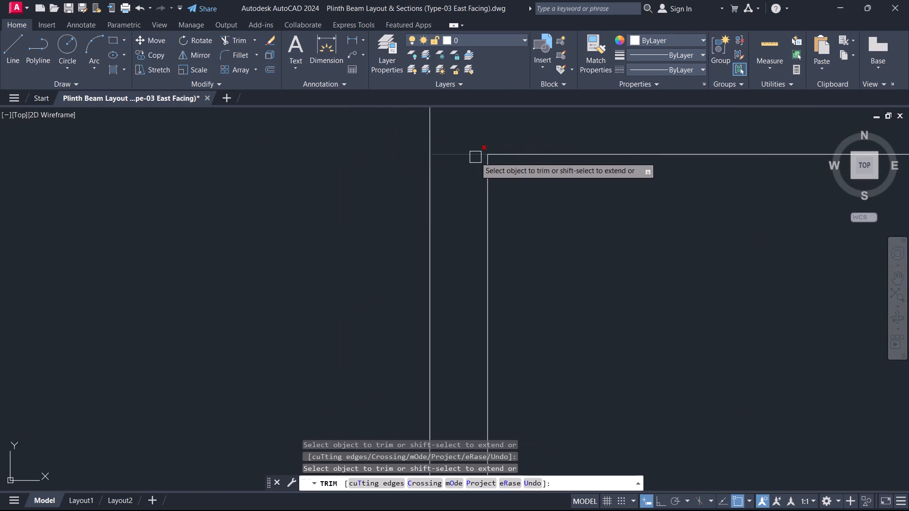
pyautogui.click(473, 156)
pyautogui.scroll(-5, 310, 203)
pyautogui.scroll(1, 205, 197)
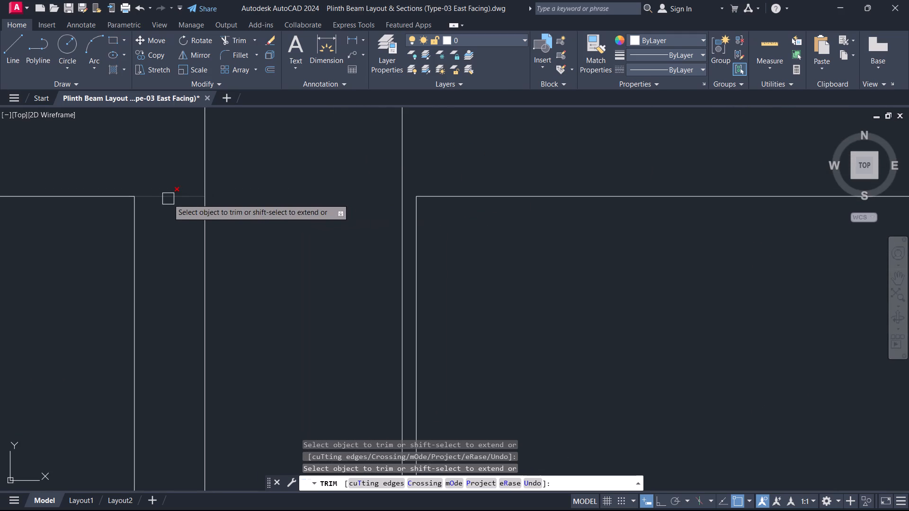
pyautogui.click(162, 197)
pyautogui.press('Escape')
# Trim both grid line B beam edges between grid line 4's right beam edge and grid line 6.
pyautogui.scroll(-4, 287, 256)
pyautogui.moveTo(359, 310); pyautogui.dragTo(410, 153, button='middle')
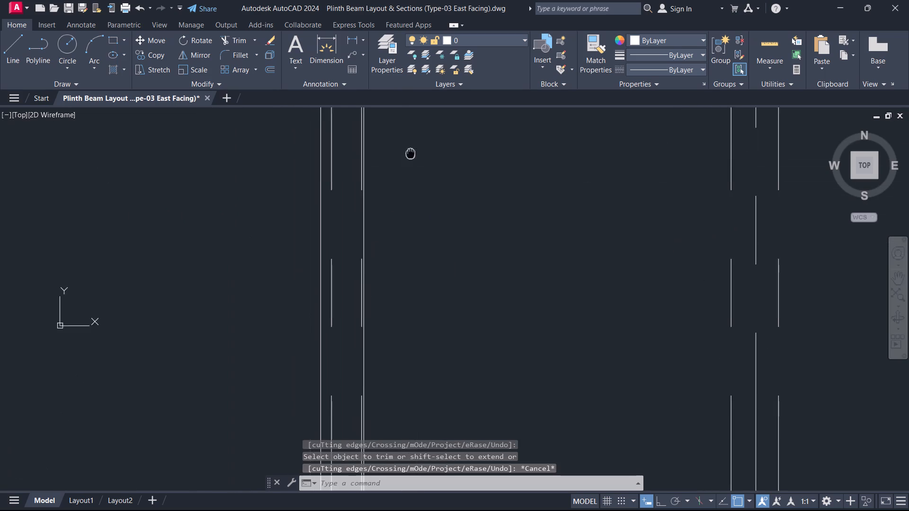
pyautogui.moveTo(410, 153); pyautogui.dragTo(411, 152, button='middle')
pyautogui.scroll(-2, 395, 305)
pyautogui.moveTo(405, 338); pyautogui.dragTo(404, 217, button='middle')
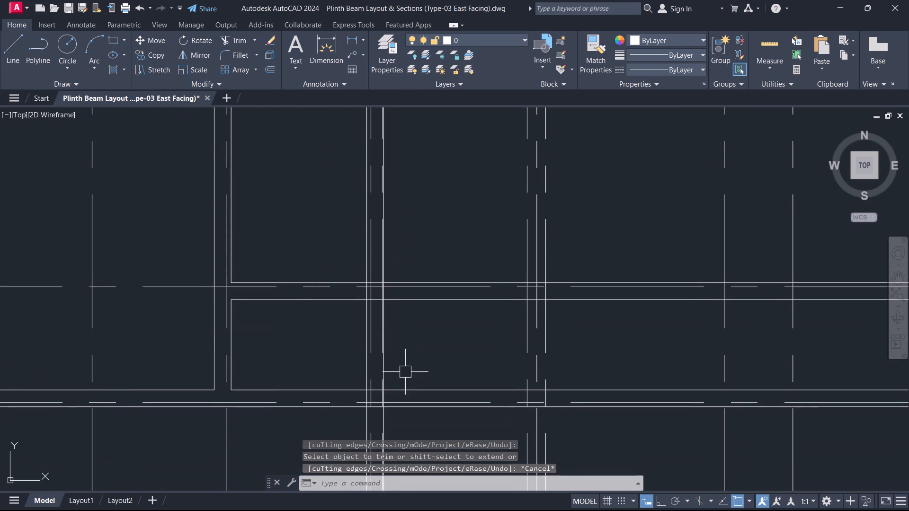
pyautogui.scroll(1, 410, 310)
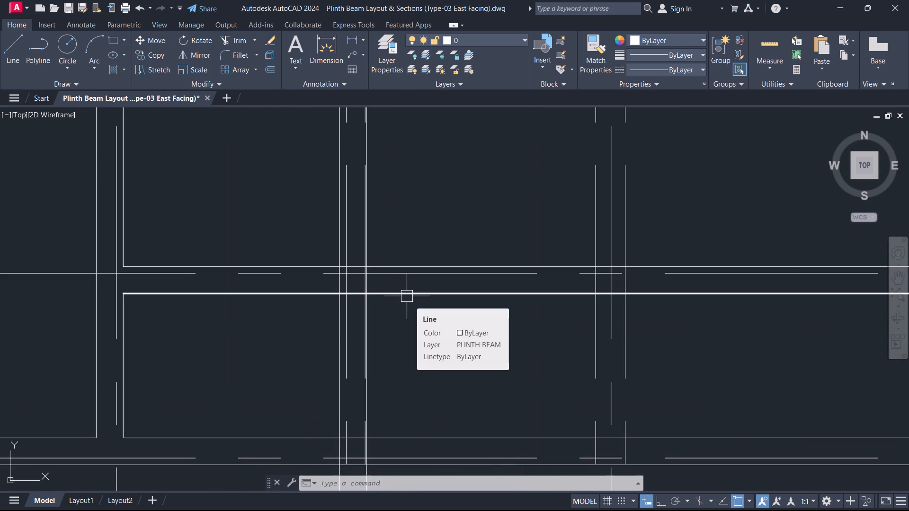
pyautogui.write('TR')
pyautogui.press('space')
pyautogui.click(410, 297)
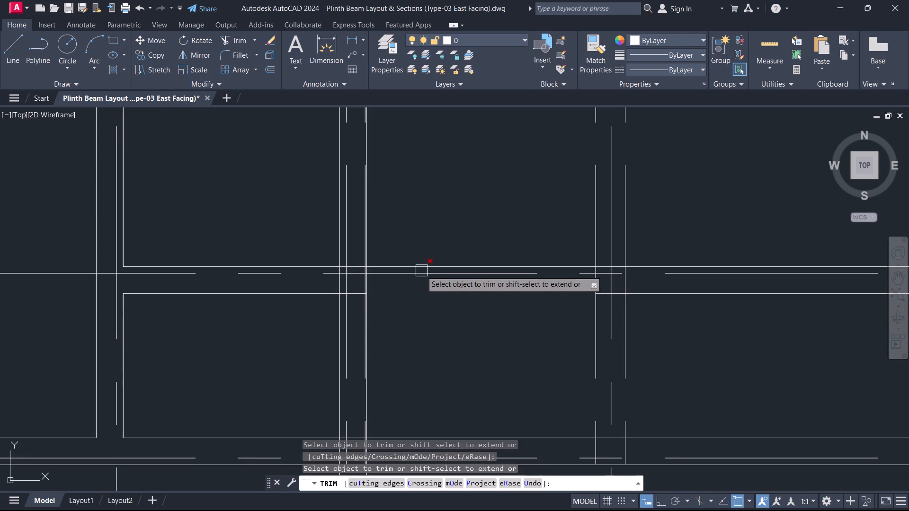
pyautogui.scroll(2, 420, 266)
pyautogui.click(414, 268)
pyautogui.scroll(-2, 649, 346)
pyautogui.moveTo(643, 345); pyautogui.dragTo(403, 346, button='middle')
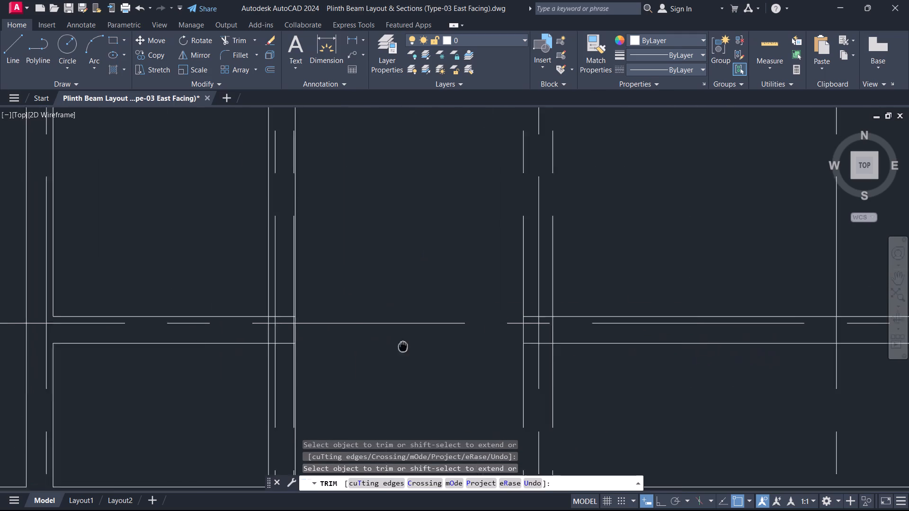
pyautogui.moveTo(403, 346); pyautogui.dragTo(200, 344, button='middle')
pyautogui.press('Escape')
# Delete the two leftover grid line B beam edge pieces to the right of grid line 6.
pyautogui.click(358, 343)
pyautogui.click(341, 312)
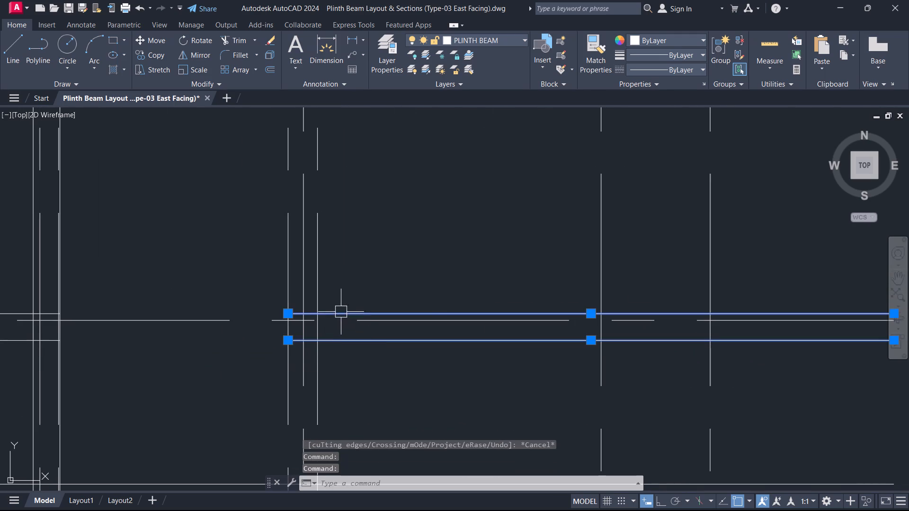
pyautogui.press('Delete')
# Trim grid line B's lower beam edge back to grid line 4's left beam edge.
pyautogui.scroll(-3, 414, 319)
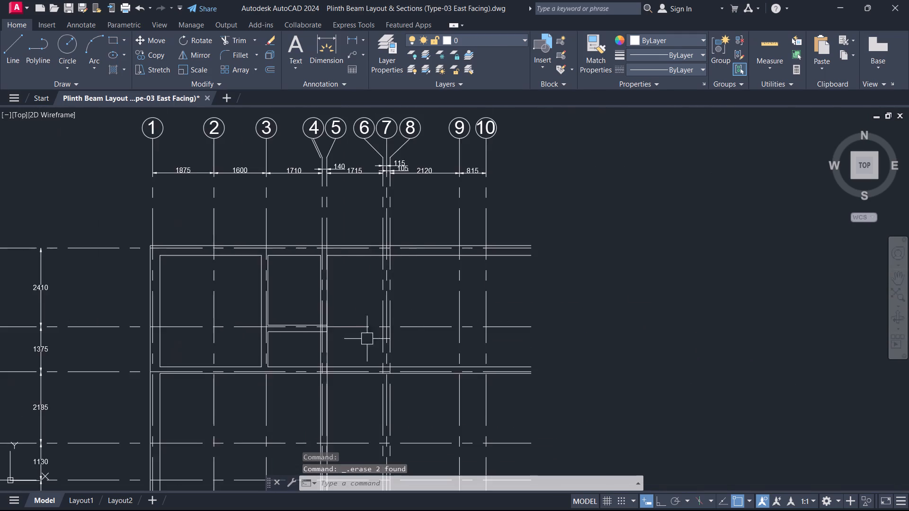
pyautogui.scroll(2, 329, 333)
pyautogui.scroll(1, 270, 338)
pyautogui.scroll(2, 312, 319)
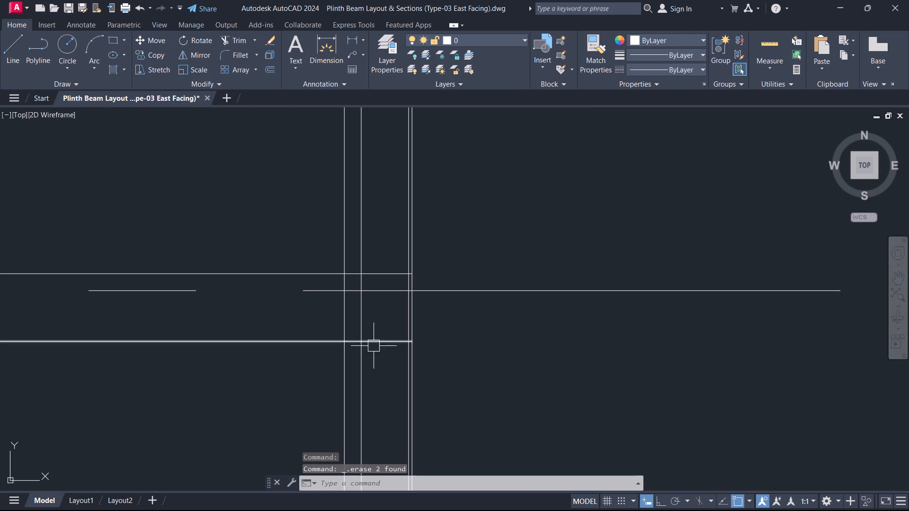
pyautogui.write('TR')
pyautogui.press('space')
pyautogui.scroll(1, 378, 352)
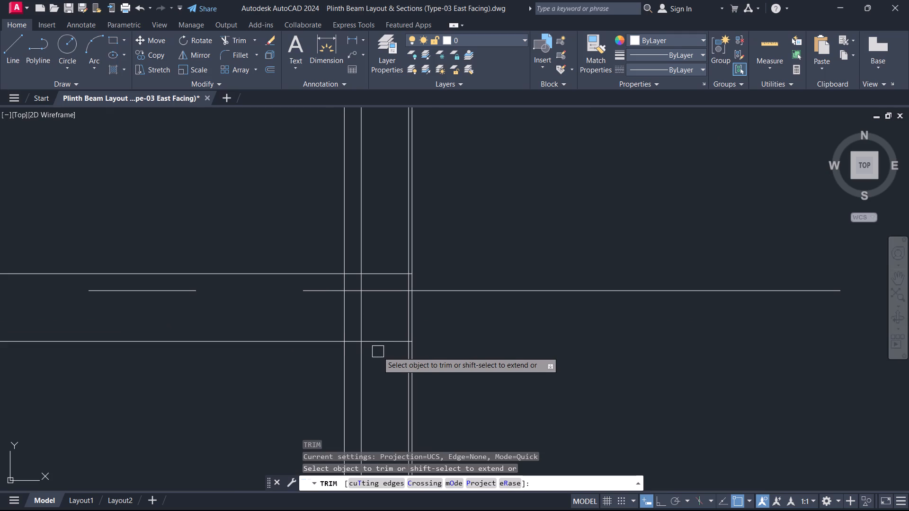
pyautogui.click(388, 335)
pyautogui.scroll(4, 429, 340)
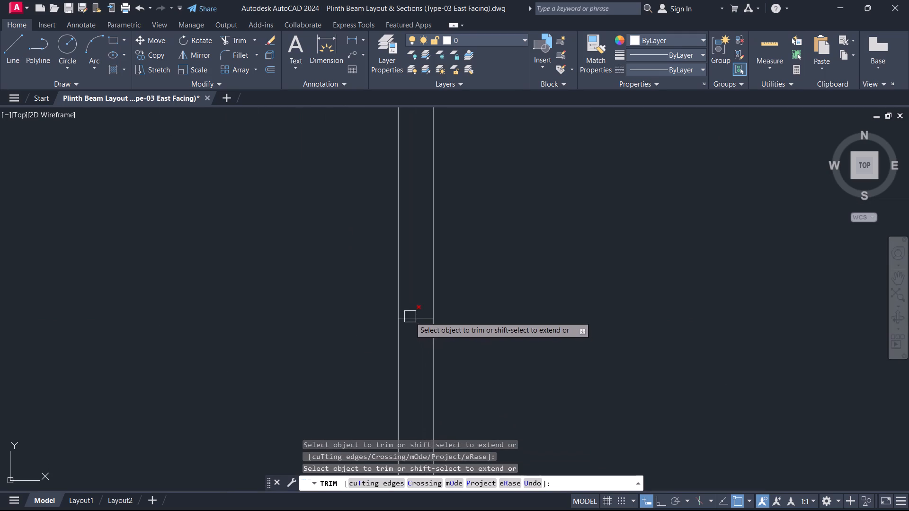
pyautogui.click(410, 315)
pyautogui.scroll(-4, 417, 330)
pyautogui.scroll(1, 330, 335)
pyautogui.click(324, 330)
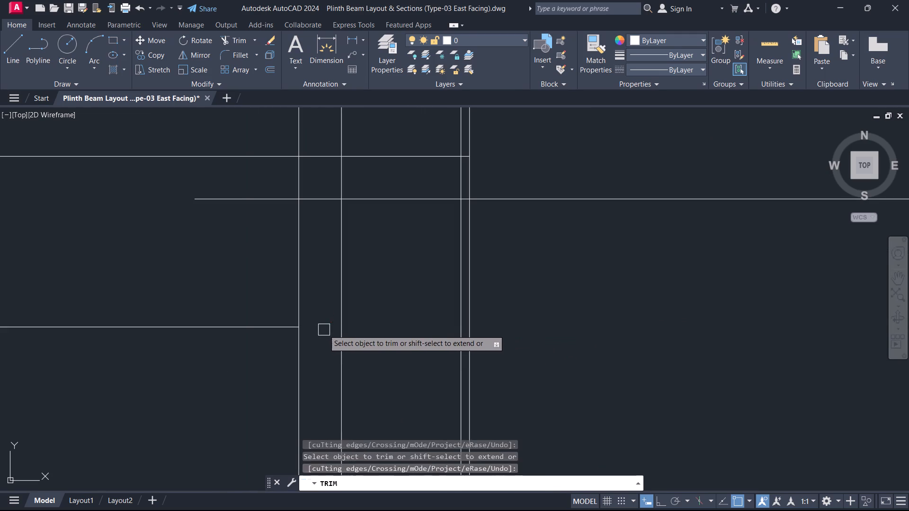
# Open the beam junction by trimming grid line 4's left edge between grid line B's beam edges and B's upper edge inside the grid line 4 beam.
pyautogui.click(298, 249)
pyautogui.click(299, 179)
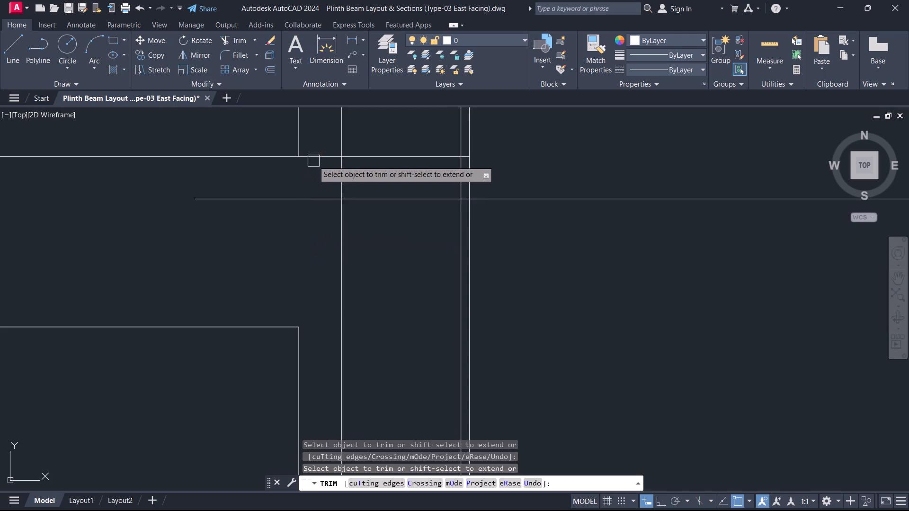
pyautogui.click(315, 159)
pyautogui.click(402, 155)
pyautogui.scroll(3, 497, 155)
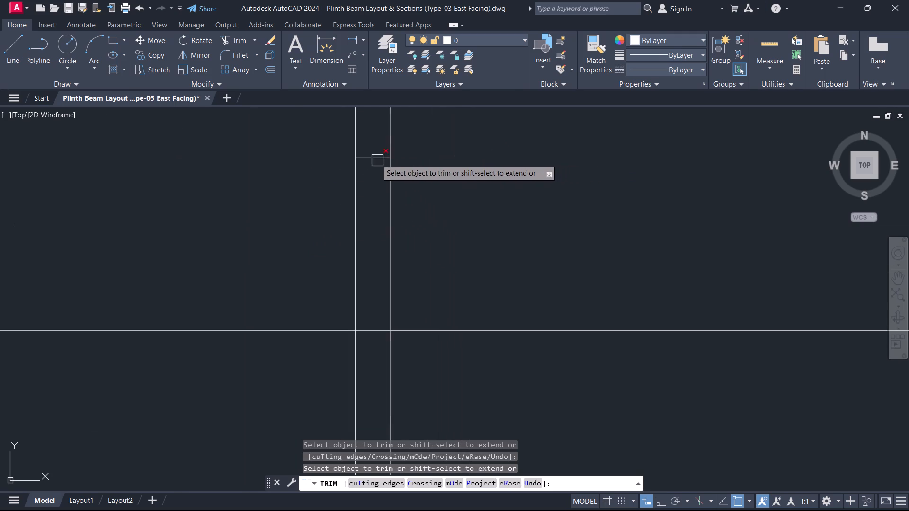
pyautogui.click(374, 158)
pyautogui.press('Escape')
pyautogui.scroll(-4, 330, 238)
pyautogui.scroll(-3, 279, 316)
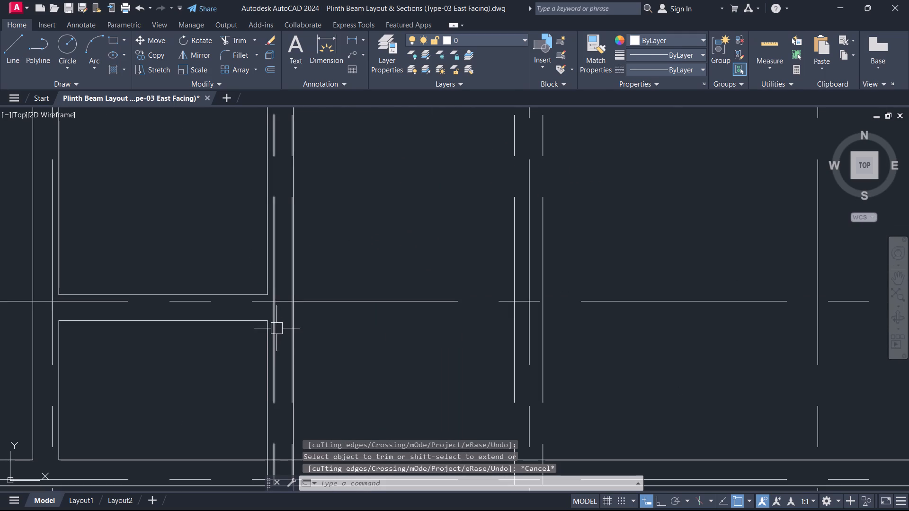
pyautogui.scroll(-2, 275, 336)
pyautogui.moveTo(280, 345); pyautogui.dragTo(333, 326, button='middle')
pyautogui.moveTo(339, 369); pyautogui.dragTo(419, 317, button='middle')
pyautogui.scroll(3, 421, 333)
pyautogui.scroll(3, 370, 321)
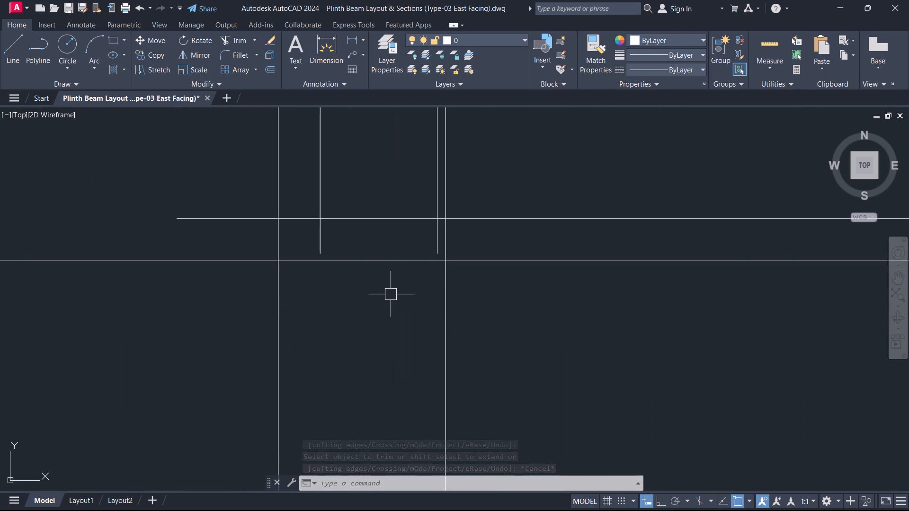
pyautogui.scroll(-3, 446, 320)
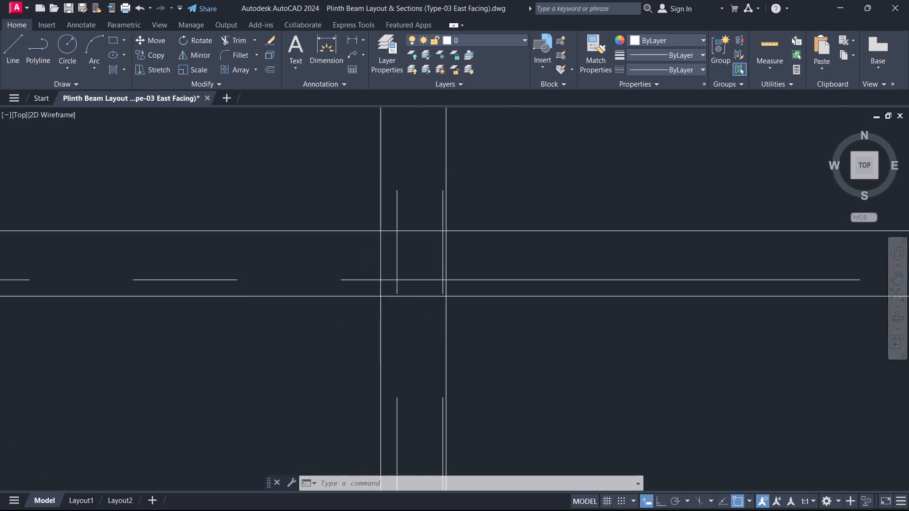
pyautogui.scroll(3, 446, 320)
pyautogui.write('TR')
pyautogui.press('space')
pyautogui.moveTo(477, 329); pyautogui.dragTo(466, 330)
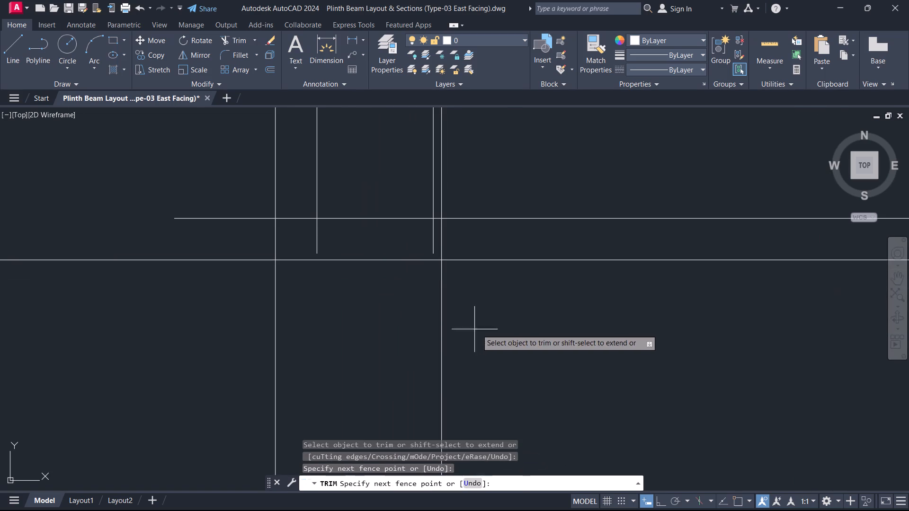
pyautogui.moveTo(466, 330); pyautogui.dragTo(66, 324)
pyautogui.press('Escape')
# Trim both grid line 4 beam edges below grid line C's lower beam edge.
pyautogui.press('space')
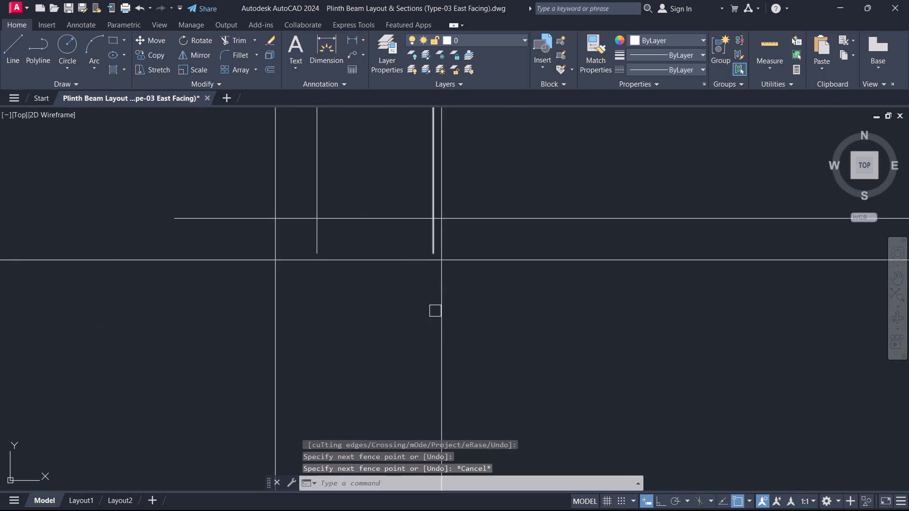
pyautogui.click(445, 310)
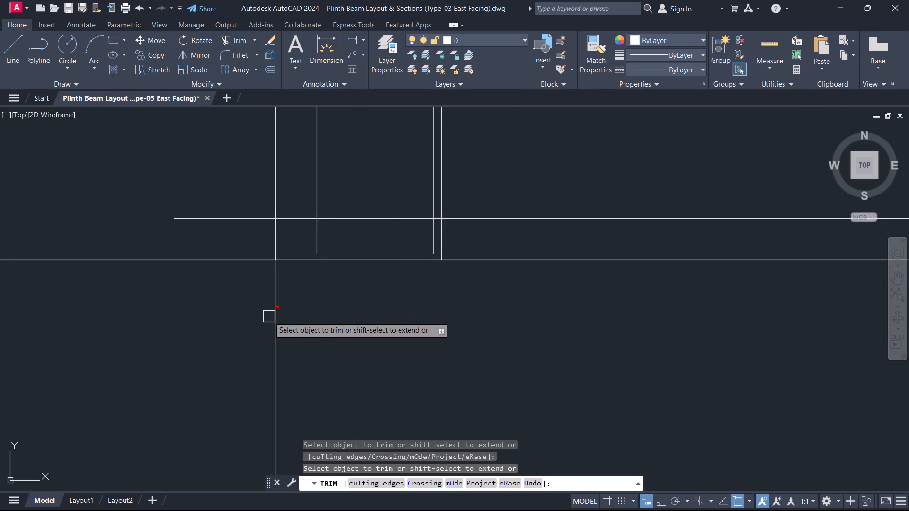
pyautogui.click(273, 326)
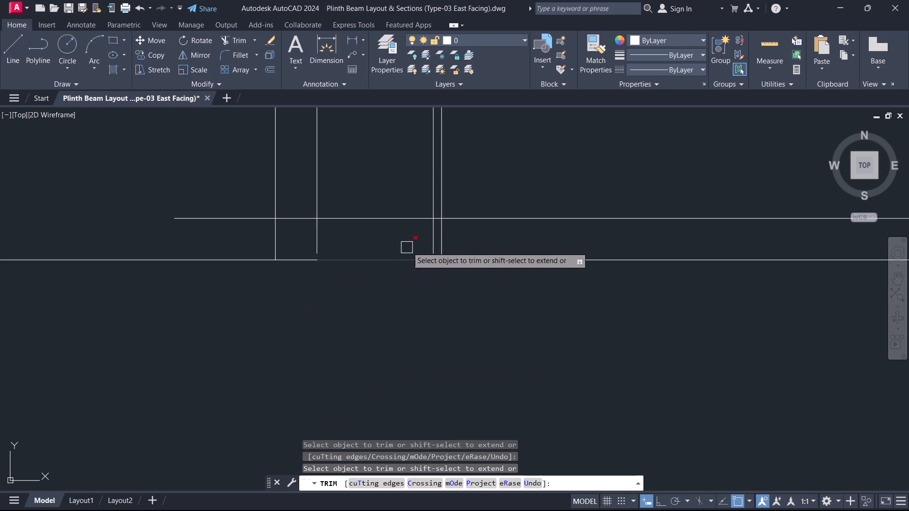
# Trim both grid line C beam edges between grid line 4's right beam edge and grid line 6.
pyautogui.scroll(-3, 413, 297)
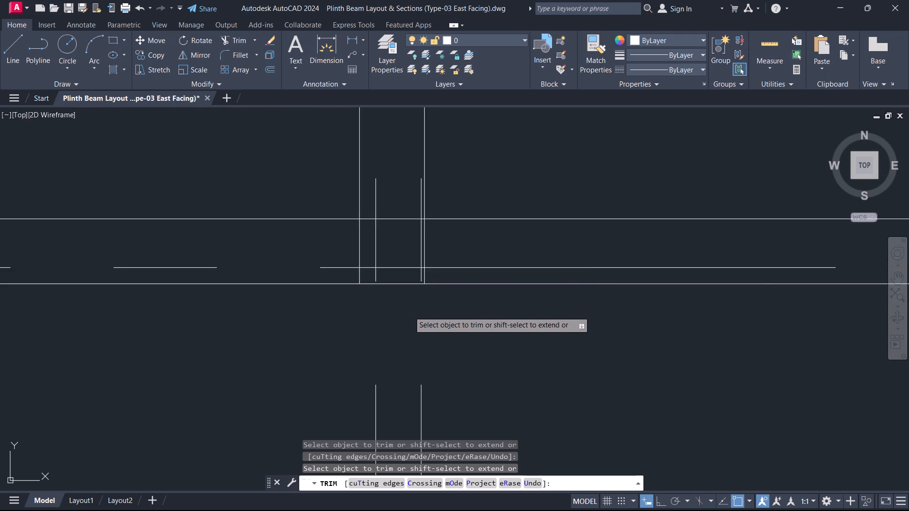
pyautogui.scroll(-1, 409, 311)
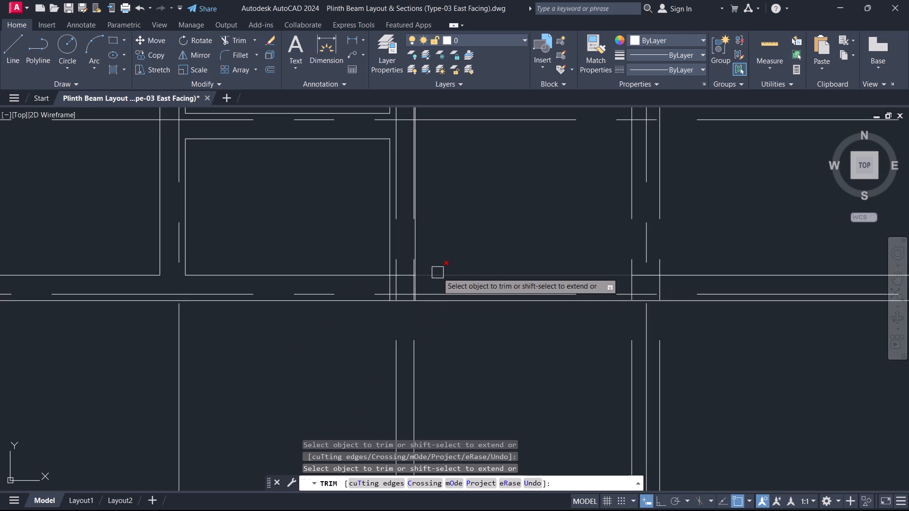
pyautogui.click(437, 273)
pyautogui.click(455, 304)
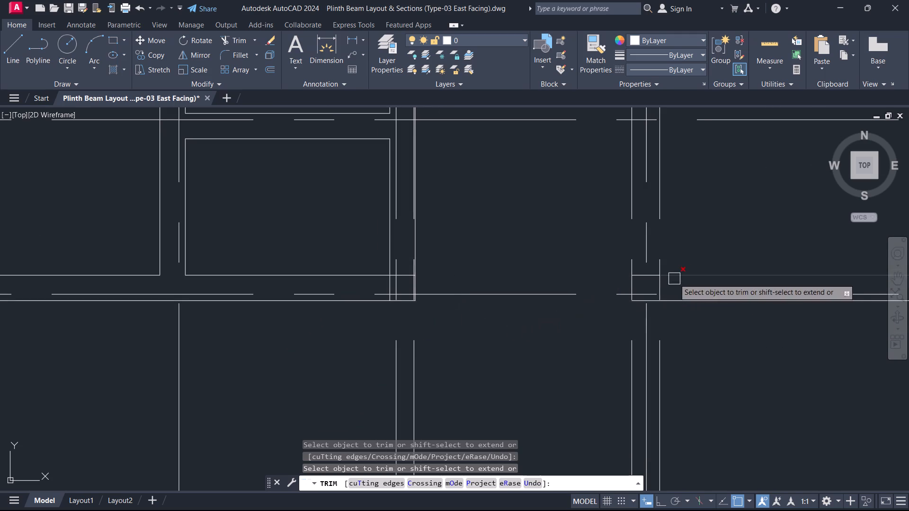
# Delete the two leftover grid line C beam edge pieces to the right of grid line 6.
pyautogui.press('Escape')
pyautogui.click(684, 307)
pyautogui.doubleClick(682, 302)
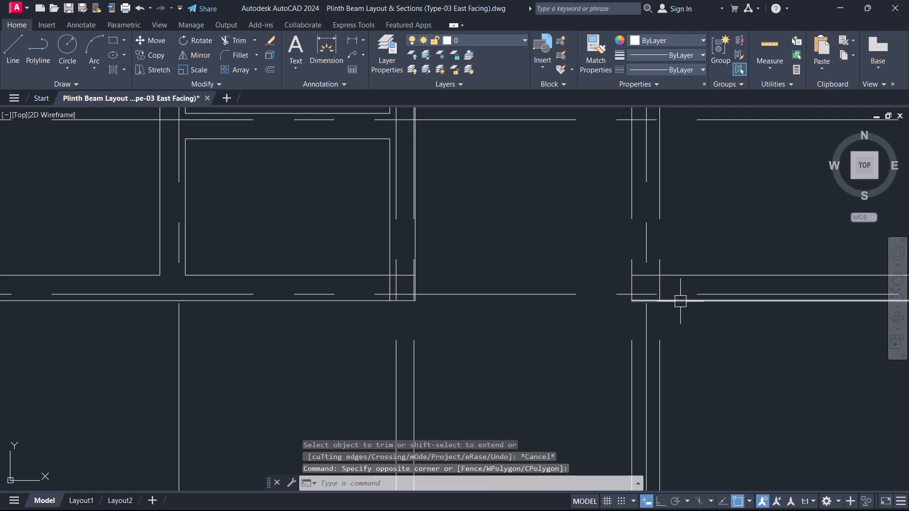
pyautogui.click(680, 274)
pyautogui.click(678, 303)
pyautogui.scroll(-4, 649, 338)
pyautogui.moveTo(642, 336); pyautogui.dragTo(339, 352, button='middle')
pyautogui.press('Delete')
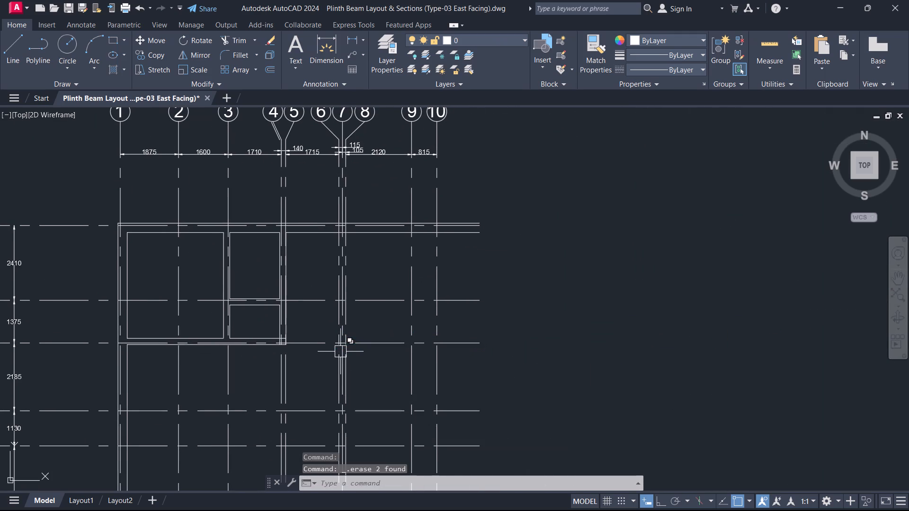
# Open the corner junction by trimming grid line 4's left edge between grid line C's beam edges and C's upper edge inside the grid line 4 beam.
pyautogui.scroll(3, 332, 393)
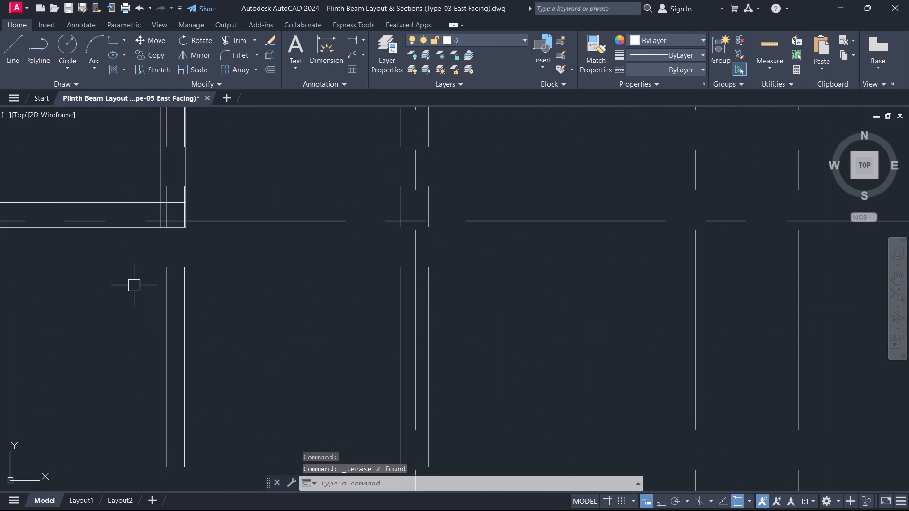
pyautogui.moveTo(134, 285); pyautogui.dragTo(372, 409, button='middle')
pyautogui.scroll(3, 409, 354)
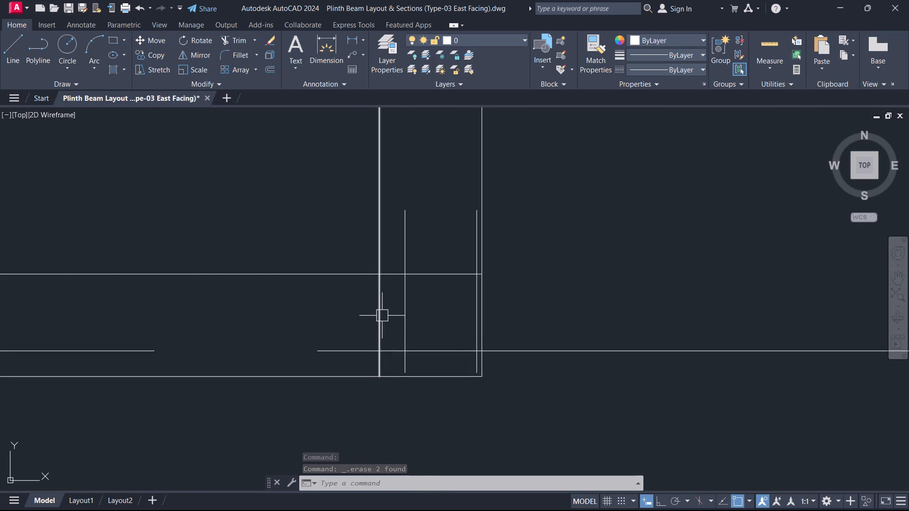
pyautogui.write('TR')
pyautogui.press('space')
pyautogui.click(382, 316)
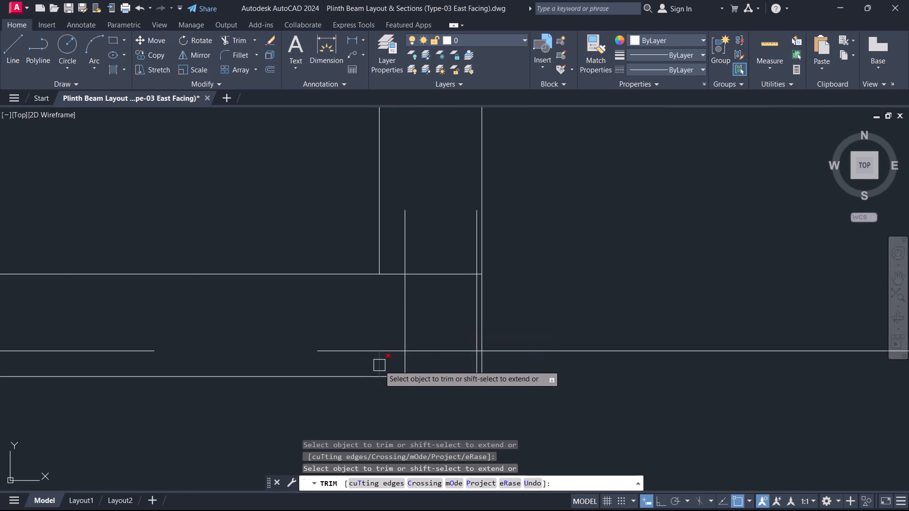
pyautogui.click(380, 364)
pyautogui.click(393, 277)
pyautogui.click(439, 277)
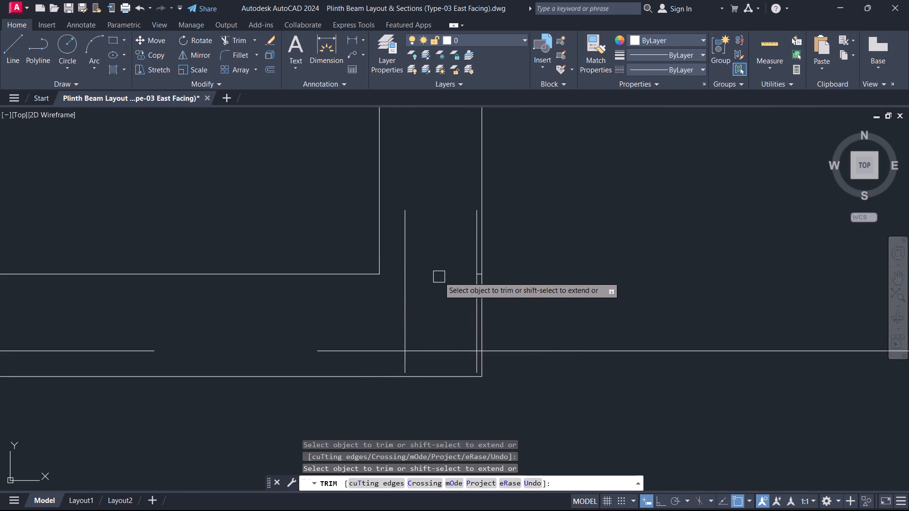
pyautogui.scroll(4, 480, 268)
pyautogui.click(472, 286)
pyautogui.press('Escape')
# Offset grid line 9 by 75 to the right to create the beam's right edge.
pyautogui.scroll(1, 379, 312)
pyautogui.scroll(-4, 375, 313)
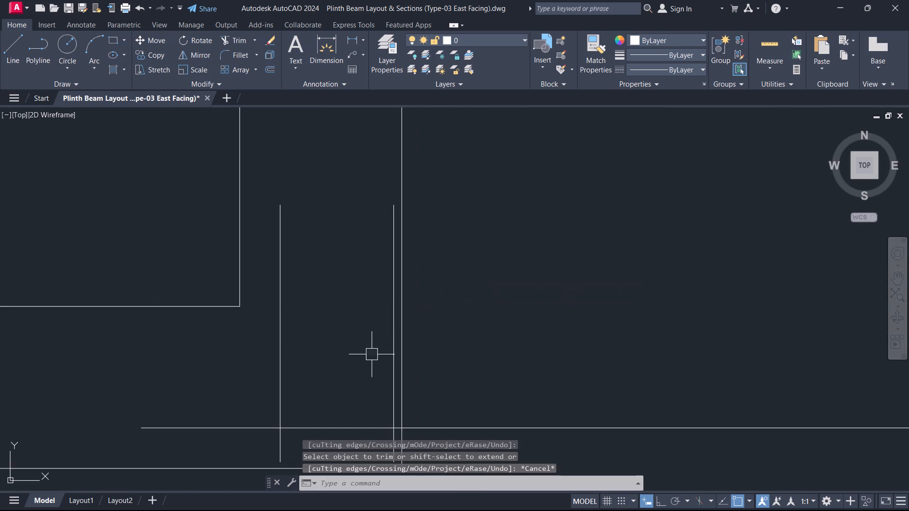
pyautogui.moveTo(372, 355); pyautogui.dragTo(413, 265, button='middle')
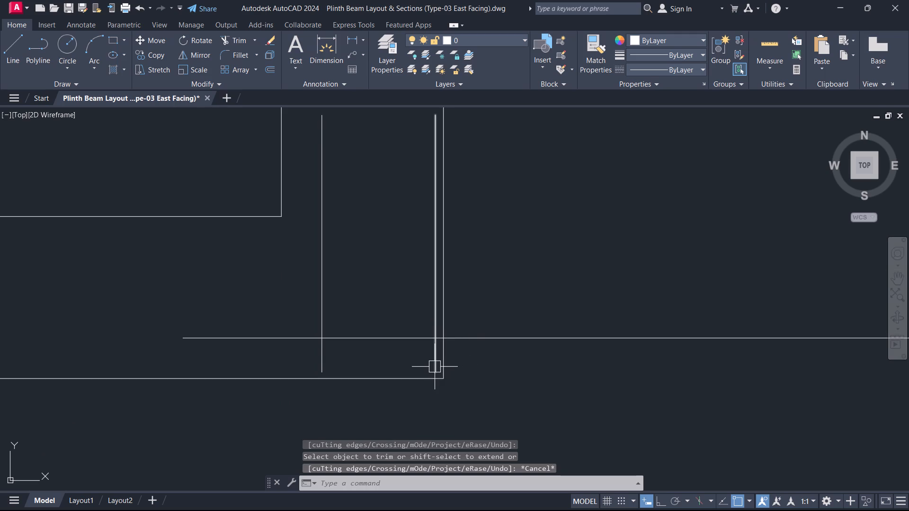
pyautogui.scroll(-3, 435, 367)
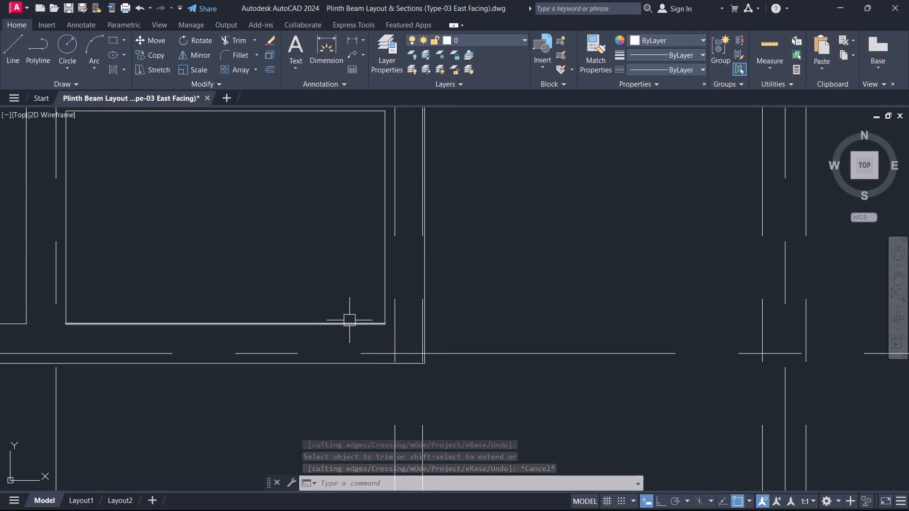
pyautogui.scroll(-2, 335, 271)
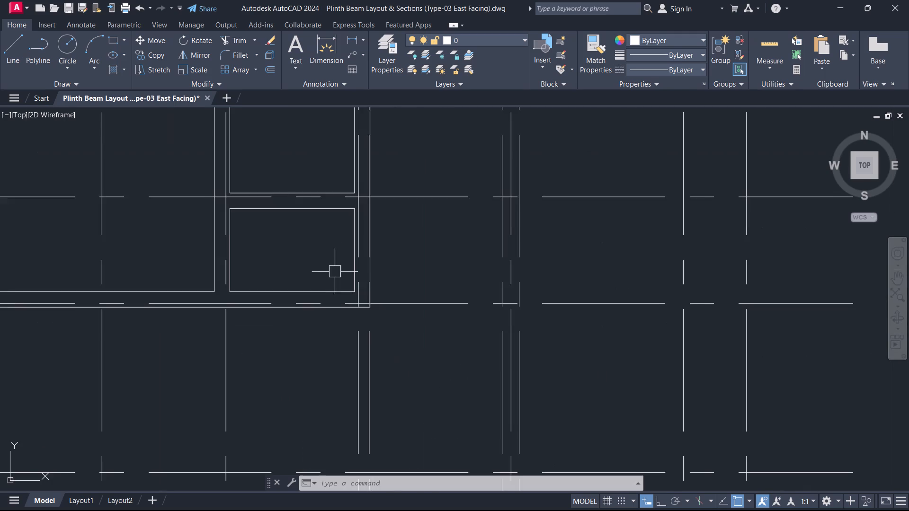
pyautogui.moveTo(339, 275); pyautogui.dragTo(366, 324, button='middle')
pyautogui.moveTo(374, 332); pyautogui.dragTo(385, 327, button='middle')
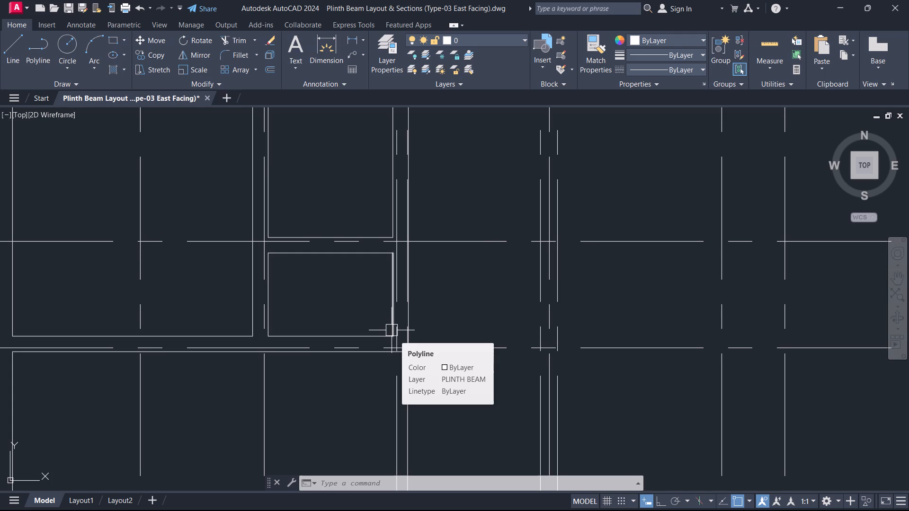
pyautogui.scroll(-4, 428, 289)
pyautogui.scroll(2, 492, 201)
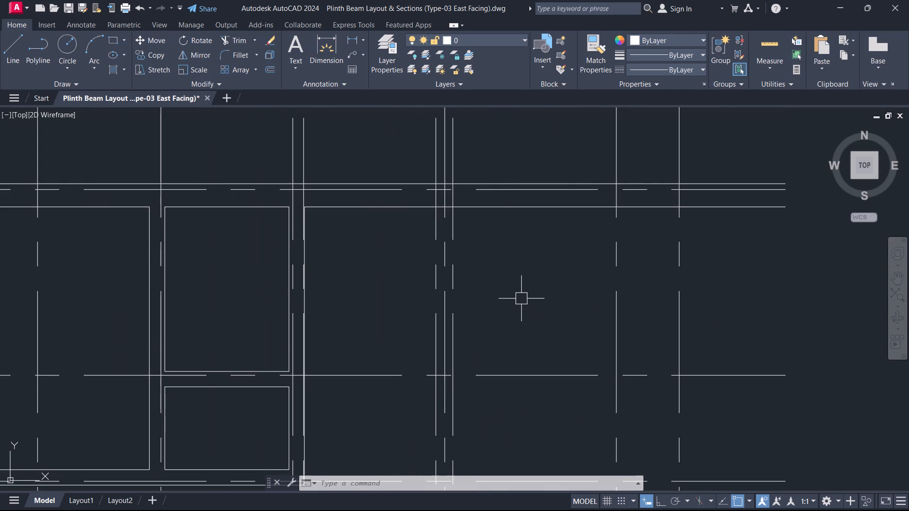
pyautogui.write('O 75')
pyautogui.press('Return')
pyautogui.click(616, 261)
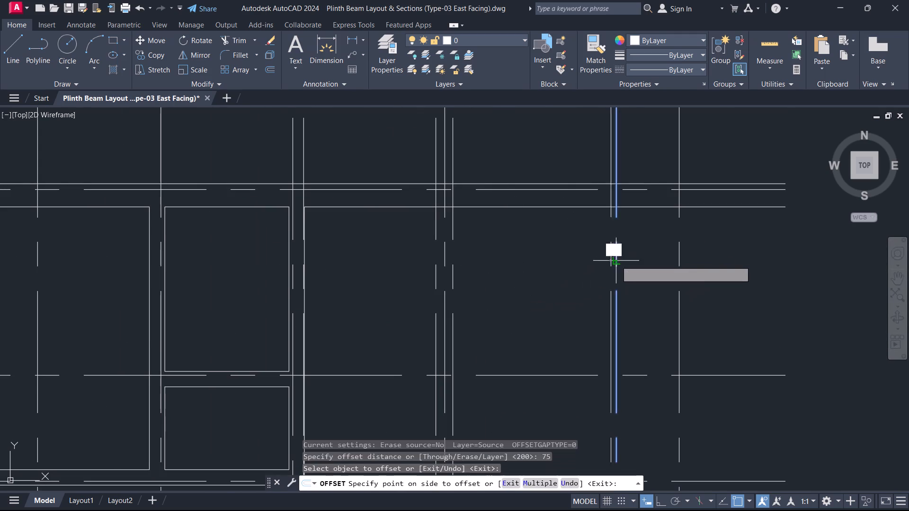
pyautogui.click(633, 258)
pyautogui.press('Escape')
# Offset grid line 9's right beam edge by 300 to the left to create the beam's left edge.
pyautogui.write('O 300')
pyautogui.press('Return')
pyautogui.scroll(3, 624, 269)
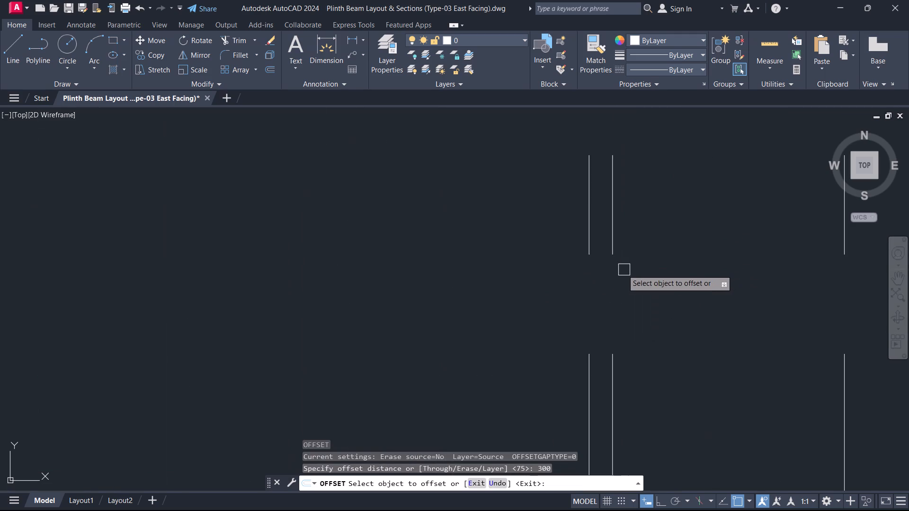
pyautogui.click(619, 243)
pyautogui.click(614, 243)
pyautogui.click(539, 244)
pyautogui.press('Escape')
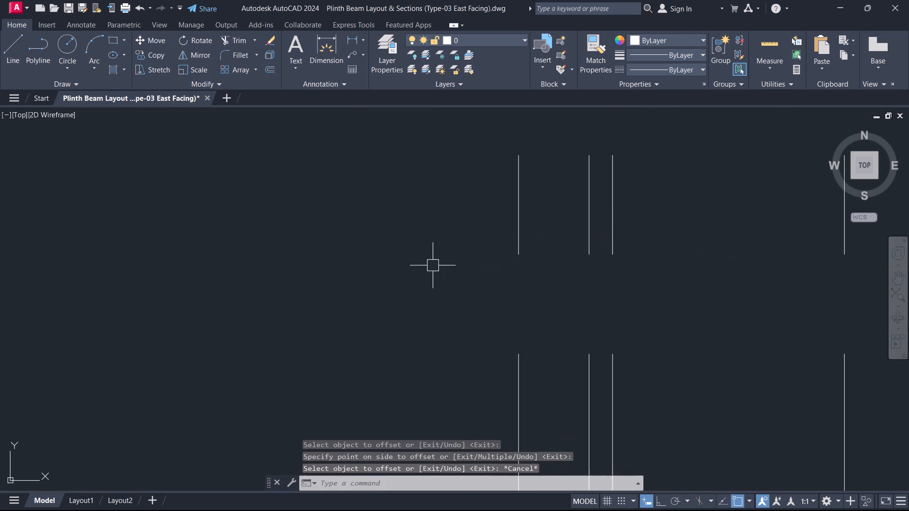
# Set the linetype of both grid line 9 beam edges to ByLayer.
pyautogui.scroll(-3, 412, 273)
pyautogui.scroll(1, 446, 182)
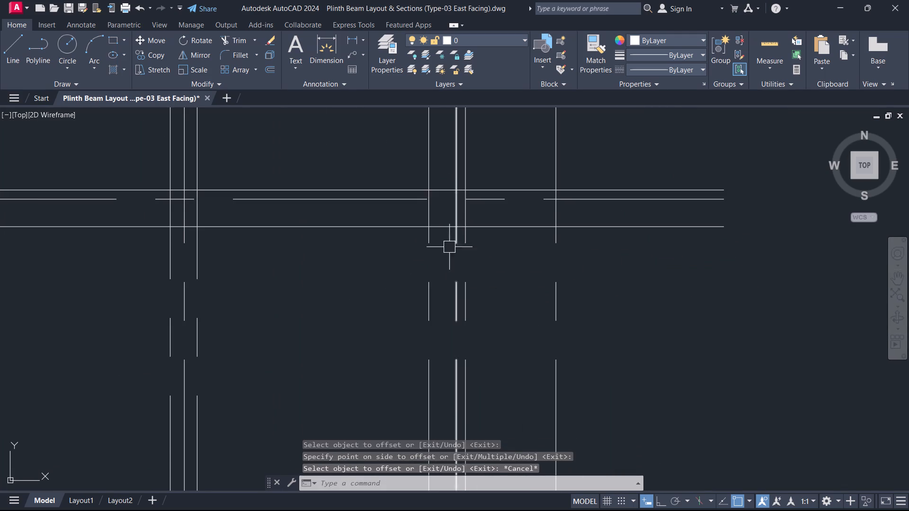
pyautogui.click(428, 304)
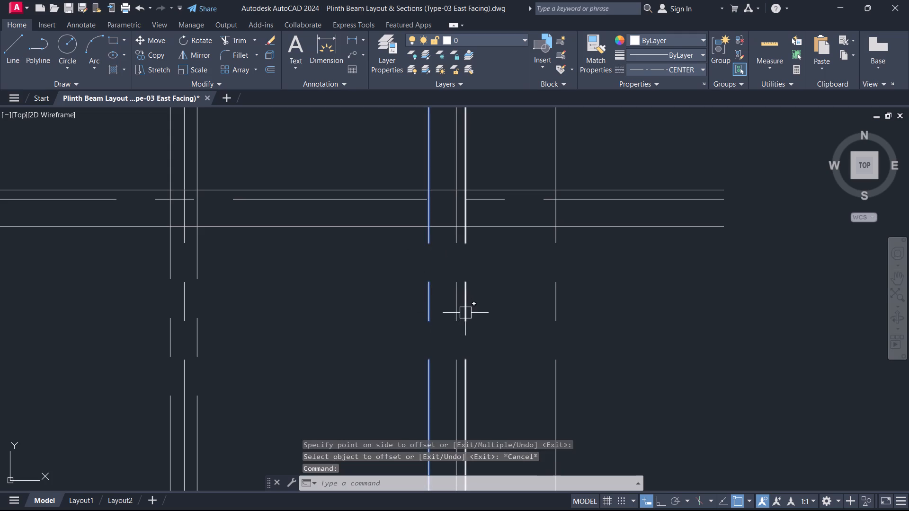
pyautogui.click(466, 313)
pyautogui.click(659, 70)
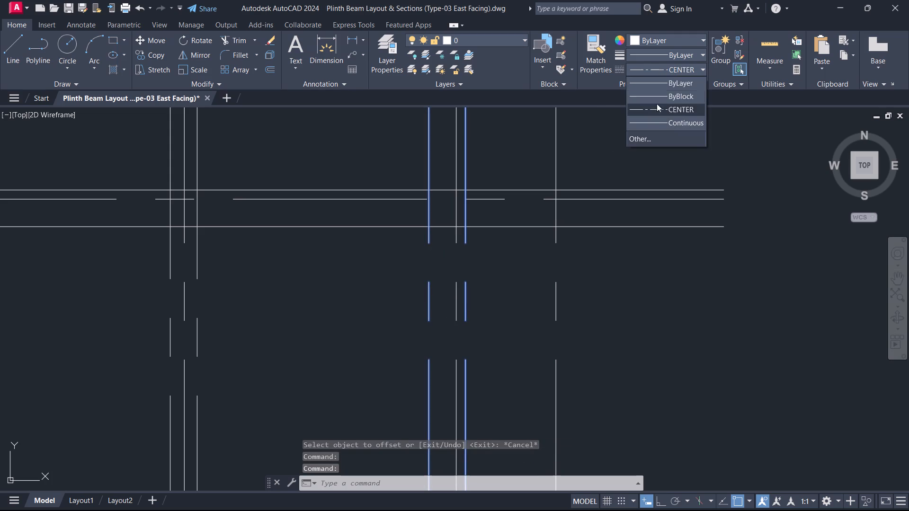
pyautogui.click(664, 87)
pyautogui.press('Escape')
# Trim both grid line 9 beam edges between grid line A's upper and lower beam edges.
pyautogui.scroll(4, 472, 216)
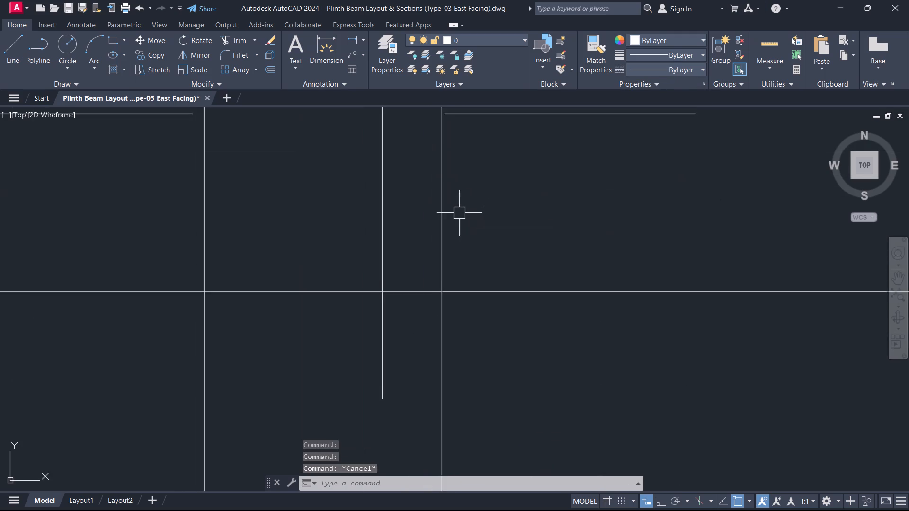
pyautogui.moveTo(459, 213); pyautogui.dragTo(501, 295, button='middle')
pyautogui.press('t')
pyautogui.press('r')
pyautogui.press('space')
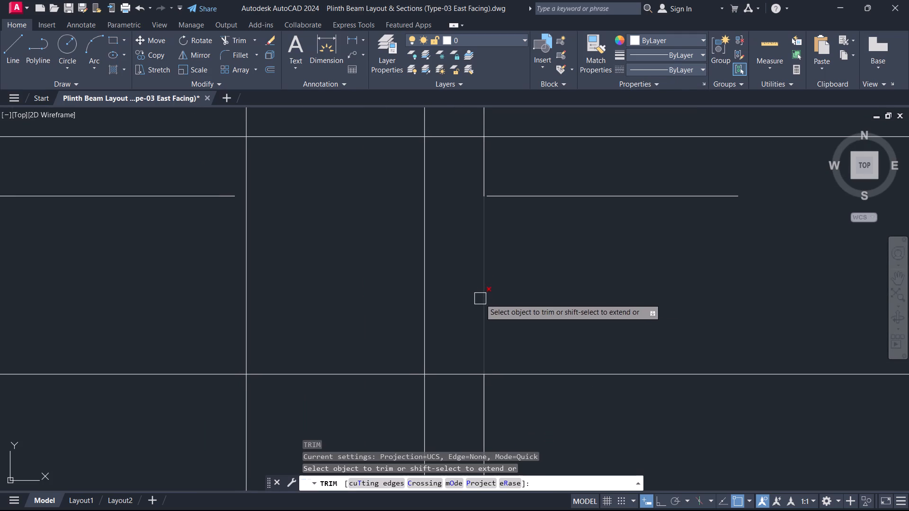
pyautogui.click(479, 304)
pyautogui.click(246, 320)
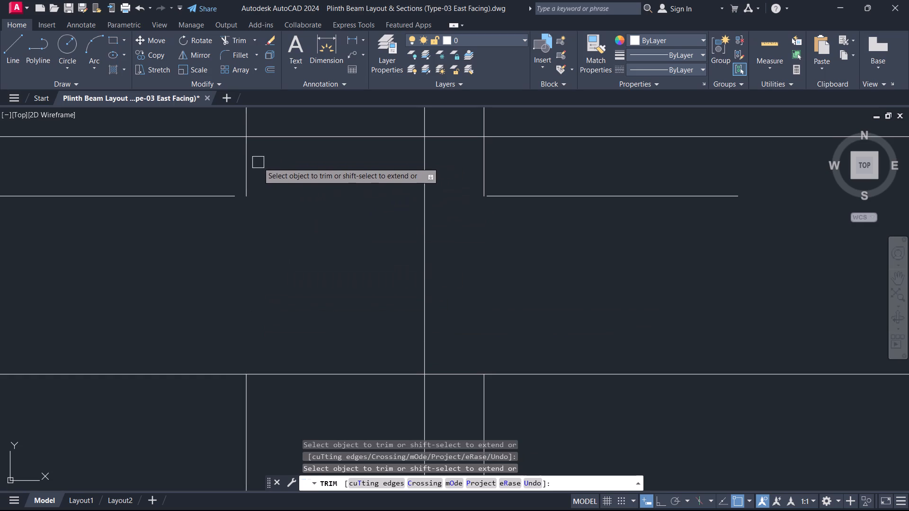
pyautogui.click(247, 158)
pyautogui.click(479, 155)
pyautogui.press('Escape')
# Delete the two leftover grid line 9 beam edge pieces above grid line A's upper beam edge.
pyautogui.moveTo(539, 171); pyautogui.dragTo(569, 269, button='middle')
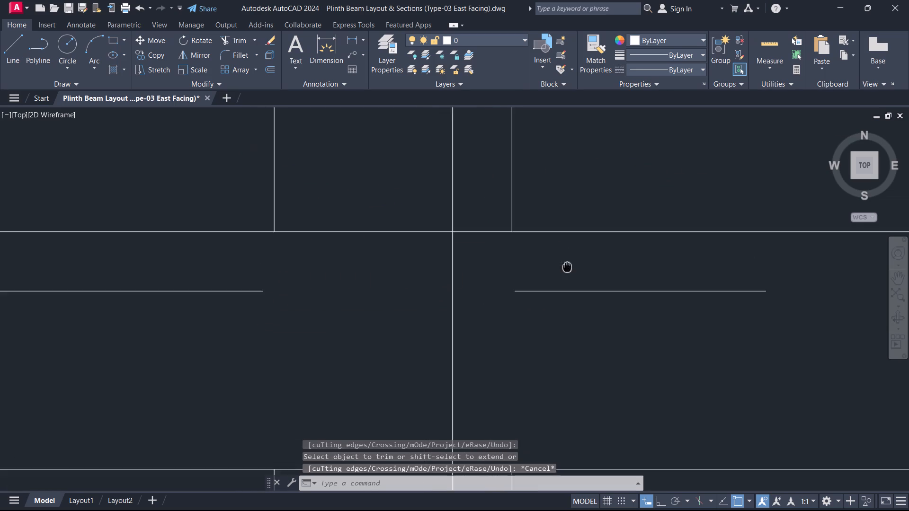
pyautogui.moveTo(569, 269); pyautogui.dragTo(573, 280, button='middle')
pyautogui.click(519, 186)
pyautogui.moveTo(315, 177); pyautogui.dragTo(310, 177)
pyautogui.click(263, 168)
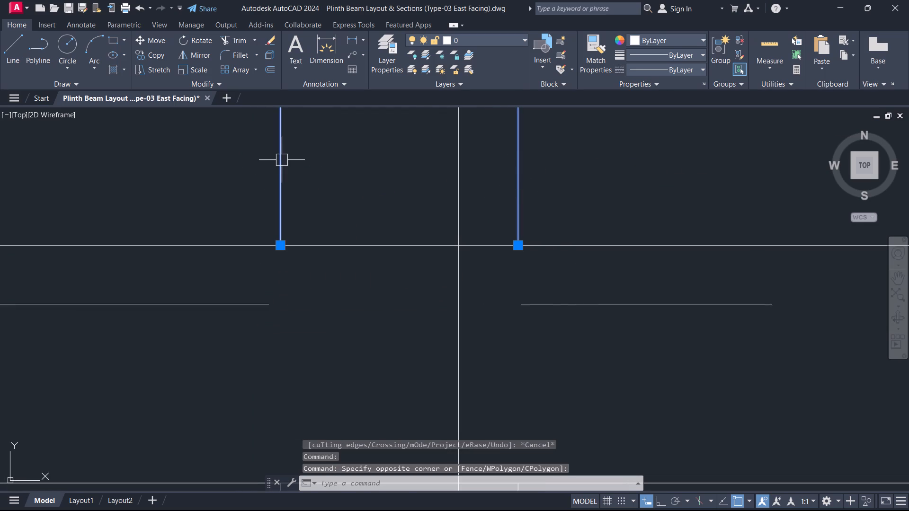
pyautogui.press('Delete')
# Trim grid line A's lower beam edge between the two grid line 9 beam edges.
pyautogui.scroll(-5, 302, 177)
pyautogui.scroll(1, 401, 394)
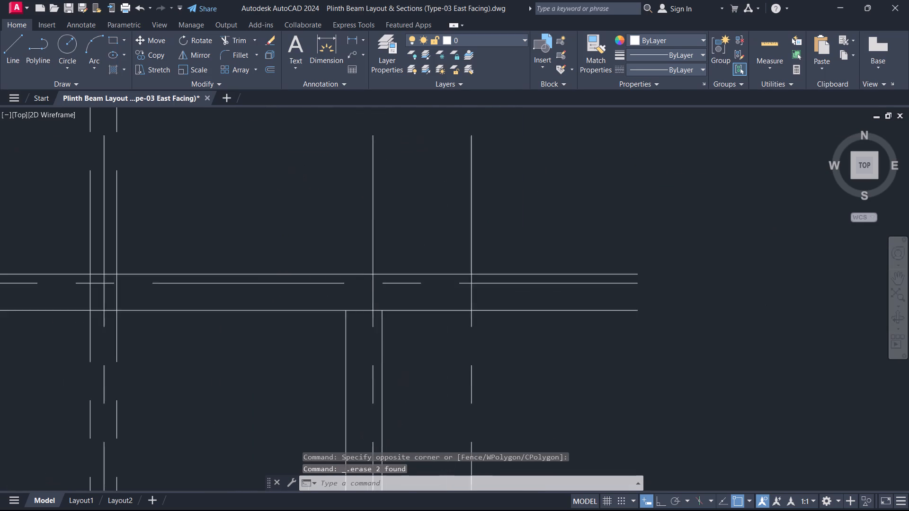
pyautogui.scroll(1, 406, 375)
pyautogui.moveTo(406, 375); pyautogui.dragTo(485, 231, button='middle')
pyautogui.scroll(-3, 485, 230)
pyautogui.scroll(3, 466, 223)
pyautogui.moveTo(468, 201); pyautogui.dragTo(470, 200, button='middle')
pyautogui.scroll(1, 470, 200)
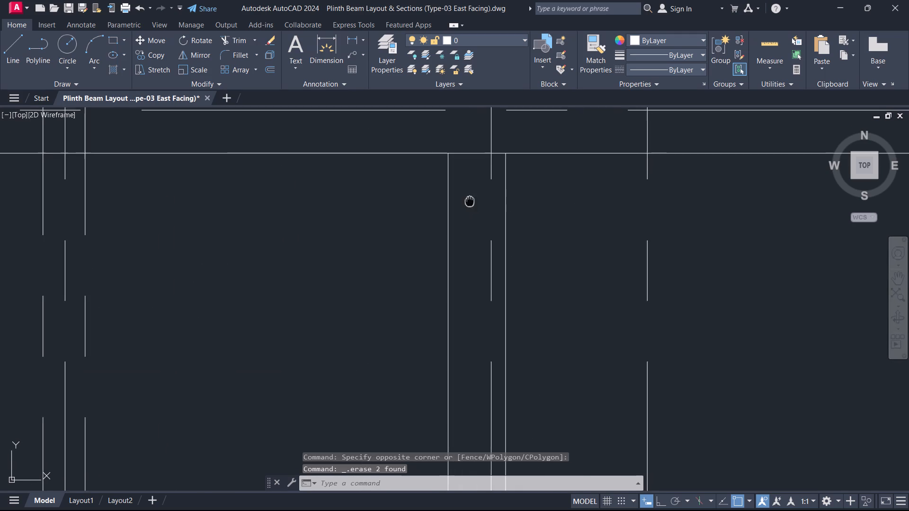
pyautogui.moveTo(470, 200); pyautogui.dragTo(437, 396, button='middle')
pyautogui.scroll(1, 459, 306)
pyautogui.press('t')
pyautogui.press('r')
pyautogui.press('space')
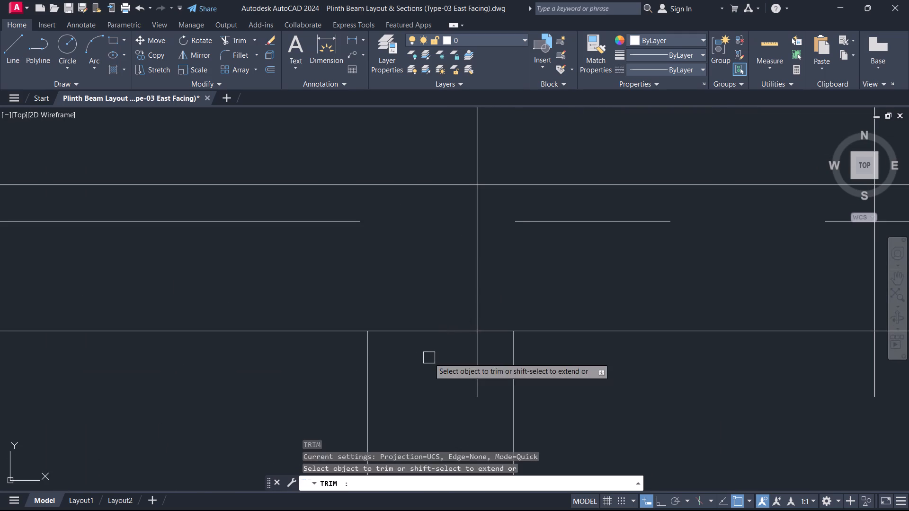
pyautogui.moveTo(429, 358); pyautogui.dragTo(418, 314)
pyautogui.click(497, 335)
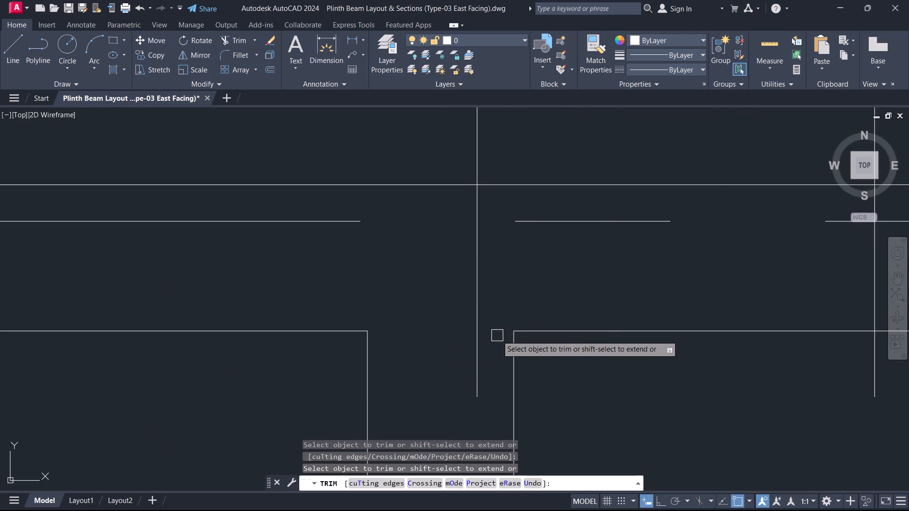
pyautogui.press('Escape')
# Extend grid line 9's right beam edge up to grid line A's upper beam edge.
pyautogui.write('EX')
pyautogui.press('space')
pyautogui.click(515, 352)
pyautogui.click(512, 350)
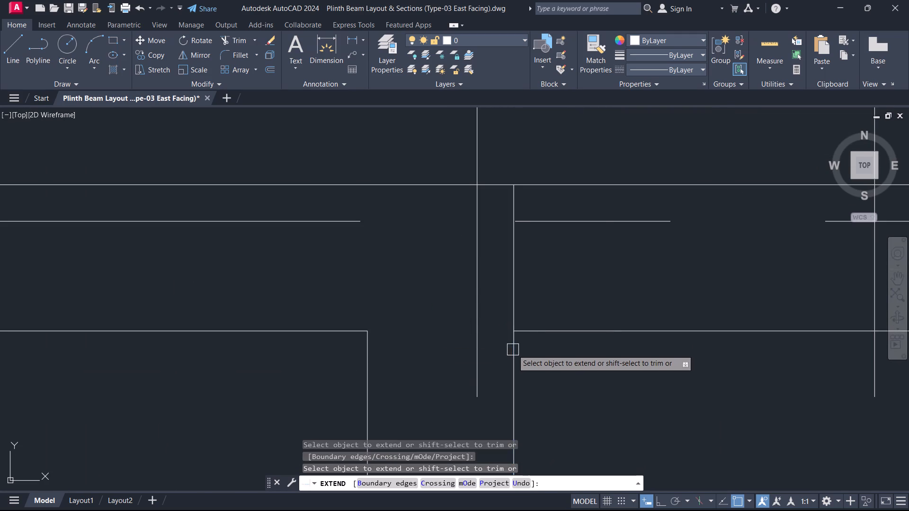
pyautogui.press('Escape')
# Trim grid line A's lower and upper beam edges between grid line 9's right beam edge and grid line 10.
pyautogui.press('t')
pyautogui.press('r')
pyautogui.press('space')
pyautogui.click(549, 335)
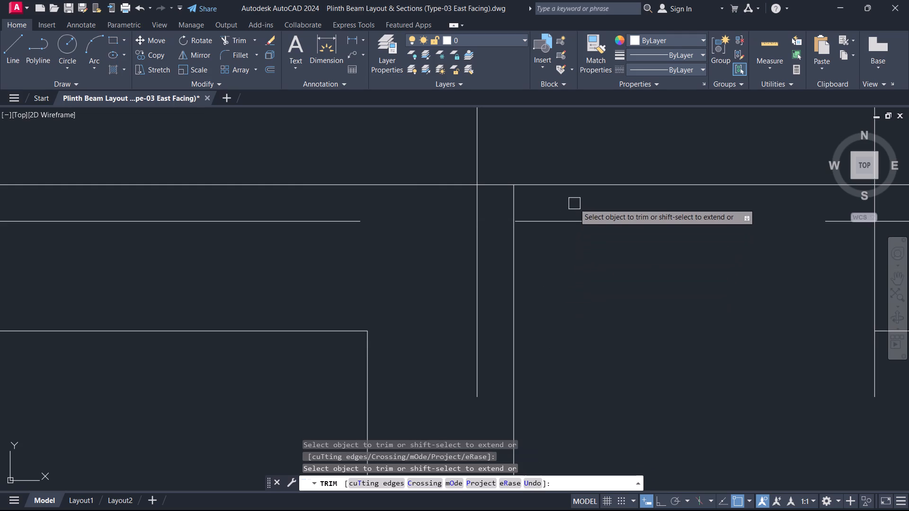
pyautogui.click(576, 184)
pyautogui.scroll(-3, 567, 255)
pyautogui.press('Escape')
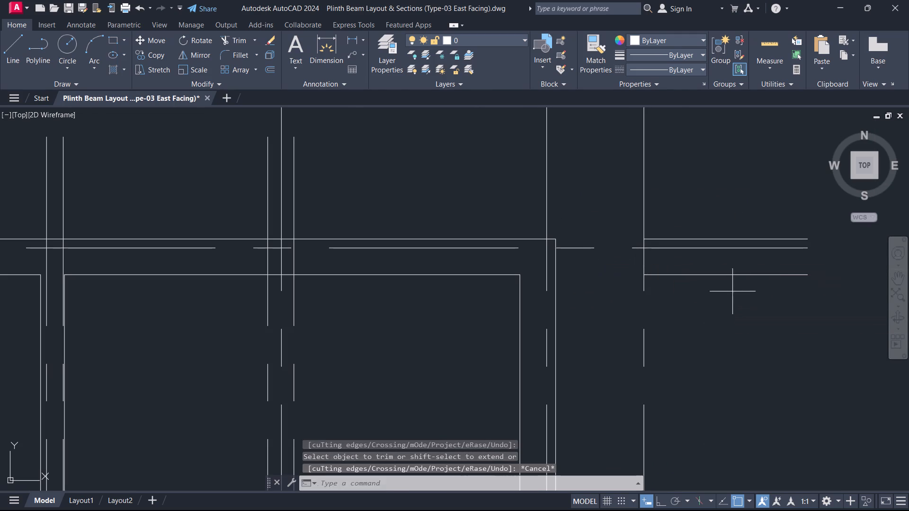
# Delete the two leftover grid line A beam edge pieces beyond grid line 10.
pyautogui.click(732, 291)
pyautogui.click(717, 273)
pyautogui.click(710, 242)
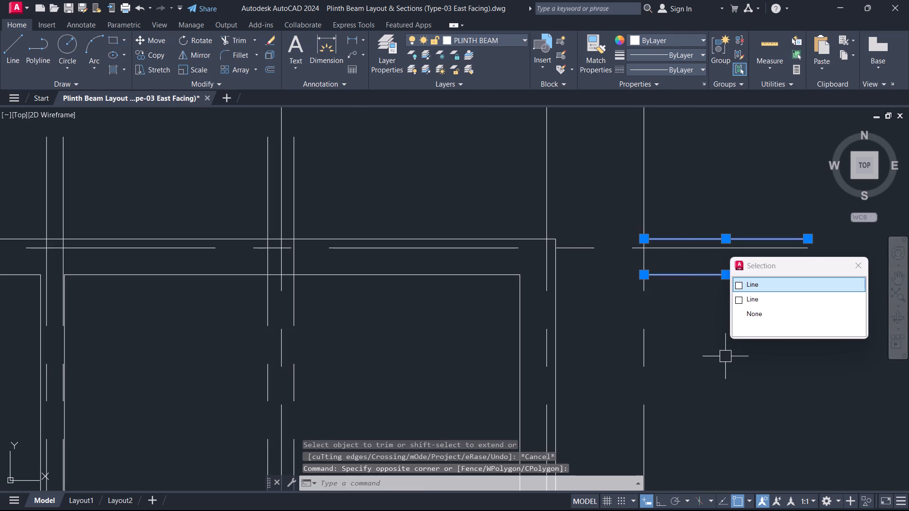
pyautogui.press('Delete')
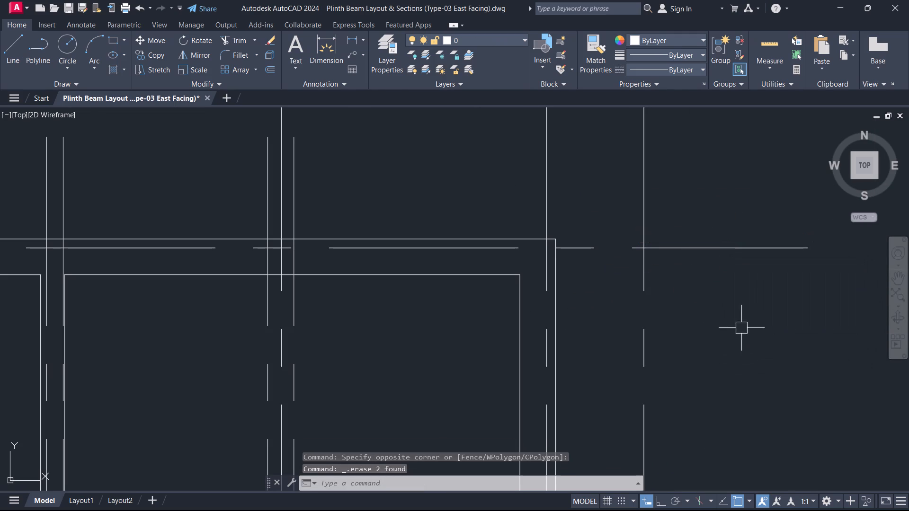
# Offset grid line D downward by 75 for its lower beam edge.
pyautogui.scroll(-1, 701, 346)
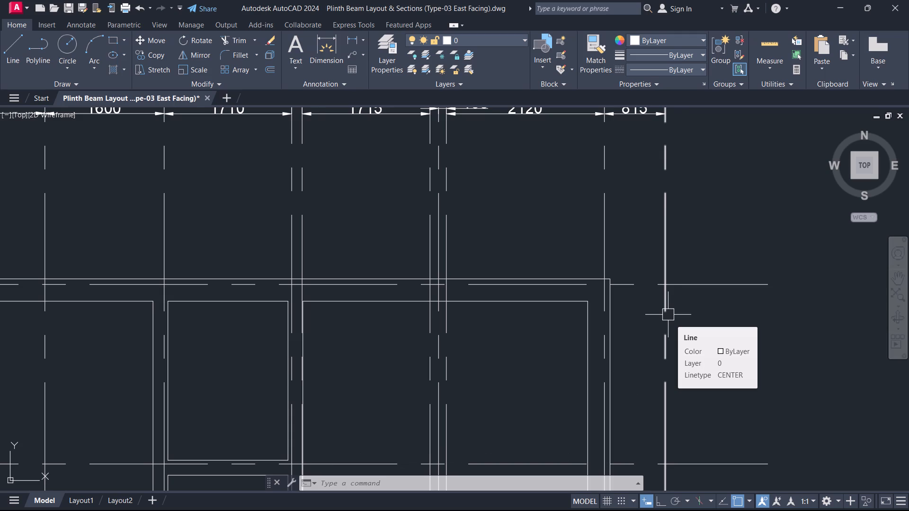
pyautogui.scroll(-3, 636, 329)
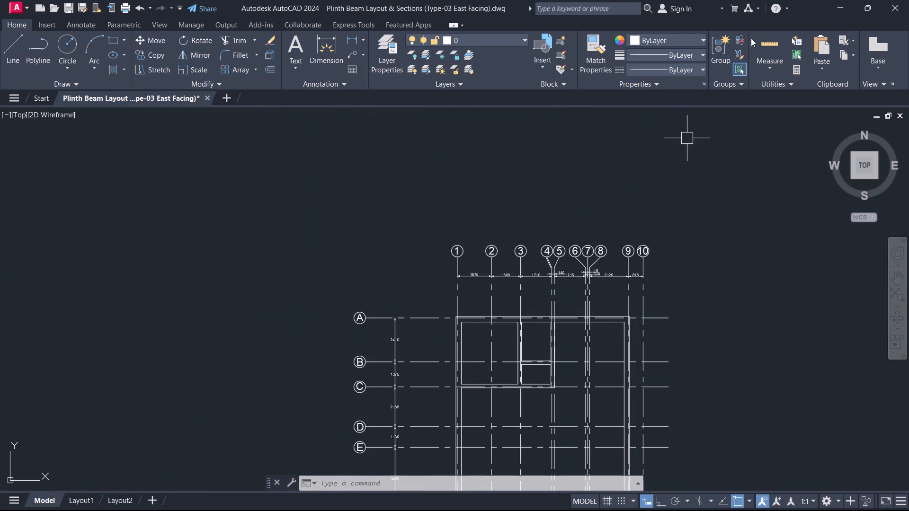
pyautogui.scroll(1, 621, 370)
pyautogui.moveTo(624, 370); pyautogui.dragTo(663, 250, button='middle')
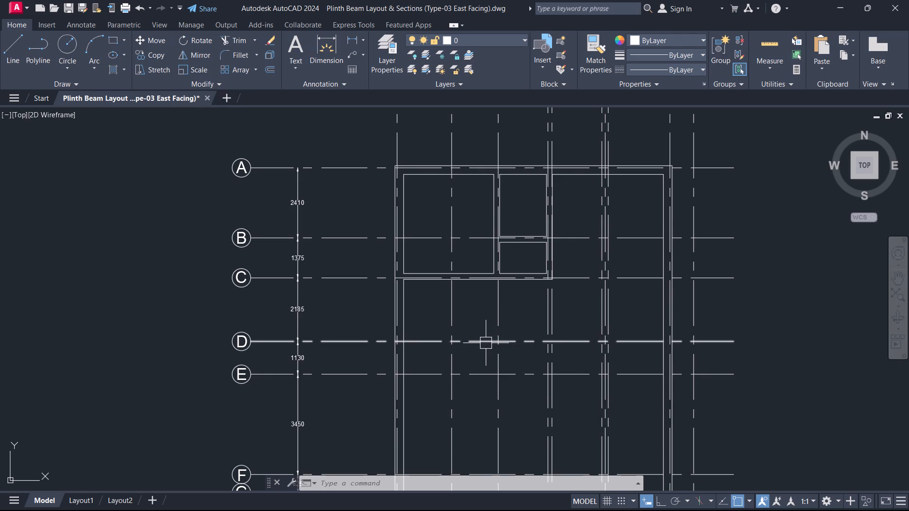
pyautogui.press('o')
pyautogui.press('space')
pyautogui.scroll(1, 511, 352)
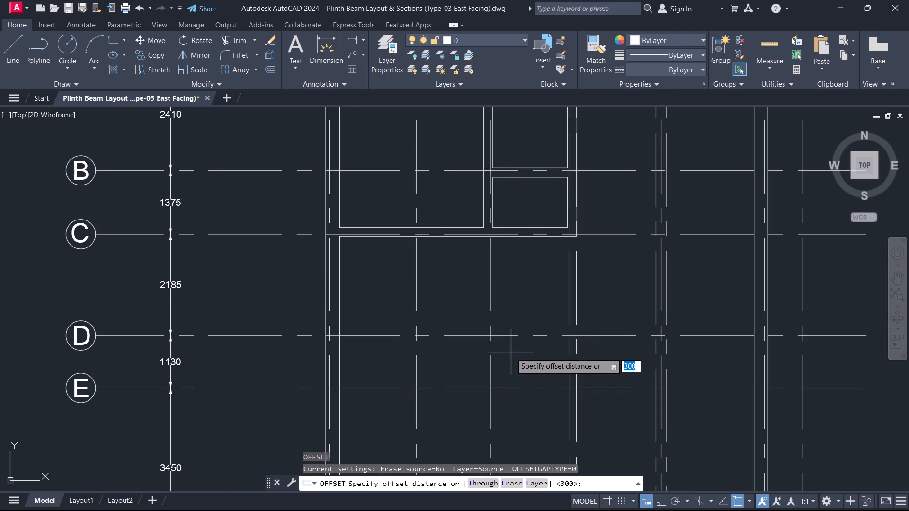
pyautogui.write('75')
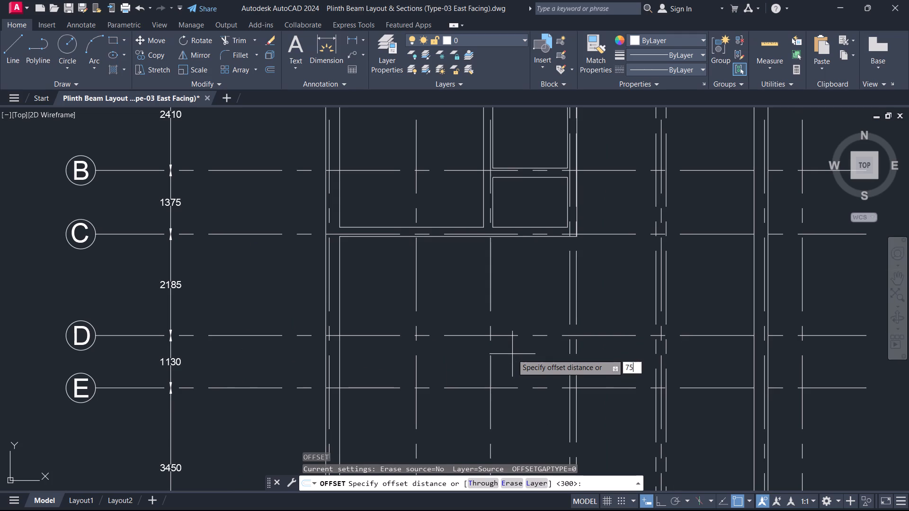
pyautogui.press('Return')
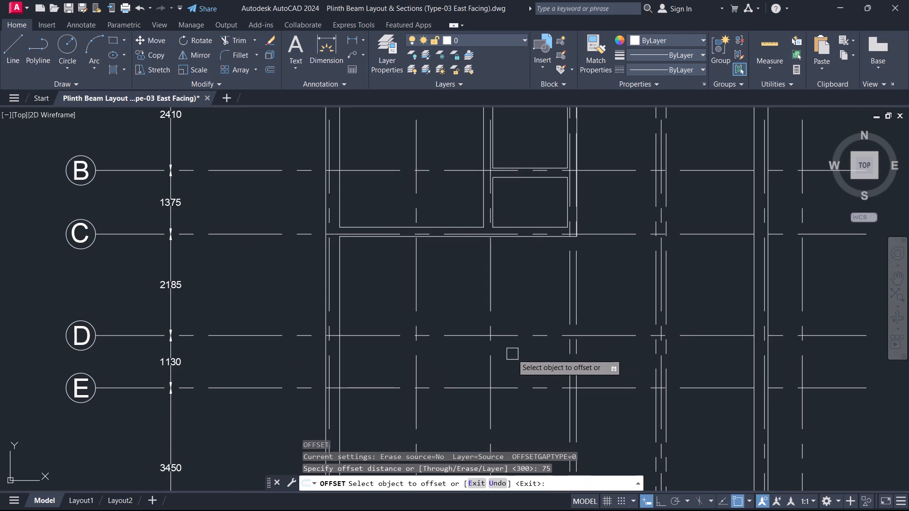
pyautogui.click(631, 333)
pyautogui.click(633, 357)
pyautogui.press('`')
pyautogui.scroll(2, 653, 339)
pyautogui.press('Escape')
pyautogui.press('Escape')
# Offset grid line D's lower beam edge upward by 200 for the upper beam edge.
pyautogui.press('o')
pyautogui.press('space')
pyautogui.write('200')
pyautogui.press('Return')
pyautogui.scroll(1, 620, 336)
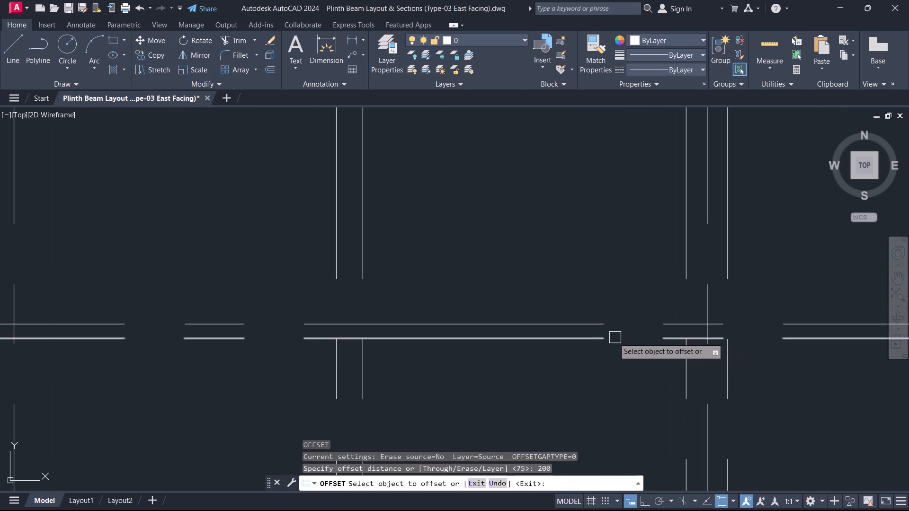
pyautogui.click(577, 335)
pyautogui.click(569, 316)
pyautogui.press('Escape')
# Set both grid line D beam edges to ByLayer linetype and move them to the PLINTH BEAM layer.
pyautogui.click(564, 305)
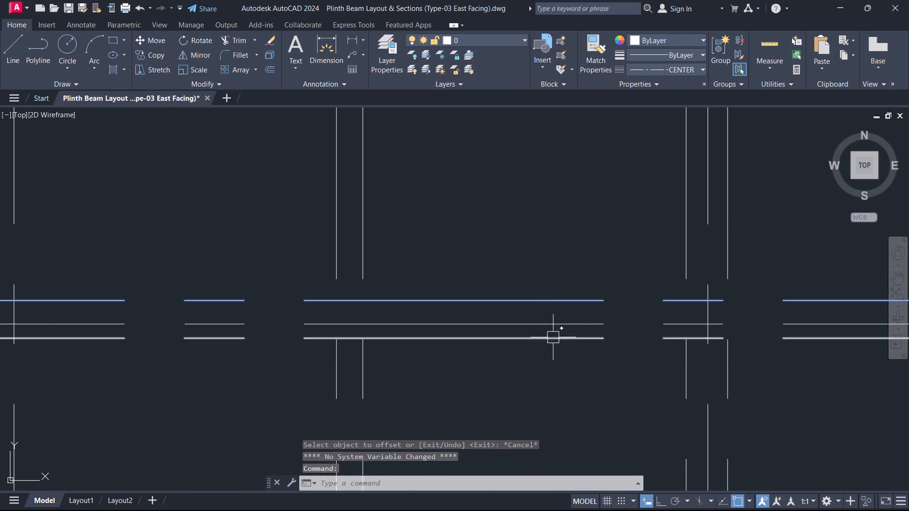
pyautogui.click(551, 345)
pyautogui.click(533, 337)
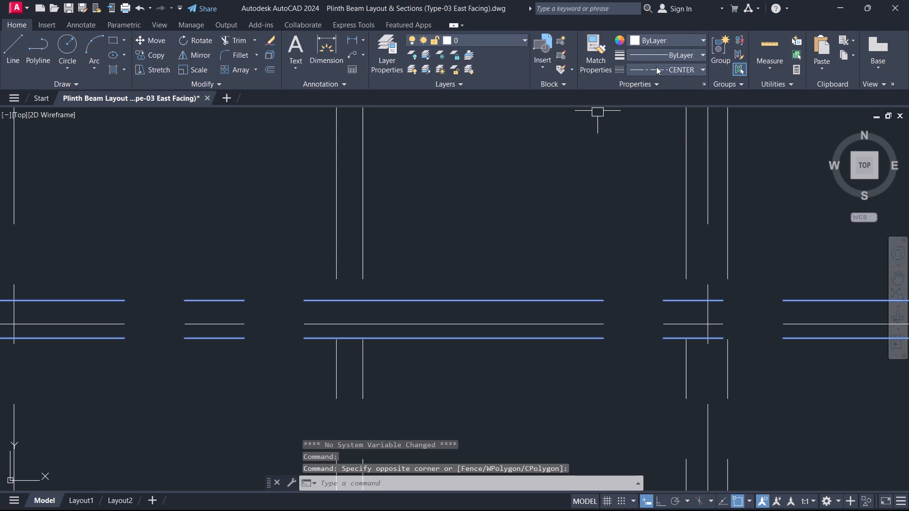
pyautogui.click(657, 68)
pyautogui.click(659, 80)
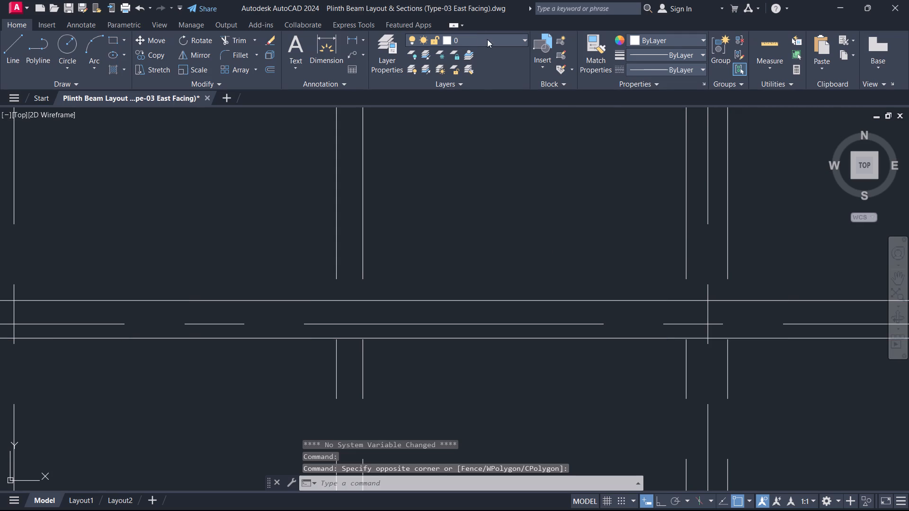
pyautogui.click(488, 39)
pyautogui.click(497, 102)
pyautogui.press('Escape')
pyautogui.scroll(-4, 578, 260)
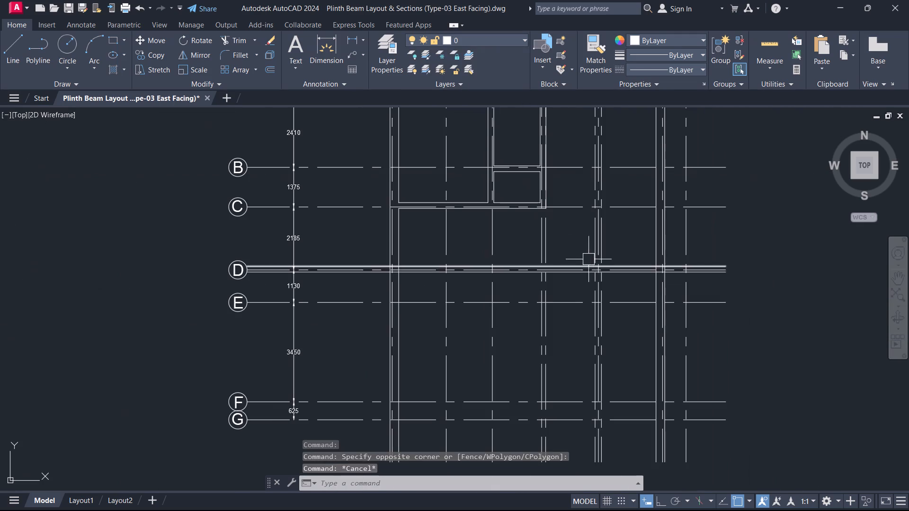
# Turn the PLINTH BEAM layer off and back on to check which beam edges belong to it.
pyautogui.click(475, 39)
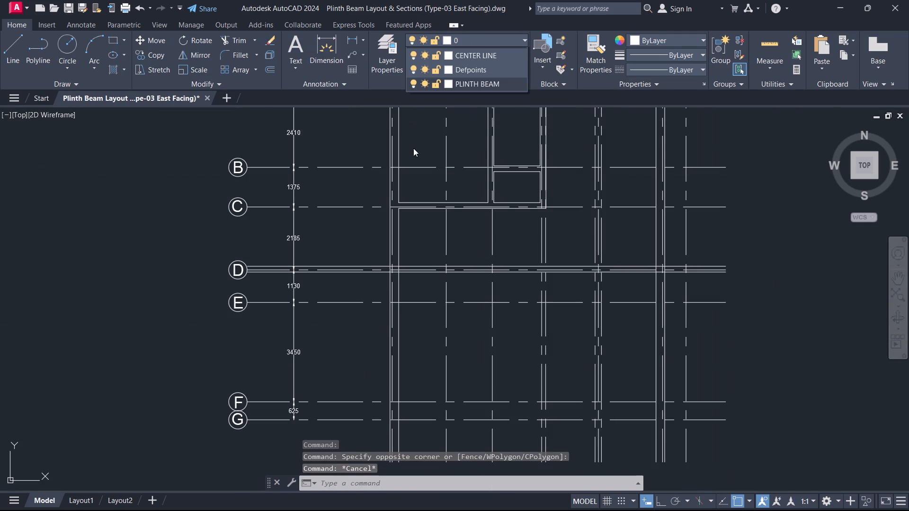
pyautogui.click(415, 98)
pyautogui.click(415, 98)
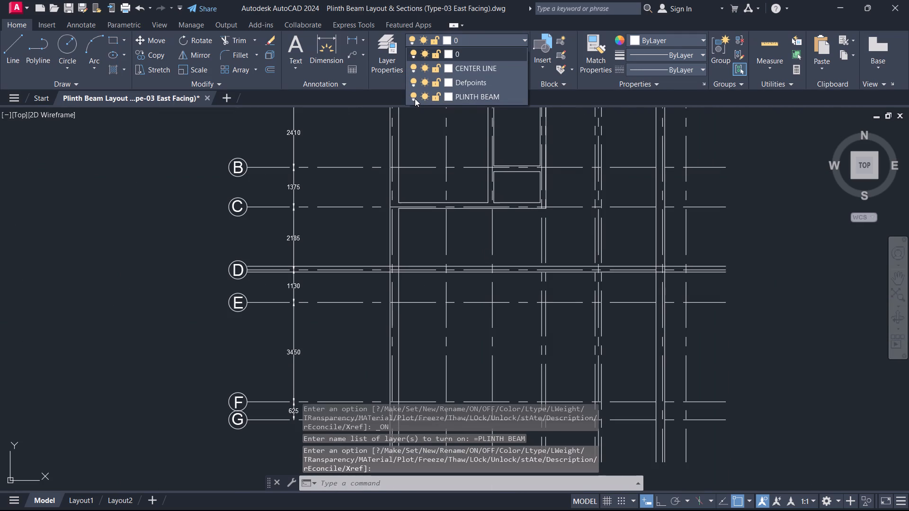
# Move grid line 9's two beam edges to the PLINTH BEAM layer.
pyautogui.scroll(4, 661, 231)
pyautogui.moveTo(606, 243); pyautogui.dragTo(601, 243)
pyautogui.click(547, 229)
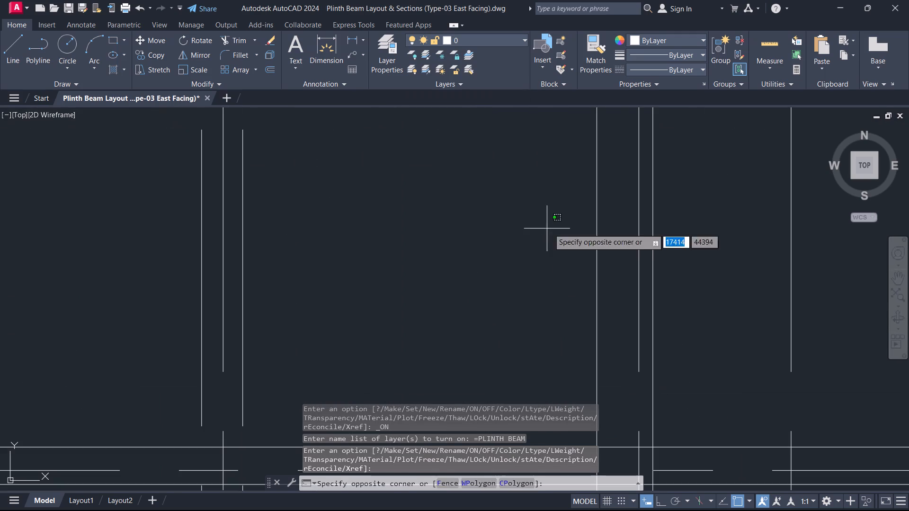
pyautogui.click(618, 245)
pyautogui.moveTo(623, 248); pyautogui.dragTo(618, 248)
pyautogui.click(573, 232)
pyautogui.click(657, 234)
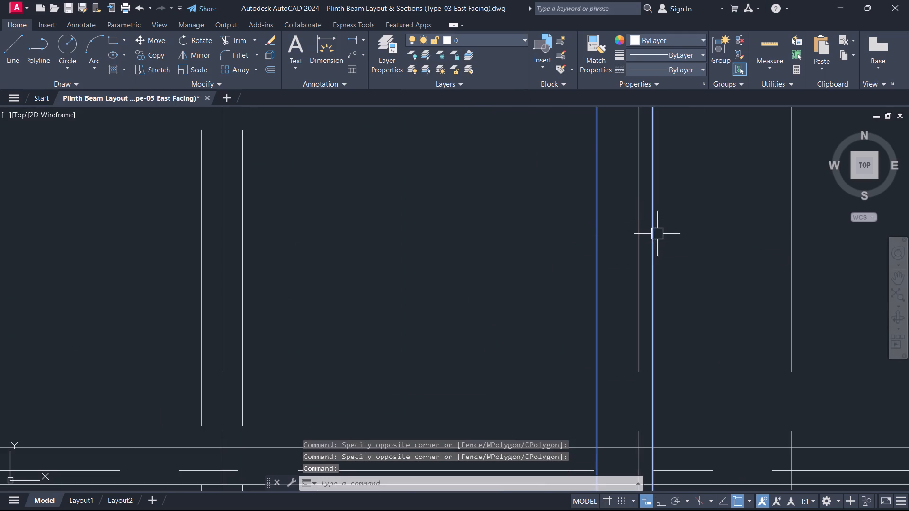
pyautogui.click(507, 37)
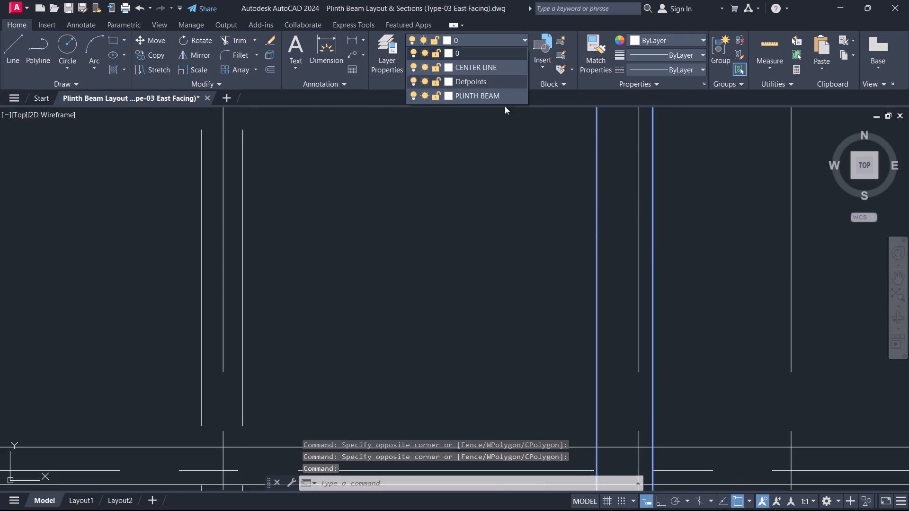
pyautogui.click(498, 94)
pyautogui.scroll(-4, 443, 154)
pyautogui.press('Escape')
# Examine the beam layout between grid lines A and G, checking the layer of grid line A's lower beam edge.
pyautogui.scroll(-3, 426, 148)
pyautogui.scroll(1, 426, 147)
pyautogui.moveTo(426, 147); pyautogui.dragTo(449, 218, button='middle')
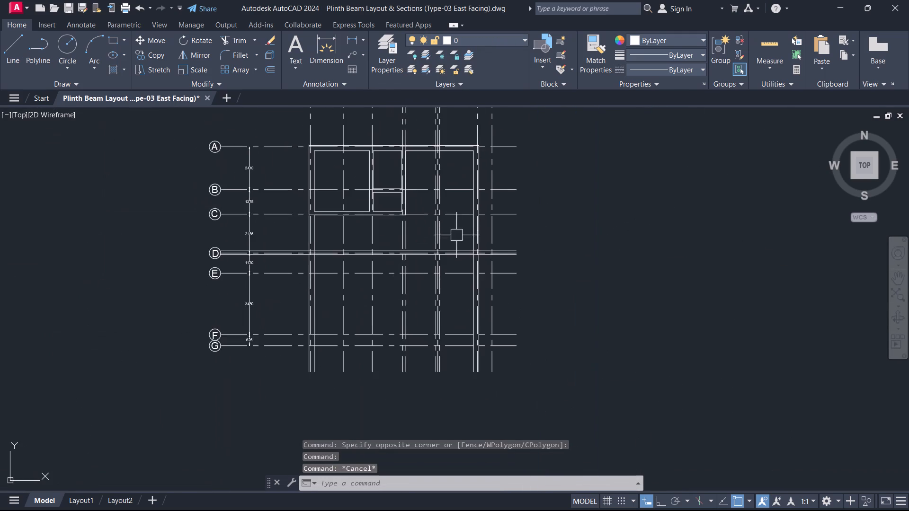
pyautogui.scroll(2, 441, 192)
pyautogui.moveTo(464, 151); pyautogui.dragTo(461, 285, button='middle')
pyautogui.scroll(1, 463, 251)
pyautogui.click(478, 218)
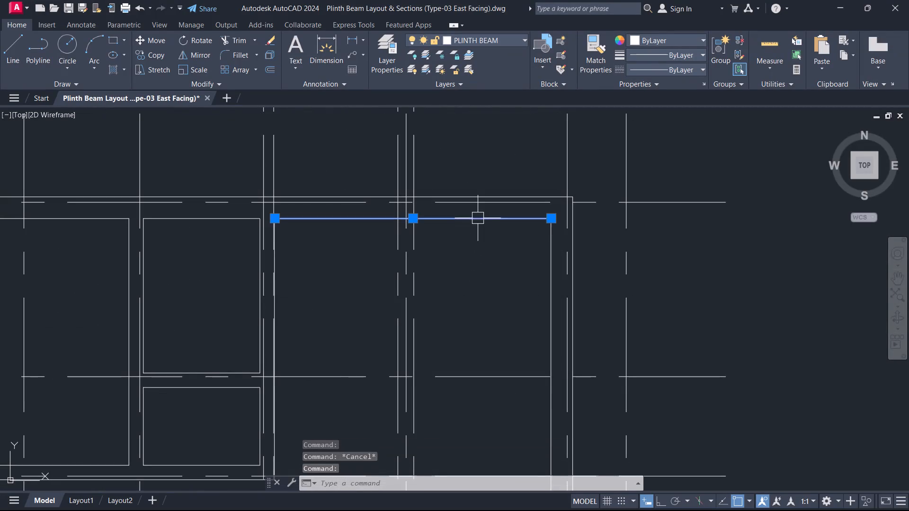
pyautogui.press('Escape')
pyautogui.scroll(-5, 480, 247)
pyautogui.moveTo(482, 278); pyautogui.dragTo(486, 199, button='middle')
pyautogui.scroll(4, 477, 223)
pyautogui.moveTo(454, 223); pyautogui.dragTo(444, 277, button='middle')
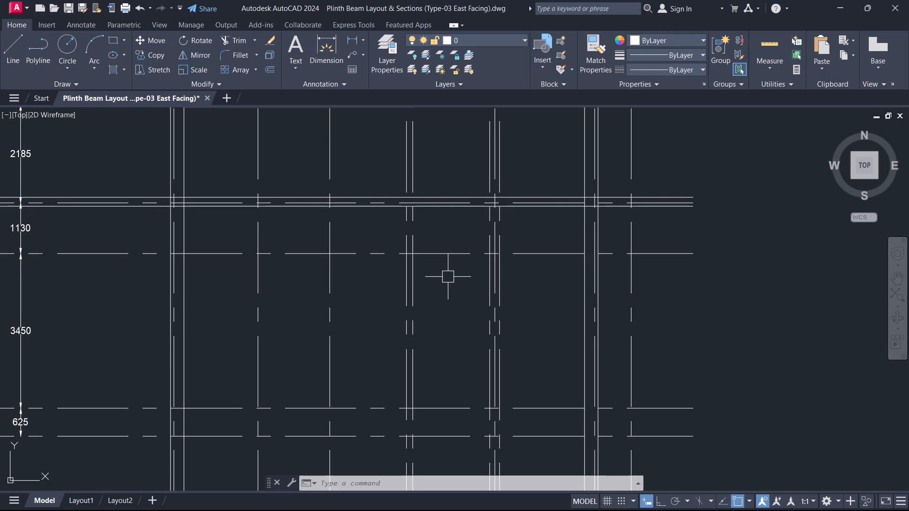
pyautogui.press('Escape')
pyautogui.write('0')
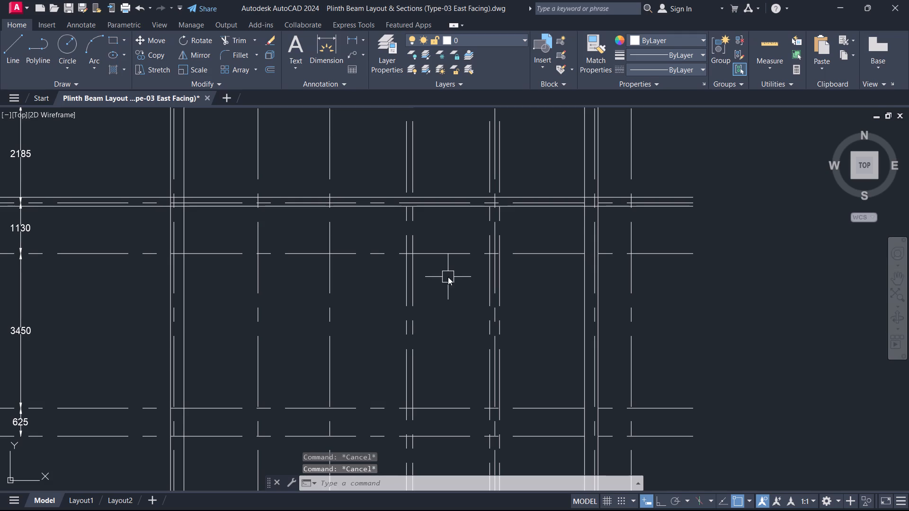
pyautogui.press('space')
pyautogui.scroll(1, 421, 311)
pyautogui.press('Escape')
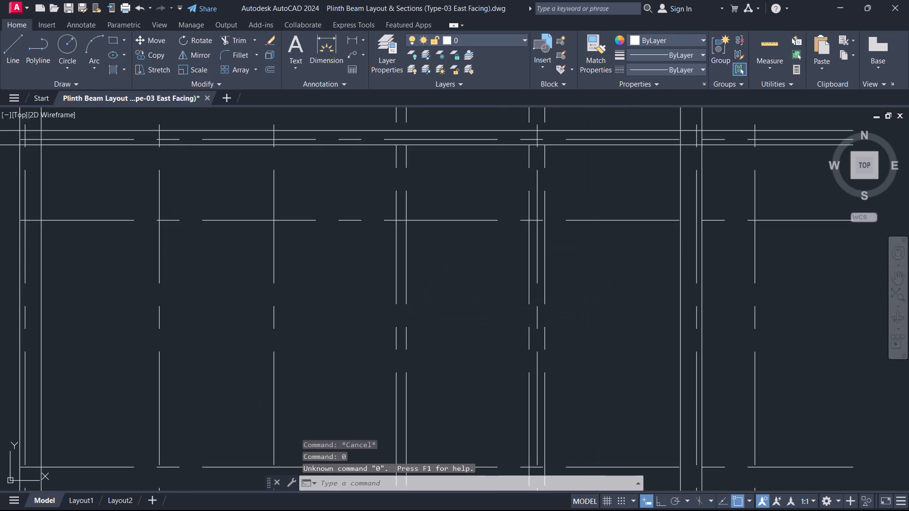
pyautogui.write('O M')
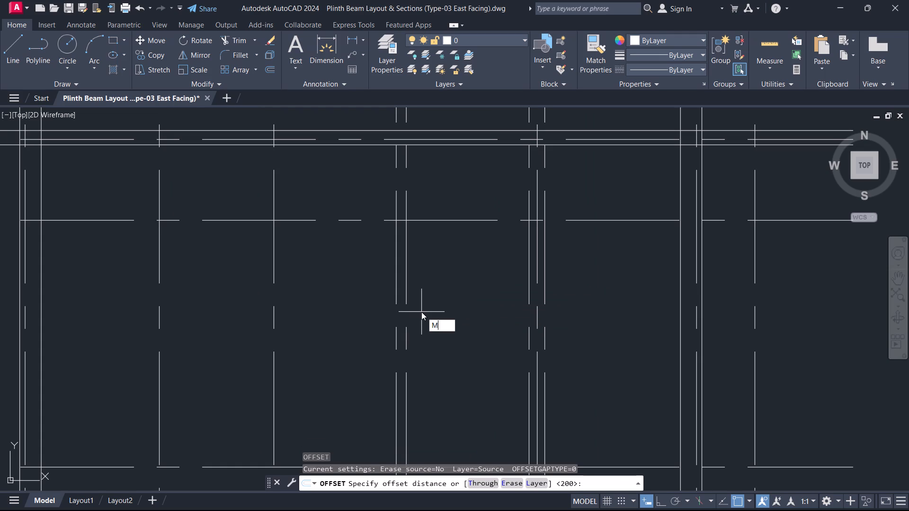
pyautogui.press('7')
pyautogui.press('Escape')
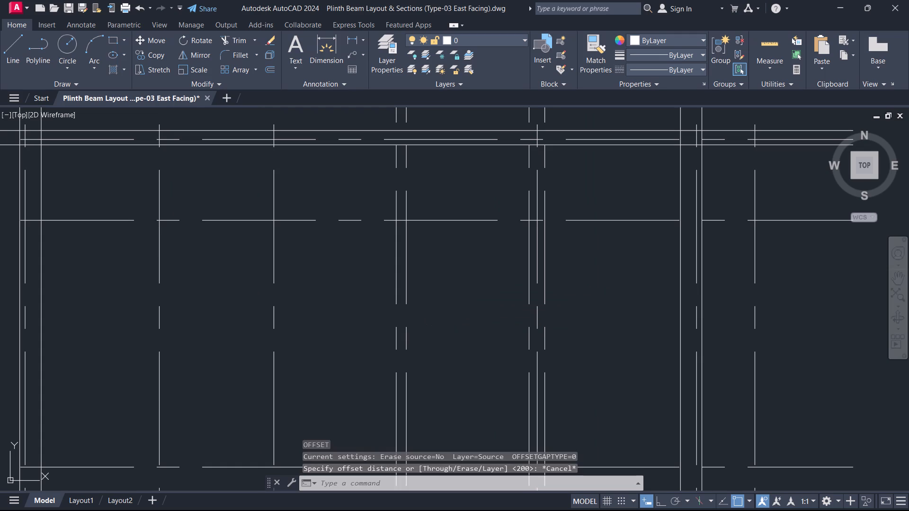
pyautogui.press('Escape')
# Offset grid line 5 by 75 to the right for its right beam edge.
pyautogui.write('O 75')
pyautogui.press('Return')
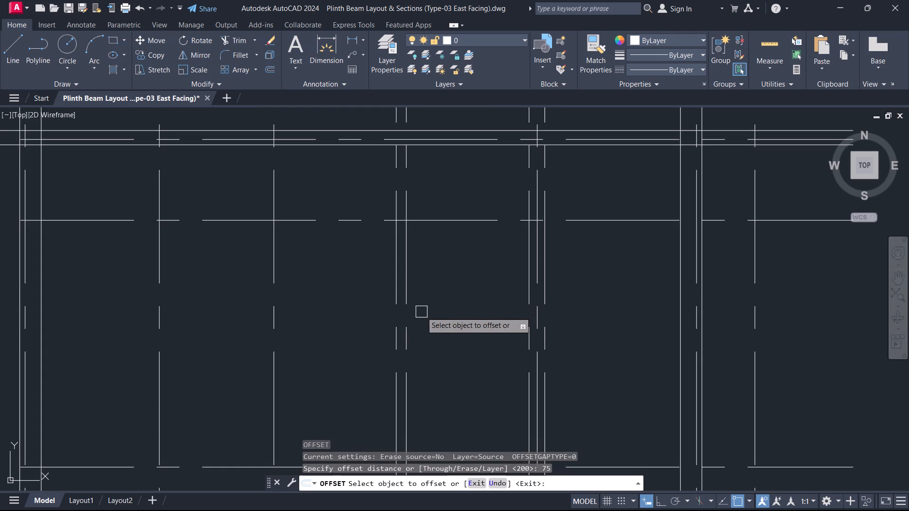
pyautogui.click(405, 282)
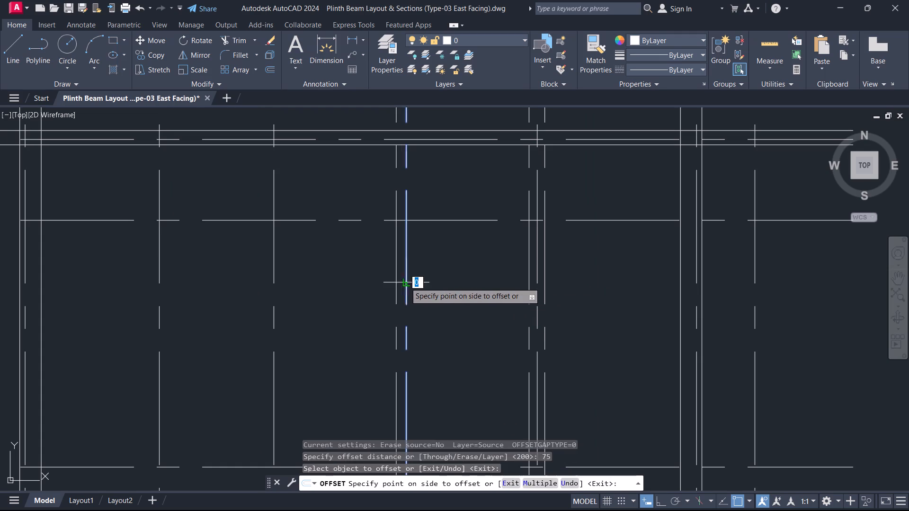
pyautogui.click(422, 291)
pyautogui.press('Escape')
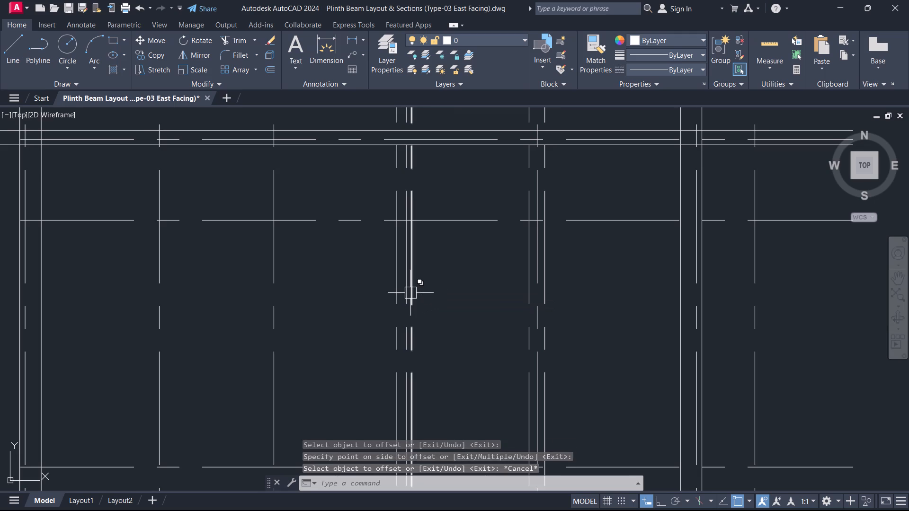
# Offset the new beam edge beside grid line 5 by 300 to the left, past grid line 4.
pyautogui.write('O')
pyautogui.press('space')
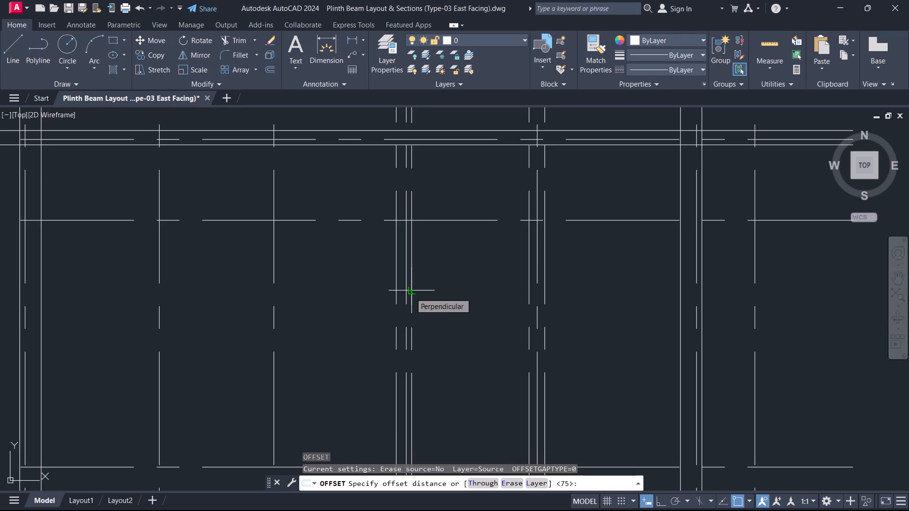
pyautogui.write('300')
pyautogui.press('Return')
pyautogui.scroll(1, 453, 262)
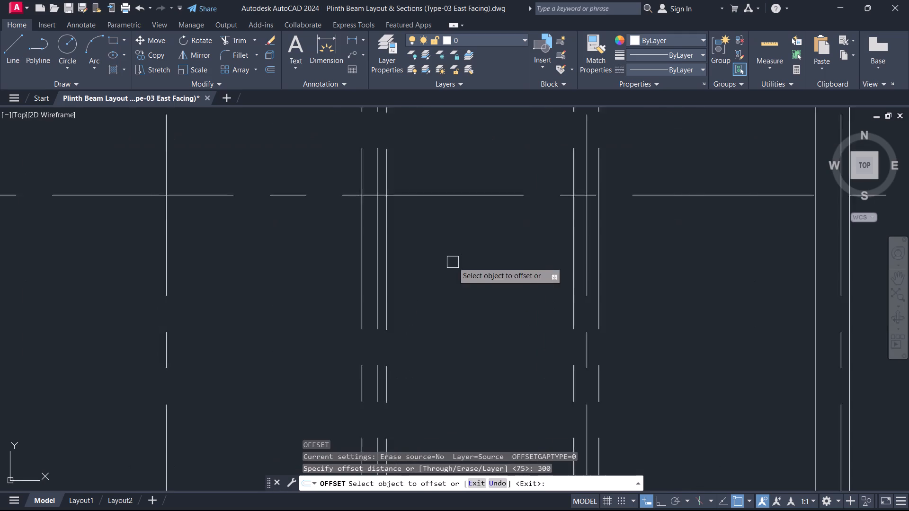
pyautogui.scroll(1, 453, 262)
pyautogui.click(348, 295)
pyautogui.click(262, 273)
pyautogui.press('Escape')
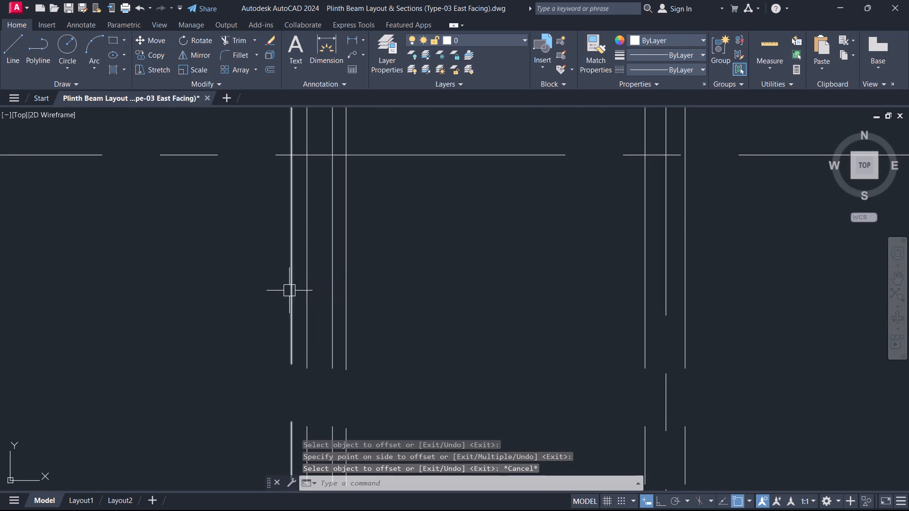
# Set the two new beam edges beside grid lines 4 and 5 to ByLayer linetype and move them to the PLINTH BEAM layer.
pyautogui.click(290, 291)
pyautogui.click(348, 300)
pyautogui.scroll(-3, 491, 220)
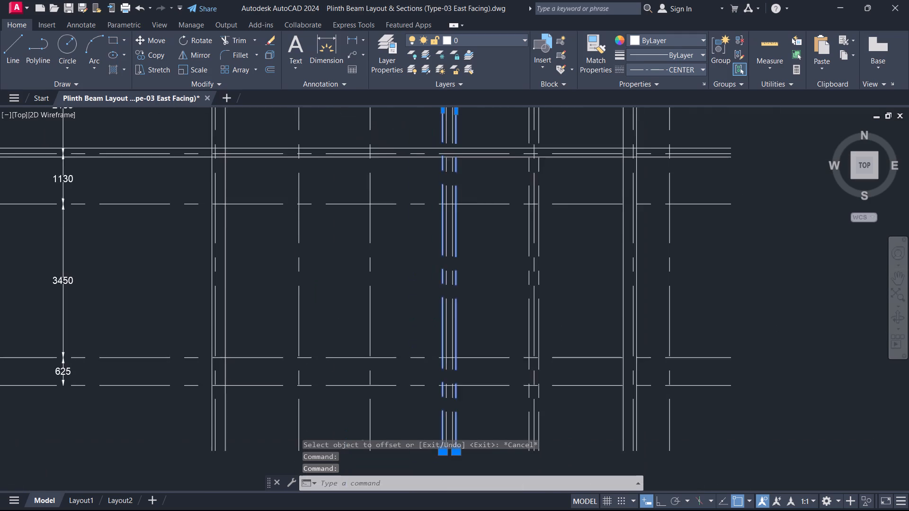
pyautogui.scroll(-2, 492, 220)
pyautogui.scroll(2, 497, 188)
pyautogui.scroll(2, 454, 182)
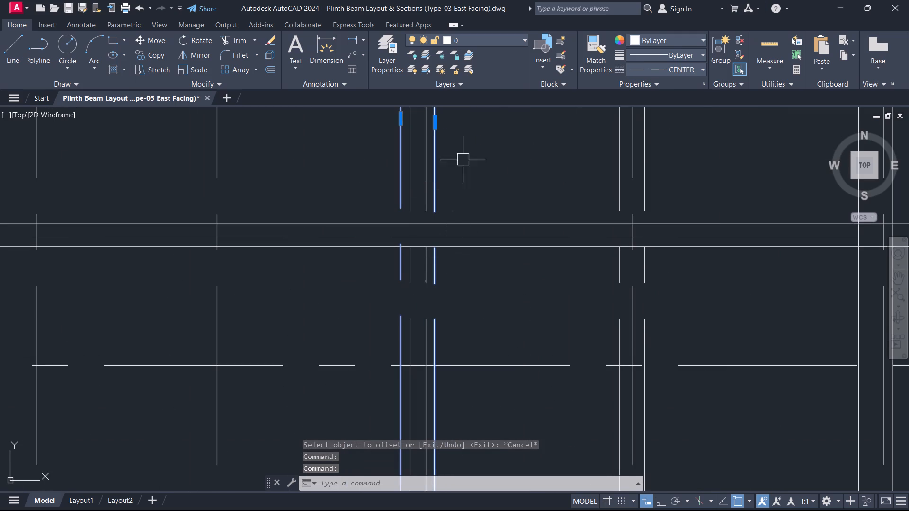
pyautogui.click(654, 73)
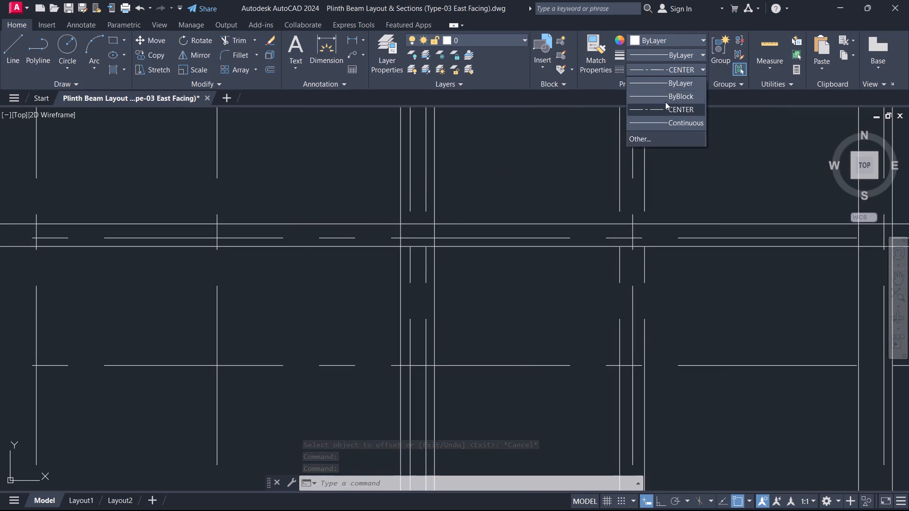
pyautogui.click(670, 89)
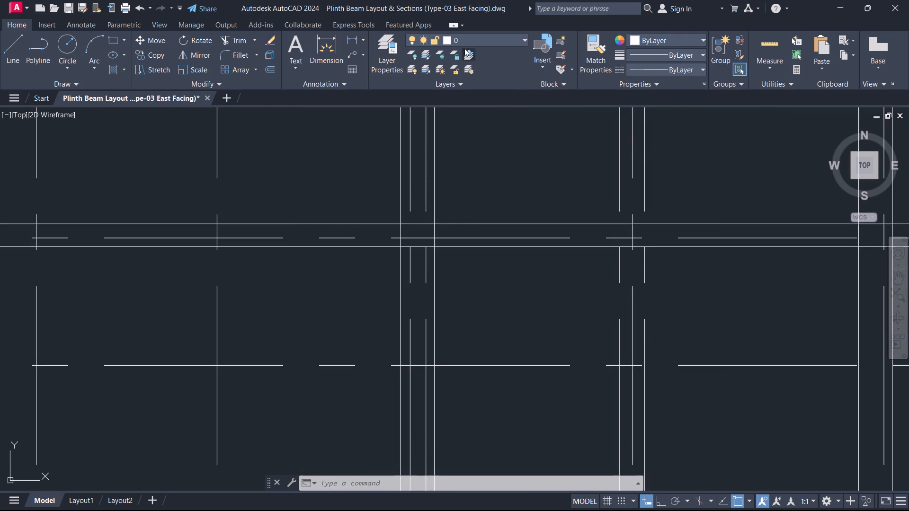
pyautogui.click(468, 40)
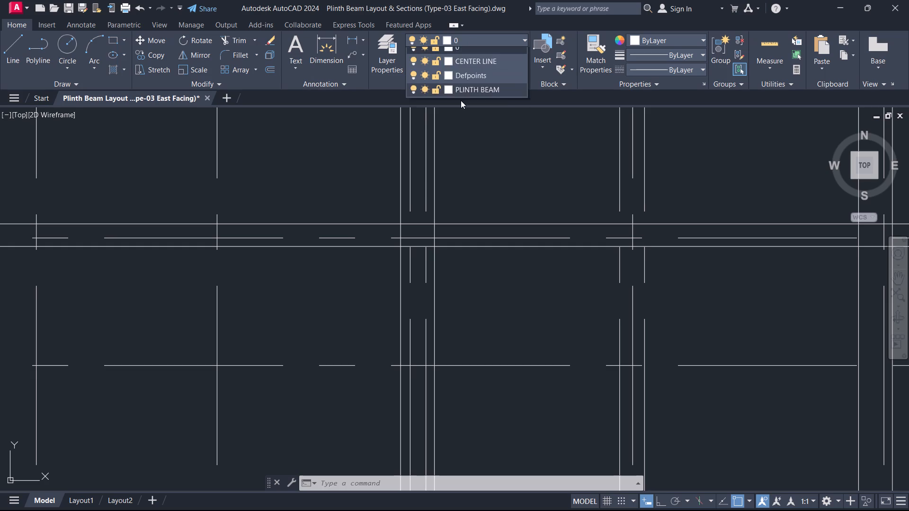
pyautogui.click(461, 101)
pyautogui.press('Escape')
# Trim the two beam edges beside grid lines 4 and 5 above grid line D, ending the right one at D's lower beam edge.
pyautogui.scroll(3, 437, 259)
pyautogui.scroll(1, 427, 164)
pyautogui.moveTo(426, 164); pyautogui.dragTo(451, 222, button='middle')
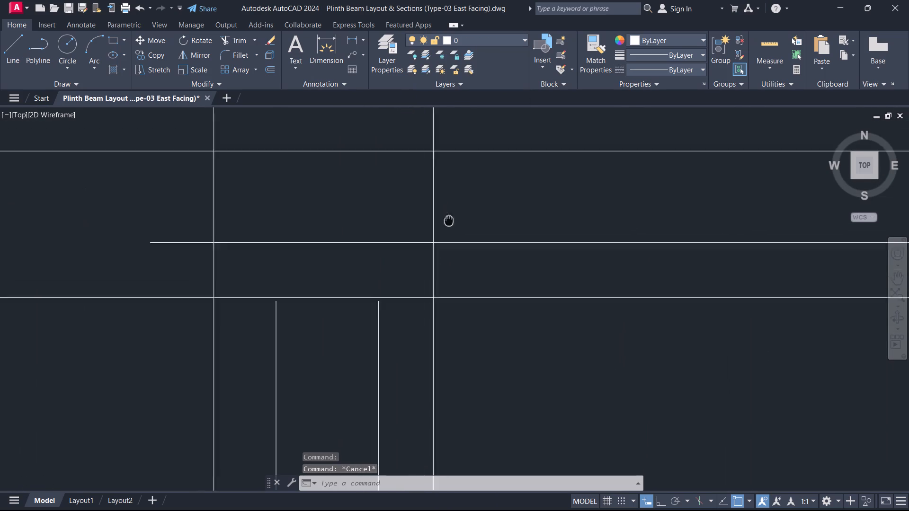
pyautogui.moveTo(451, 222); pyautogui.dragTo(547, 159, button='middle')
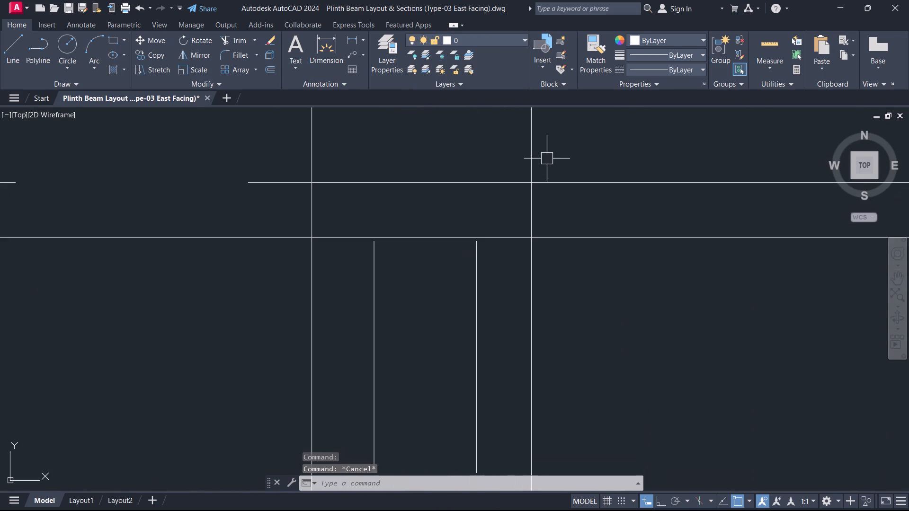
pyautogui.write('TR')
pyautogui.press('space')
pyautogui.moveTo(547, 159); pyautogui.dragTo(541, 156)
pyautogui.click(533, 151)
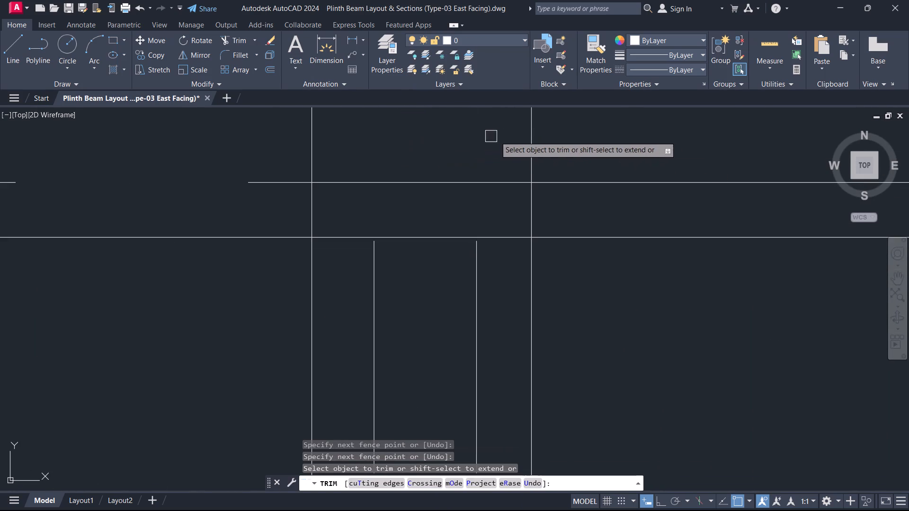
pyautogui.click(529, 144)
pyautogui.scroll(-4, 325, 152)
pyautogui.scroll(2, 324, 154)
pyautogui.moveTo(324, 154); pyautogui.dragTo(345, 331, button='middle')
pyautogui.scroll(-1, 338, 179)
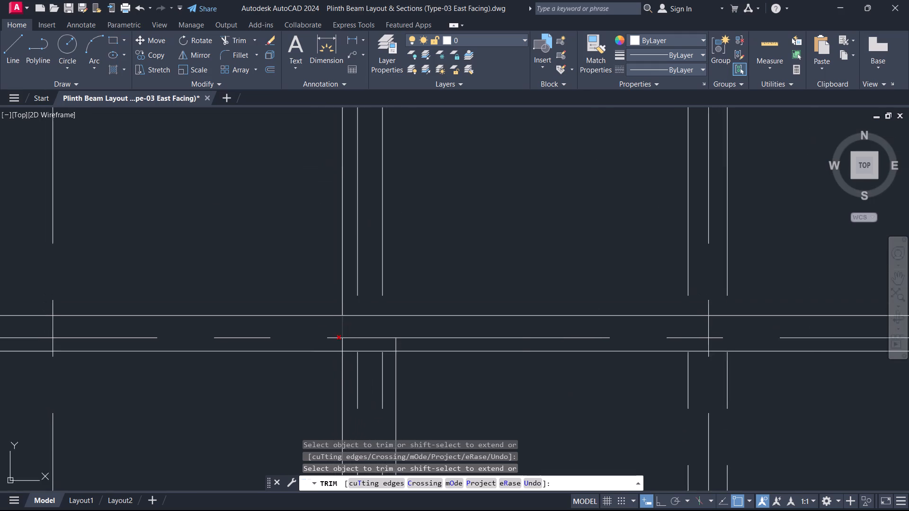
pyautogui.scroll(1, 338, 308)
pyautogui.click(342, 276)
pyautogui.scroll(3, 439, 391)
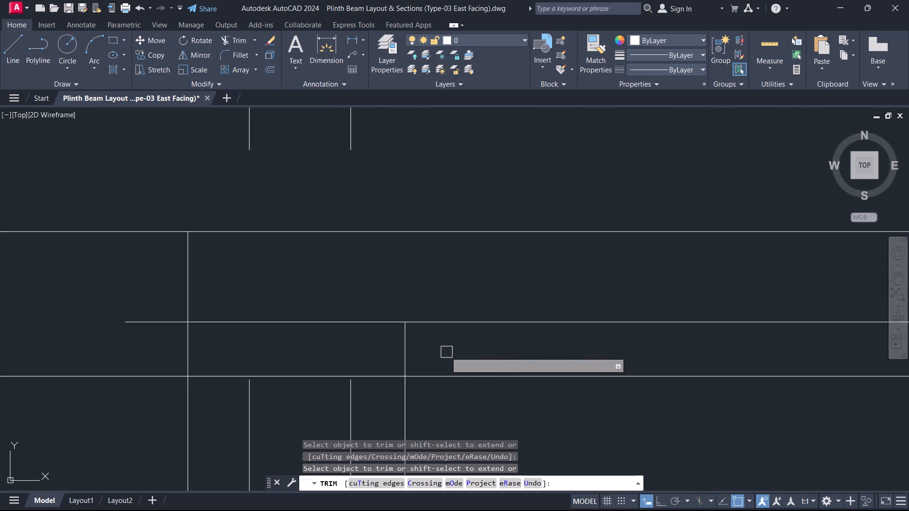
pyautogui.scroll(2, 446, 352)
pyautogui.moveTo(386, 342); pyautogui.dragTo(546, 227, button='middle')
pyautogui.click(457, 237)
# Trim grid line D's lower beam edge between the two vertical beam edges beside grid lines 4 and 5.
pyautogui.scroll(-5, 404, 253)
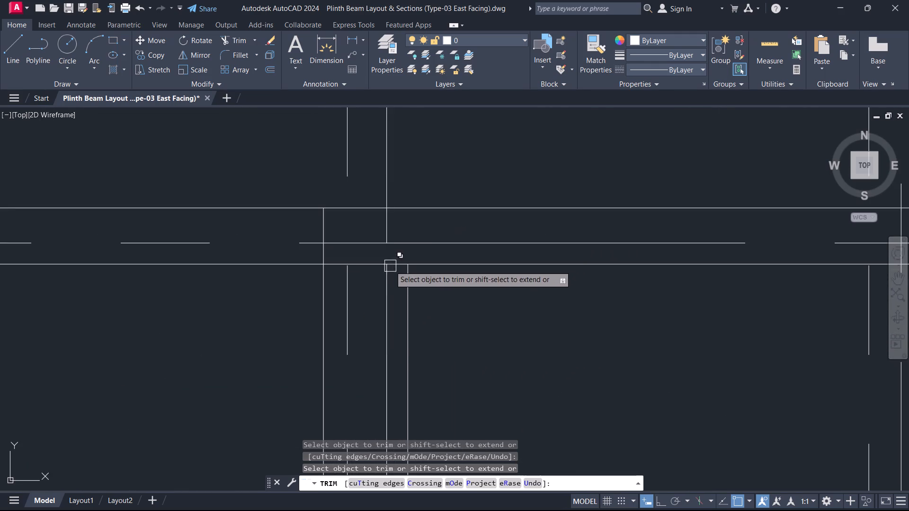
pyautogui.scroll(1, 388, 268)
pyautogui.moveTo(388, 268); pyautogui.dragTo(485, 196, button='middle')
pyautogui.scroll(2, 501, 197)
pyautogui.click(504, 180)
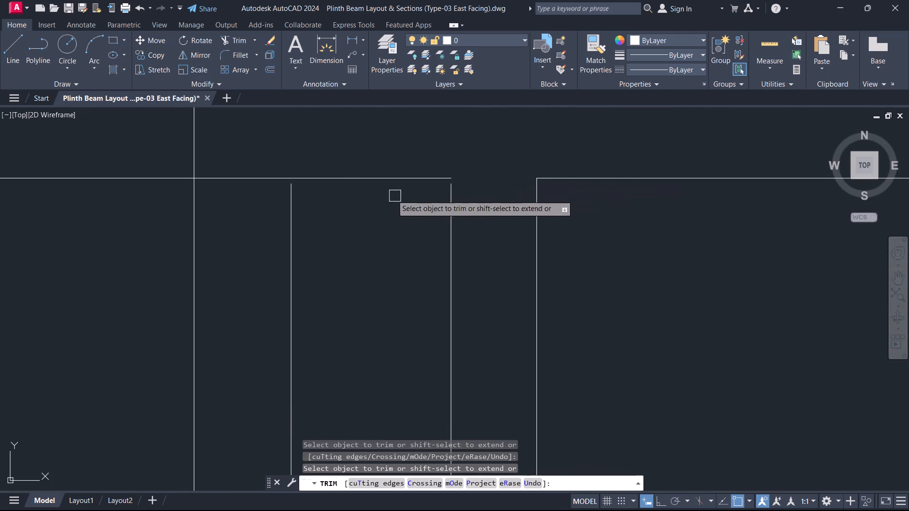
pyautogui.click(335, 181)
pyautogui.click(260, 178)
# Examine the beam layout around grid lines C to E, comparing the beam corners near grid lines 4 and 5.
pyautogui.scroll(-6, 397, 170)
pyautogui.scroll(-1, 446, 106)
pyautogui.moveTo(446, 106); pyautogui.dragTo(451, 460, button='middle')
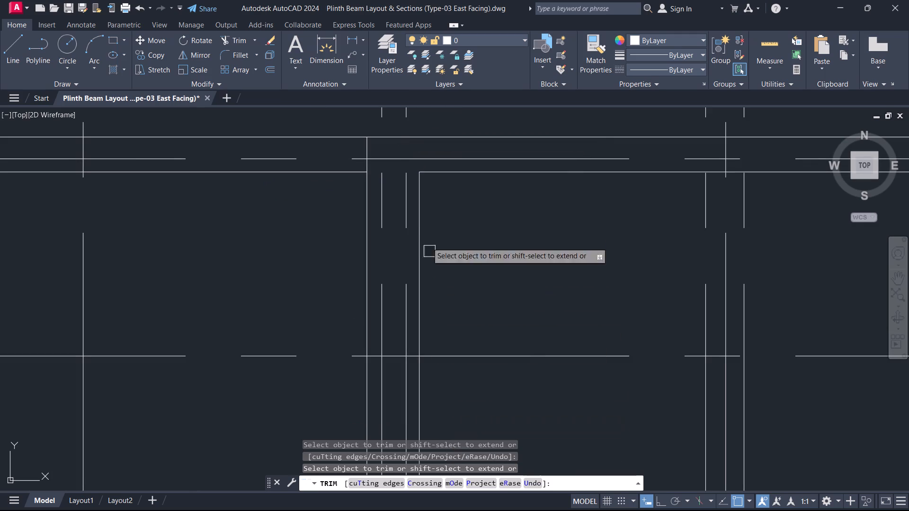
pyautogui.moveTo(415, 204); pyautogui.dragTo(478, 510, button='middle')
pyautogui.scroll(3, 465, 156)
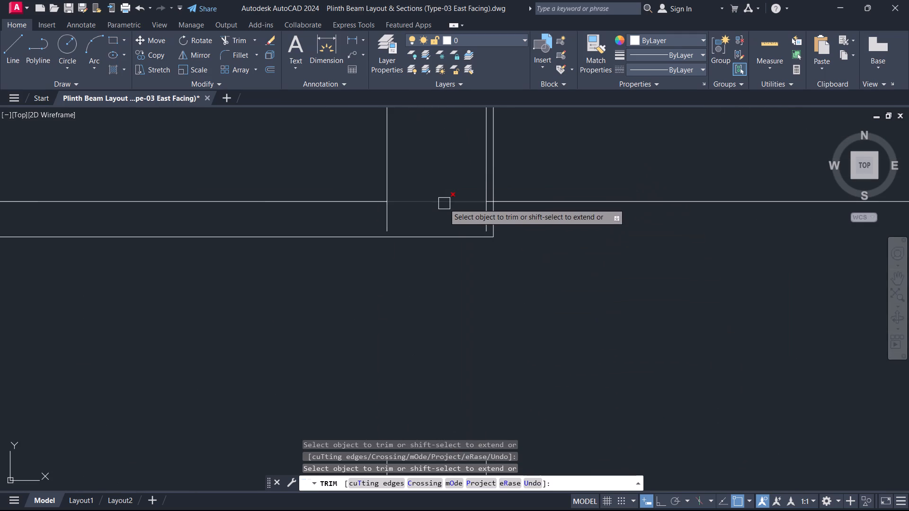
pyautogui.scroll(-3, 446, 246)
pyautogui.scroll(1, 465, 220)
pyautogui.moveTo(493, 281); pyautogui.dragTo(514, 193, button='middle')
pyautogui.scroll(-3, 515, 193)
pyautogui.moveTo(540, 228); pyautogui.dragTo(568, 80, button='middle')
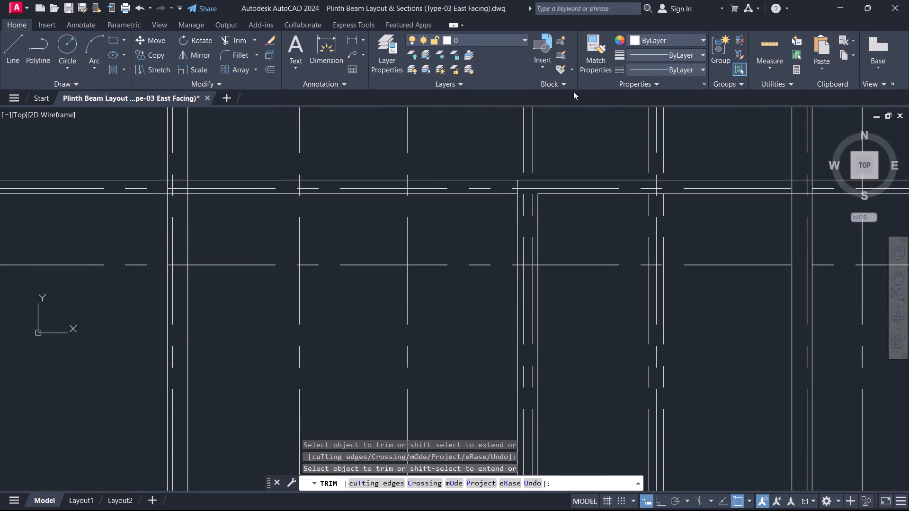
pyautogui.scroll(2, 536, 208)
pyautogui.moveTo(536, 217); pyautogui.dragTo(481, 510, button='middle')
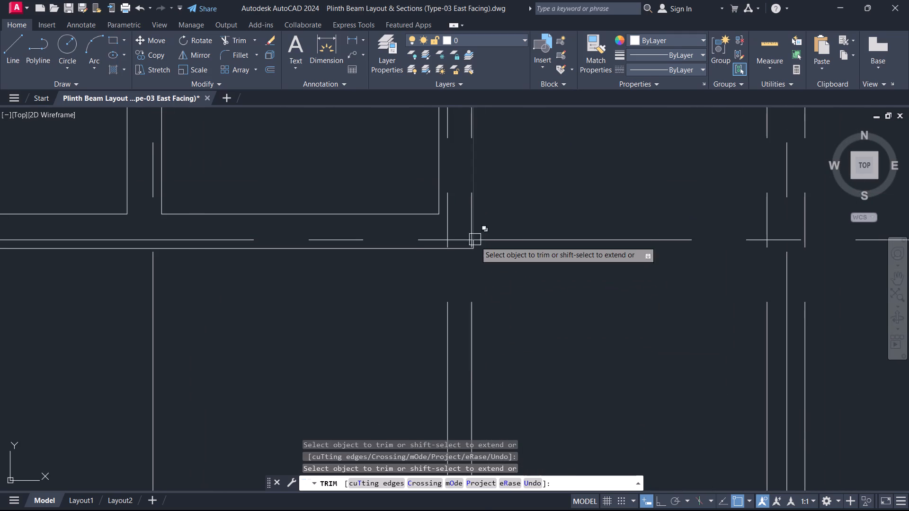
pyautogui.scroll(2, 484, 255)
pyautogui.scroll(-5, 485, 274)
pyautogui.moveTo(539, 319); pyautogui.dragTo(524, 273, button='middle')
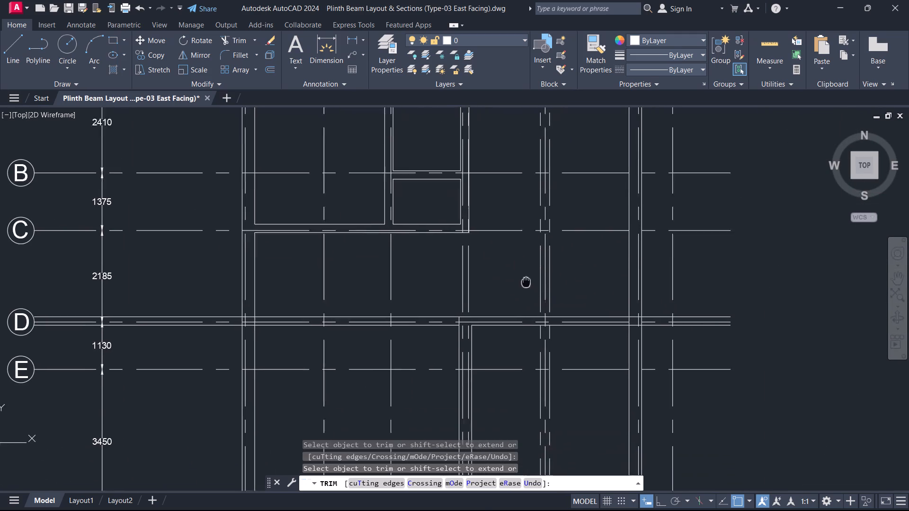
pyautogui.moveTo(524, 273); pyautogui.dragTo(550, 107, button='middle')
# Trim away both of grid line D's beam edges to the left of the vertical beam at grid lines 4 and 5.
pyautogui.scroll(2, 543, 214)
pyautogui.moveTo(467, 182); pyautogui.dragTo(508, 302, button='middle')
pyautogui.scroll(1, 487, 194)
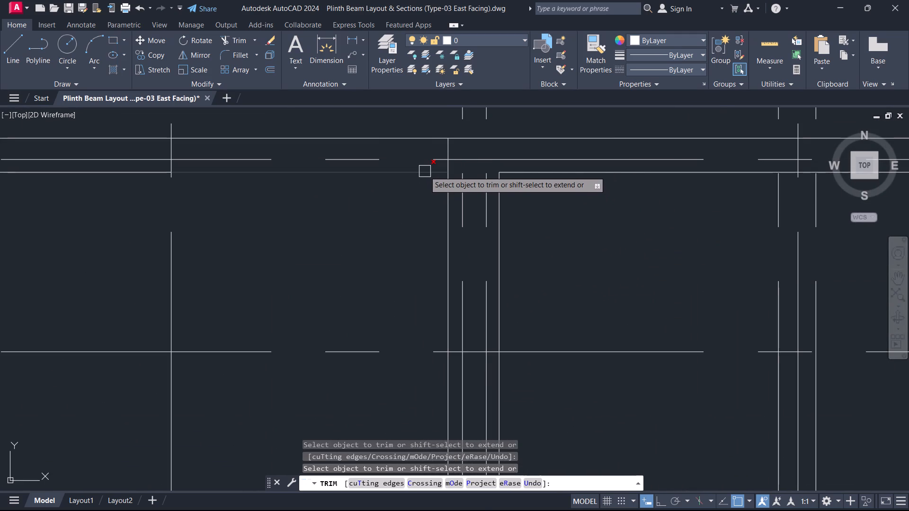
pyautogui.click(425, 171)
pyautogui.click(427, 142)
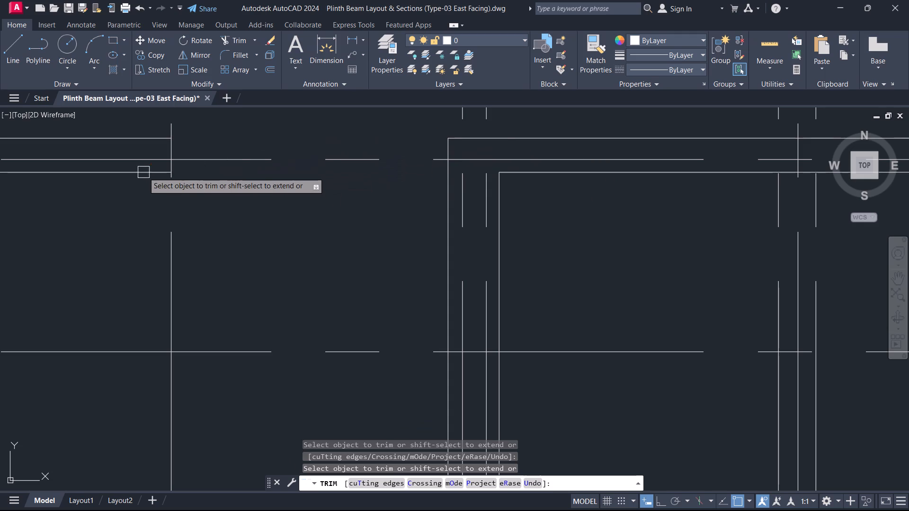
pyautogui.click(143, 172)
pyautogui.click(138, 138)
pyautogui.press('Escape')
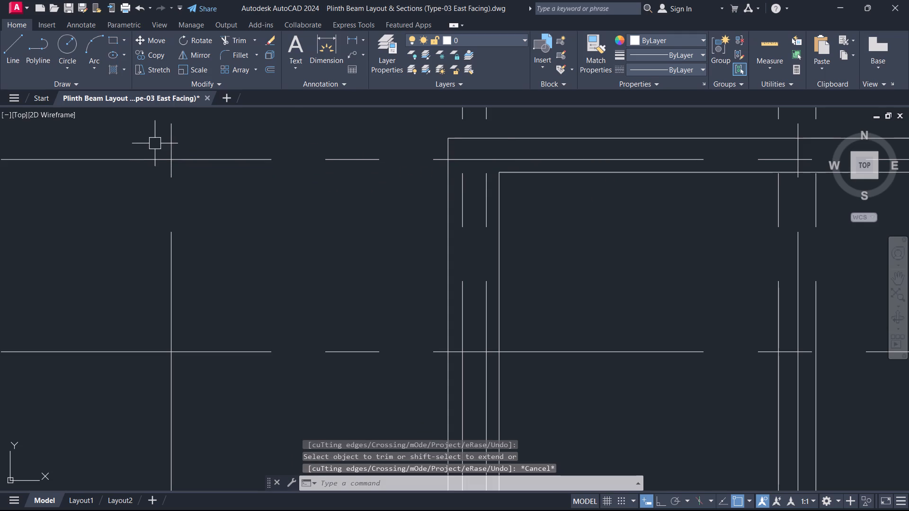
# Trim away both of grid line D's beam edges to the right of grid line 9's right beam edge.
pyautogui.scroll(-3, 171, 157)
pyautogui.moveTo(223, 187); pyautogui.dragTo(190, 186, button='middle')
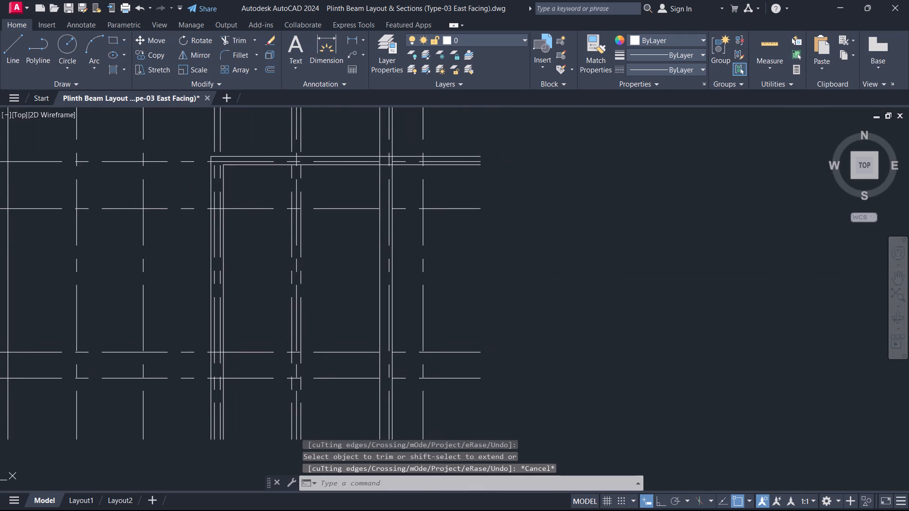
pyautogui.scroll(-1, 314, 203)
pyautogui.scroll(5, 383, 169)
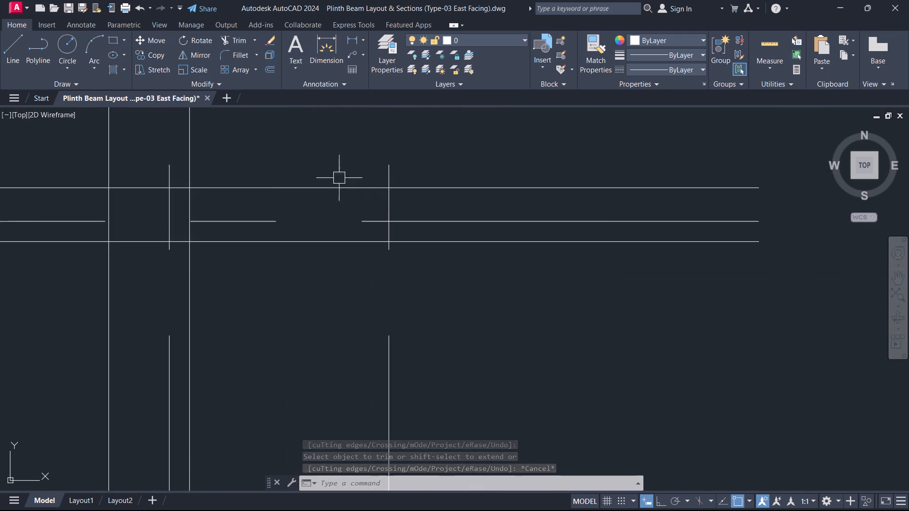
pyautogui.press('space')
pyautogui.click(294, 187)
pyautogui.click(311, 244)
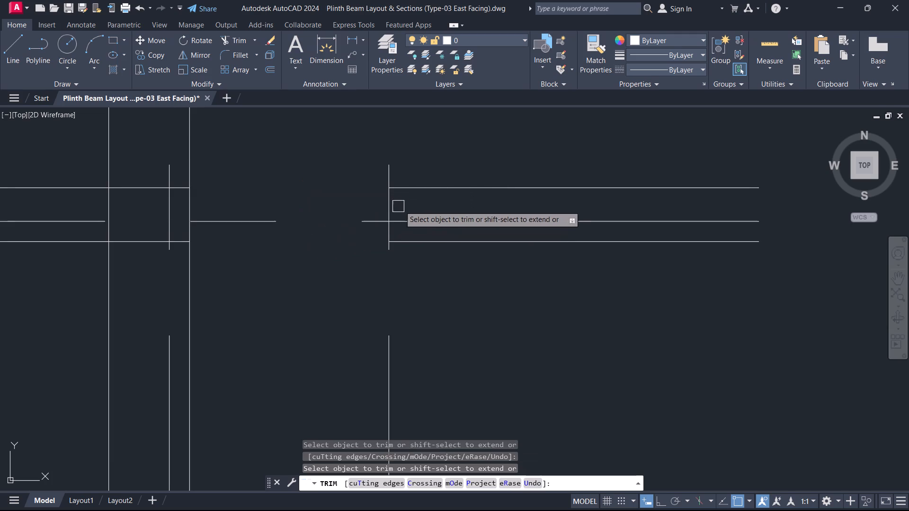
pyautogui.click(417, 190)
pyautogui.click(419, 241)
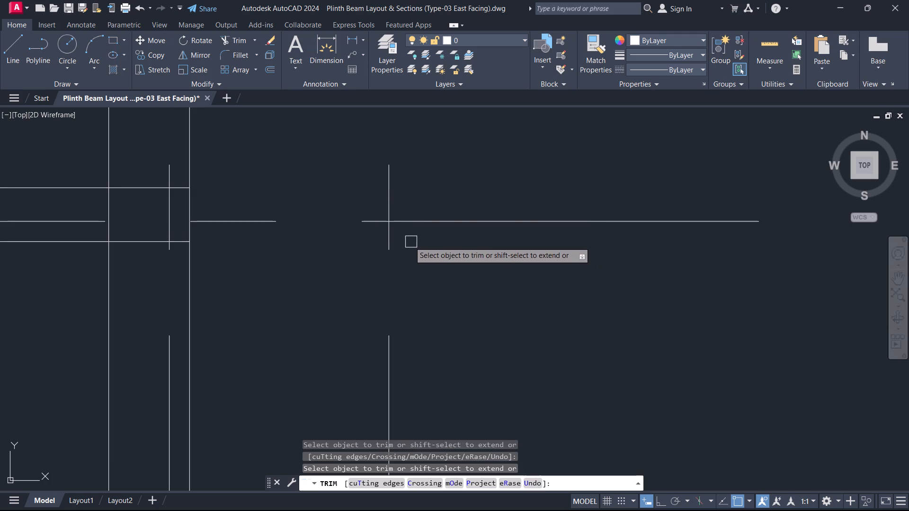
# Trim grid line D's lower edge inside grid line 9's beam, and grid line 9's left edge between D's beam edges.
pyautogui.scroll(-2, 294, 247)
pyautogui.scroll(2, 226, 253)
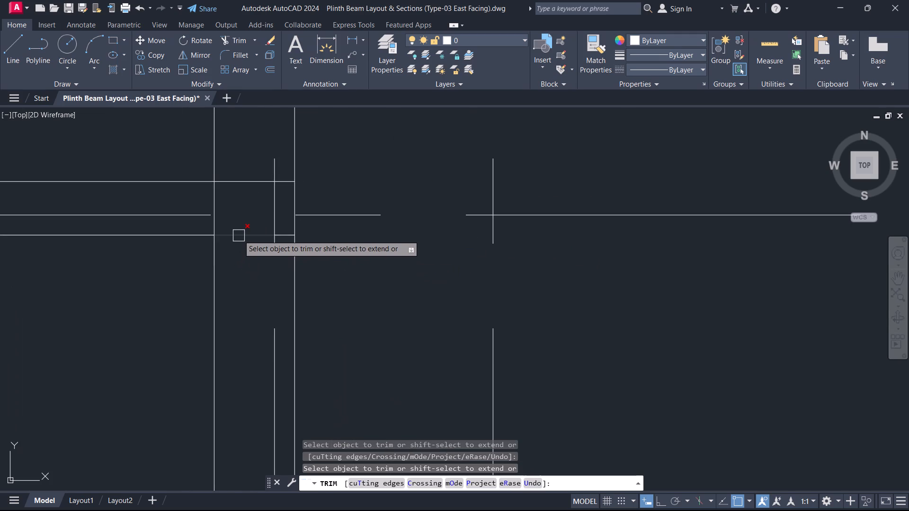
pyautogui.scroll(2, 278, 237)
pyautogui.click(290, 229)
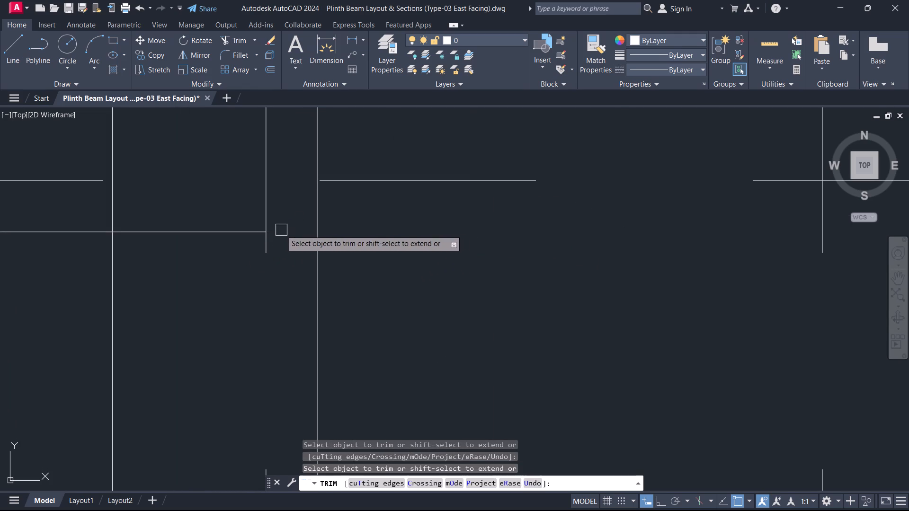
pyautogui.click(225, 235)
pyautogui.click(116, 208)
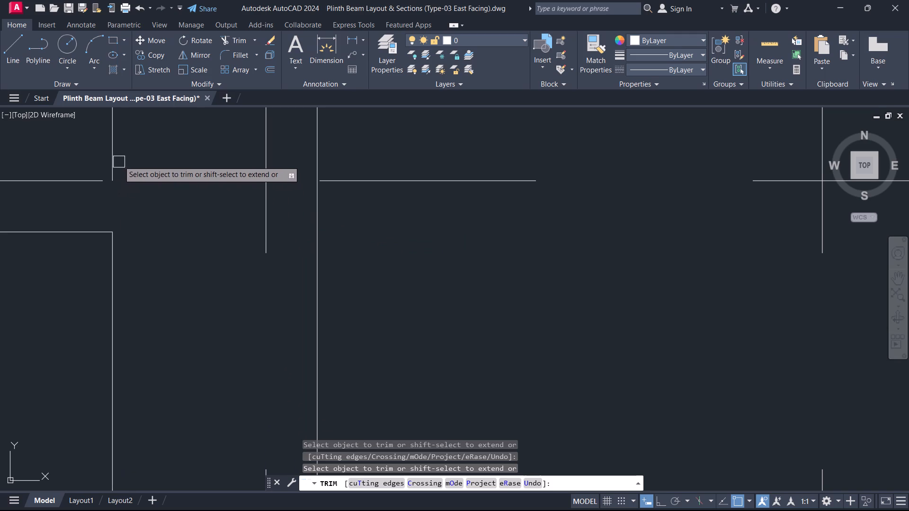
pyautogui.click(116, 127)
# Trim grid line D's upper beam edge between grid line 9's left and right beam edges.
pyautogui.scroll(-2, 195, 164)
pyautogui.moveTo(195, 164); pyautogui.dragTo(303, 325, button='middle')
pyautogui.scroll(-1, 303, 326)
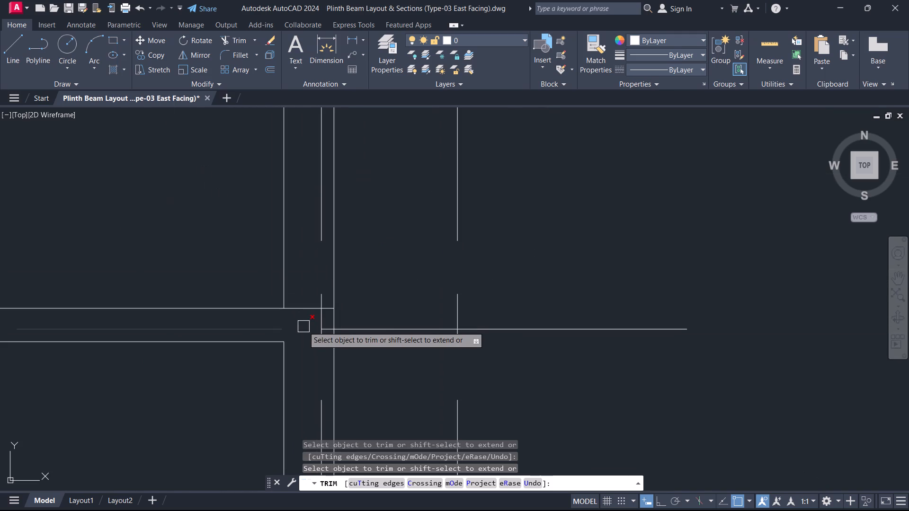
pyautogui.scroll(2, 291, 309)
pyautogui.press('Escape')
pyautogui.click(276, 265)
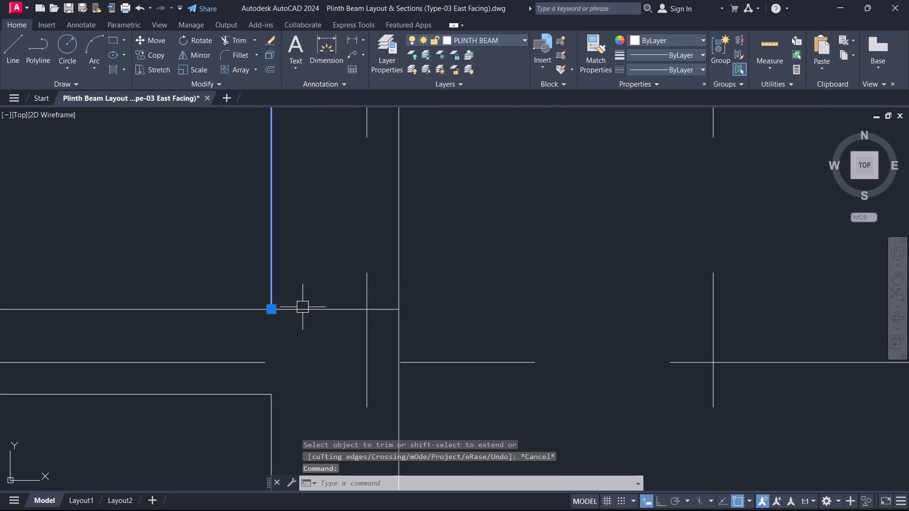
pyautogui.scroll(-11, 303, 309)
pyautogui.scroll(5, 306, 311)
pyautogui.press('Escape')
pyautogui.press('Escape')
pyautogui.scroll(6, 308, 316)
pyautogui.scroll(3, 247, 256)
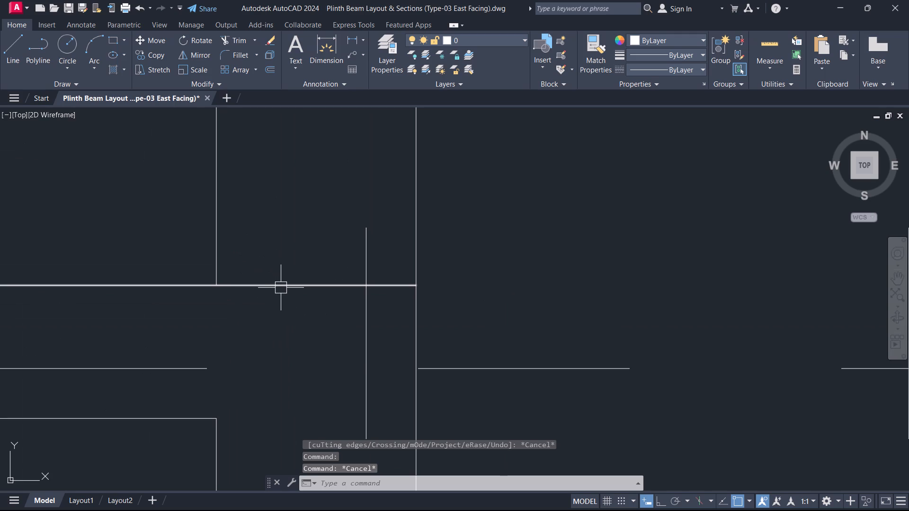
pyautogui.write('TR')
pyautogui.press('space')
pyautogui.click(282, 289)
pyautogui.click(383, 284)
pyautogui.press('Escape')
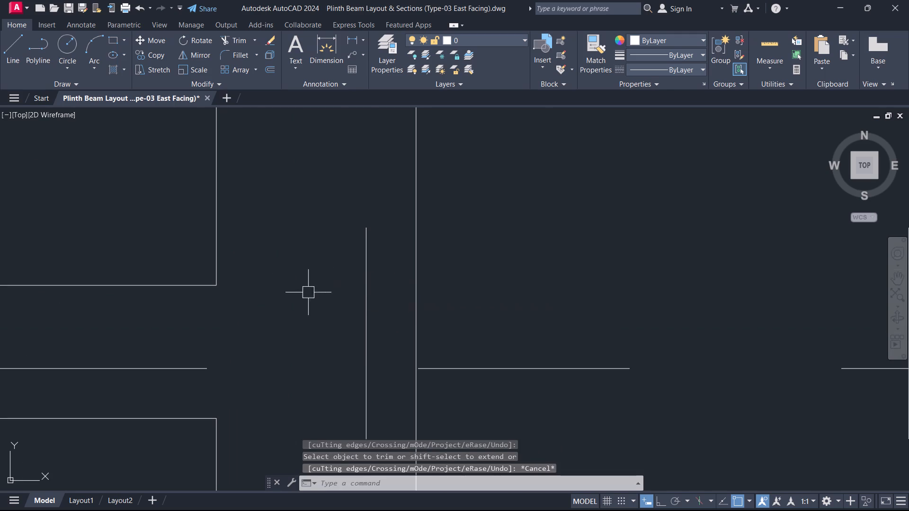
# Trim away grid line 9's left beam edge below grid line D's lower beam edge.
pyautogui.scroll(-6, 295, 303)
pyautogui.moveTo(318, 379); pyautogui.dragTo(339, 271, button='middle')
pyautogui.scroll(4, 324, 234)
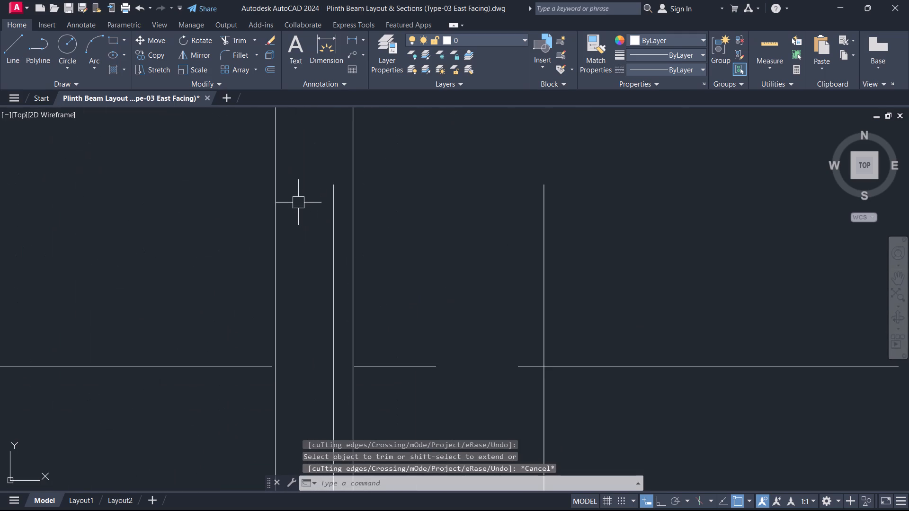
pyautogui.moveTo(298, 203); pyautogui.dragTo(302, 324, button='middle')
pyautogui.write('TR')
pyautogui.press('space')
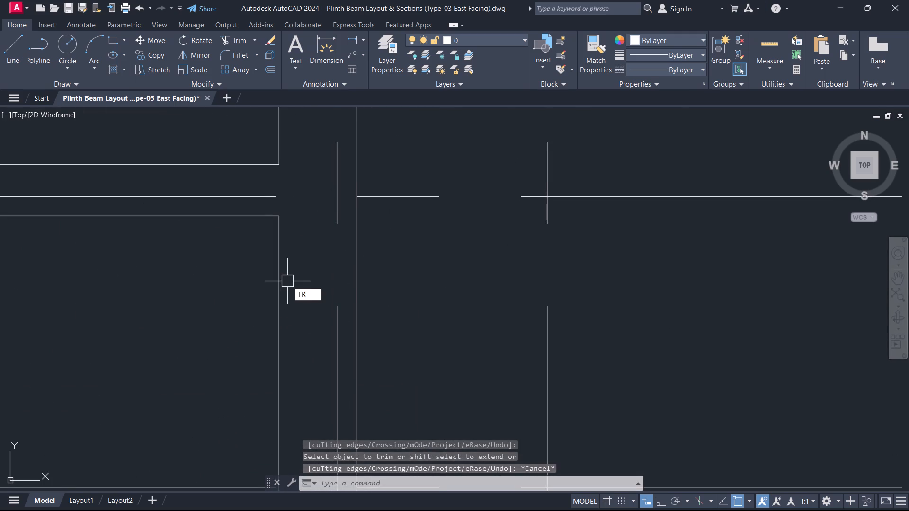
pyautogui.click(275, 275)
pyautogui.press('Escape')
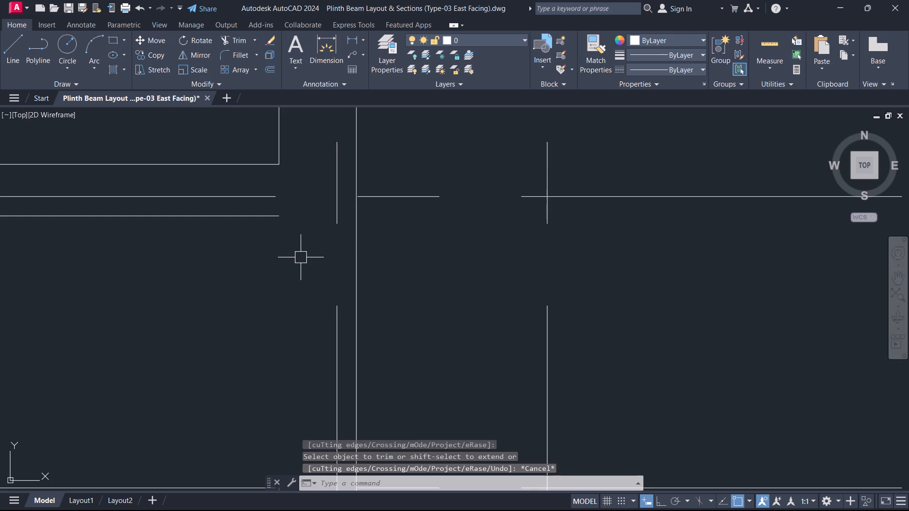
# Stretch the end of grid line D's lower beam edge to grid line 9's right beam edge.
pyautogui.click(249, 219)
pyautogui.click(279, 219)
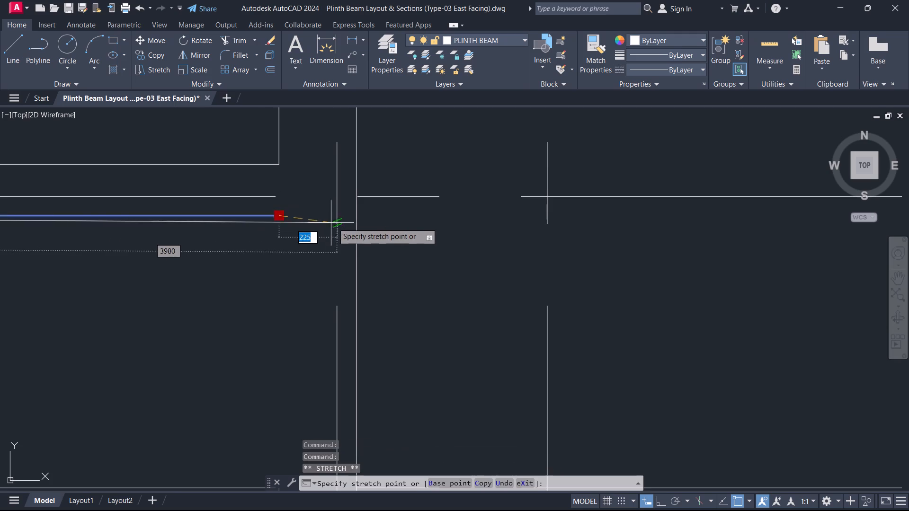
pyautogui.click(356, 218)
pyautogui.press('Escape')
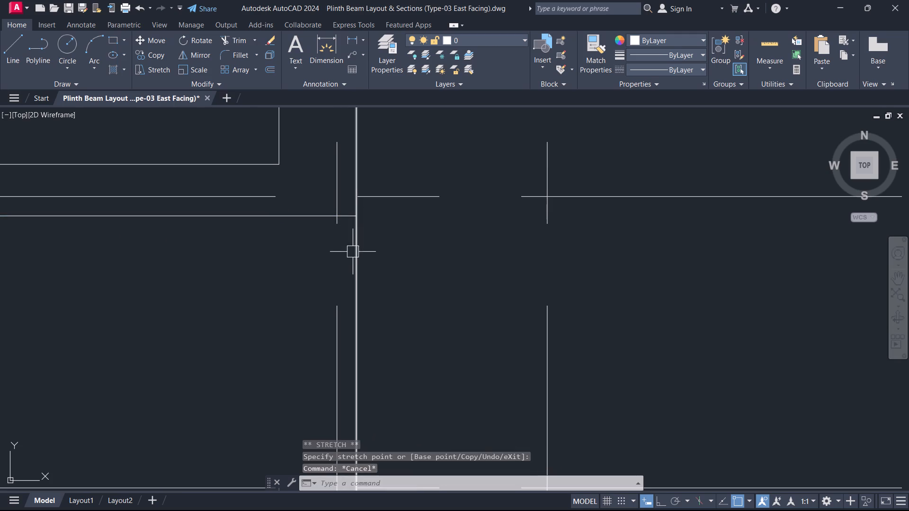
# Trim grid line 9's right beam edge between grid line D's lower beam edge and grid line E.
pyautogui.press('t')
pyautogui.write('R')
pyautogui.press('space')
pyautogui.click(358, 253)
pyautogui.press('Escape')
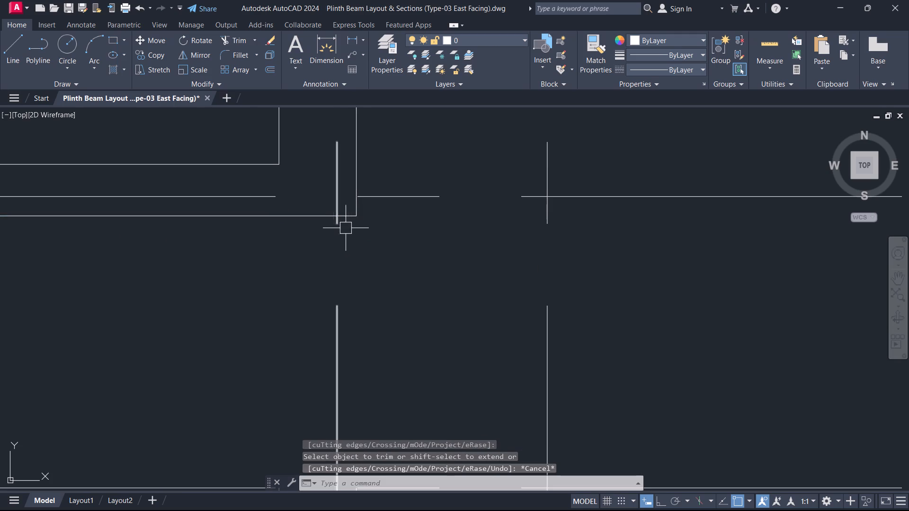
# Extend grid line 9's left beam edge down to grid line D's lower beam edge.
pyautogui.write('EX')
pyautogui.press('space')
pyautogui.click(277, 141)
pyautogui.click(280, 146)
pyautogui.press('Escape')
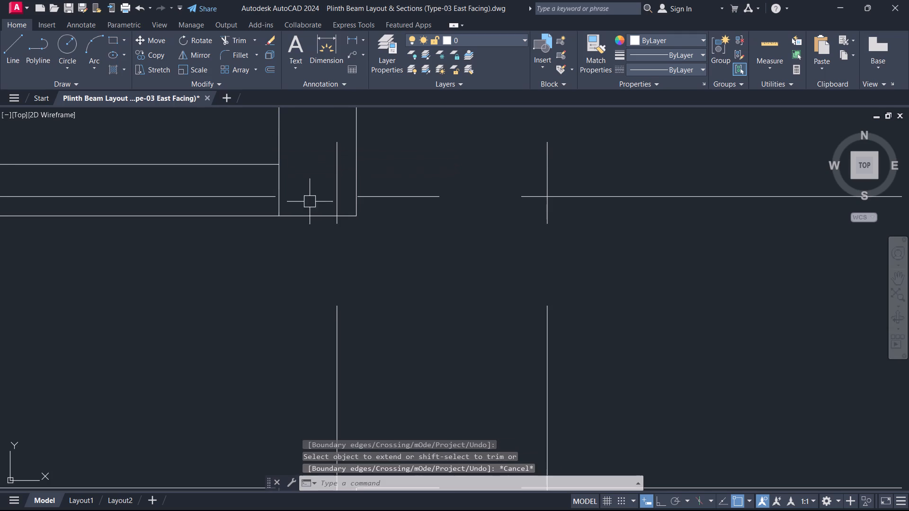
# Trim grid line D's lower beam edge between grid line 9's left and right beam edges.
pyautogui.write('TR')
pyautogui.press('space')
pyautogui.click(309, 216)
pyautogui.scroll(4, 324, 213)
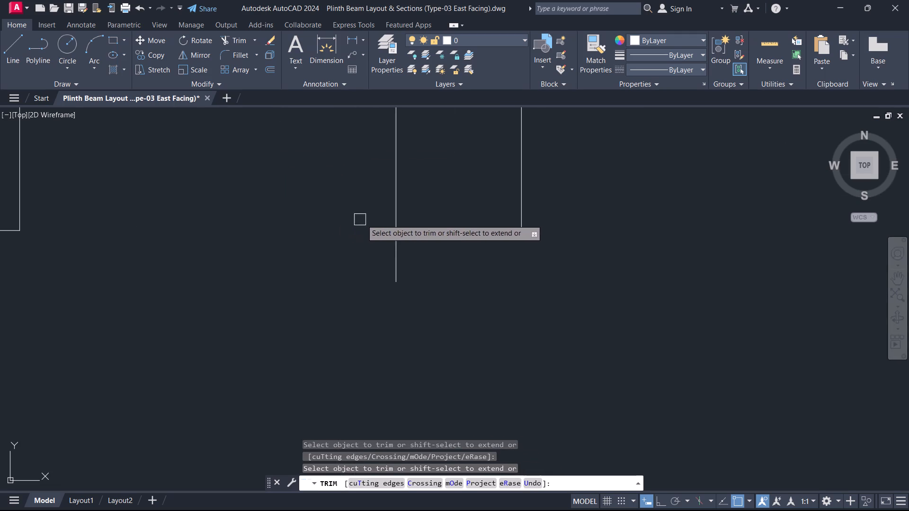
pyautogui.click(460, 232)
pyautogui.press('Escape')
# Trim grid line 9's left beam edge between grid line D's upper and lower beam edges.
pyautogui.scroll(-7, 379, 264)
pyautogui.scroll(-1, 332, 295)
pyautogui.scroll(2, 368, 278)
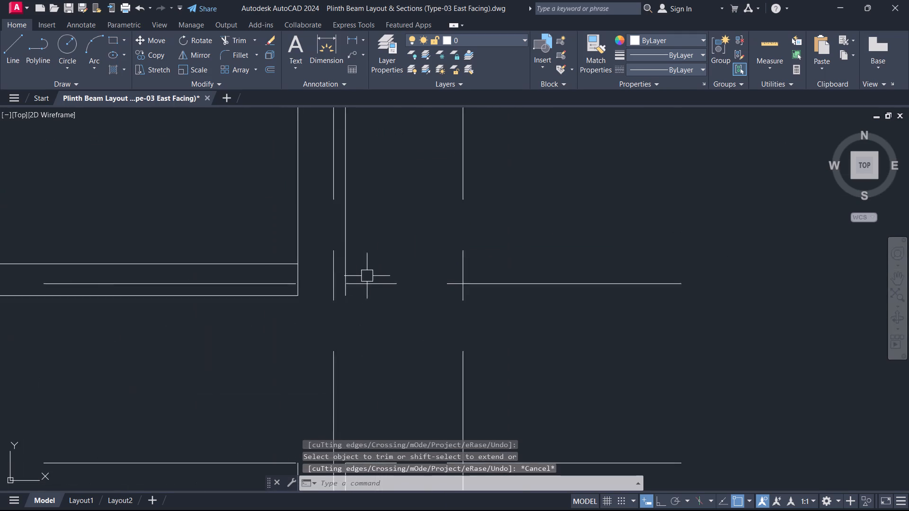
pyautogui.scroll(2, 367, 276)
pyautogui.press('space')
pyautogui.scroll(2, 266, 281)
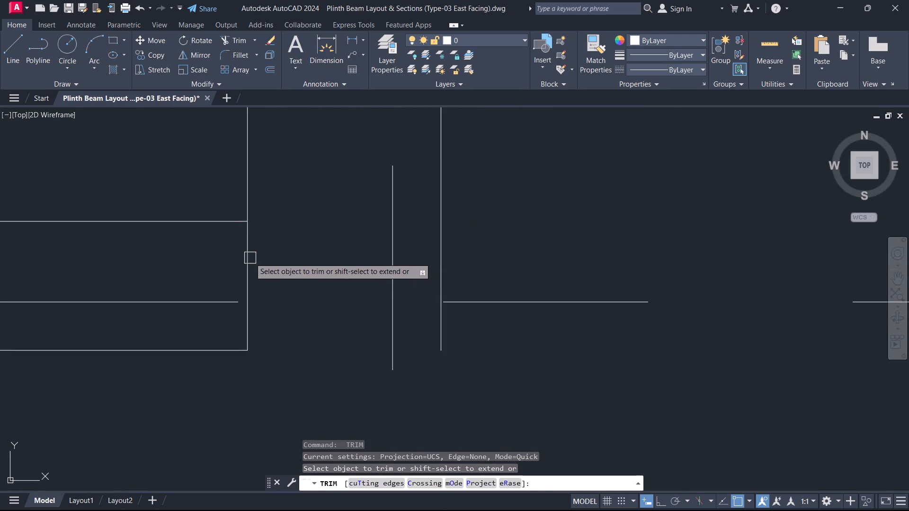
pyautogui.click(246, 255)
pyautogui.click(247, 326)
pyautogui.press('Escape')
# Offset grid line F downward by 75.
pyautogui.scroll(1, 247, 326)
pyautogui.scroll(-7, 240, 332)
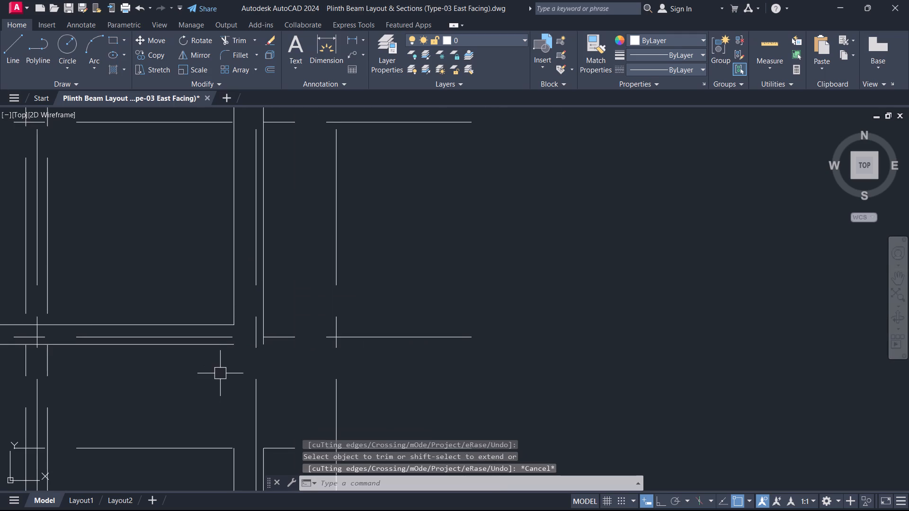
pyautogui.moveTo(220, 374); pyautogui.dragTo(339, 301, button='middle')
pyautogui.scroll(-1, 339, 301)
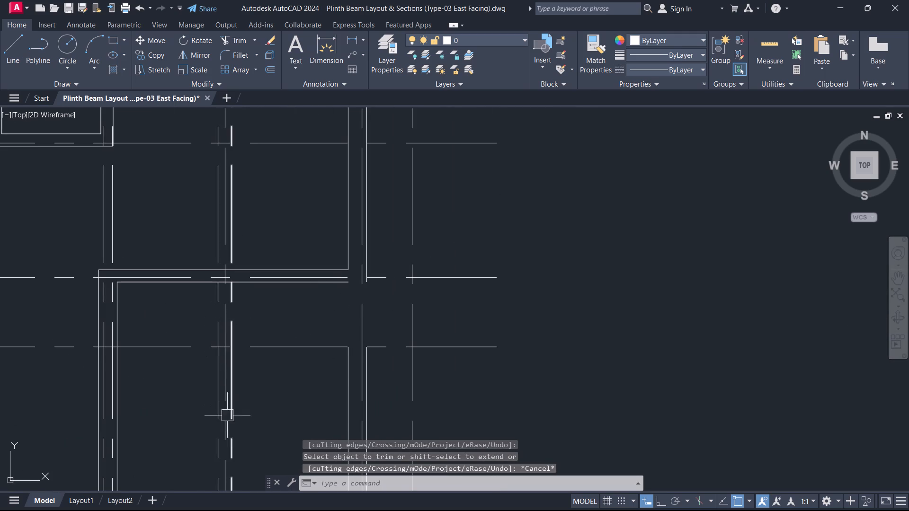
pyautogui.scroll(-2, 246, 429)
pyautogui.moveTo(246, 415); pyautogui.dragTo(346, 278, button='middle')
pyautogui.scroll(1, 313, 340)
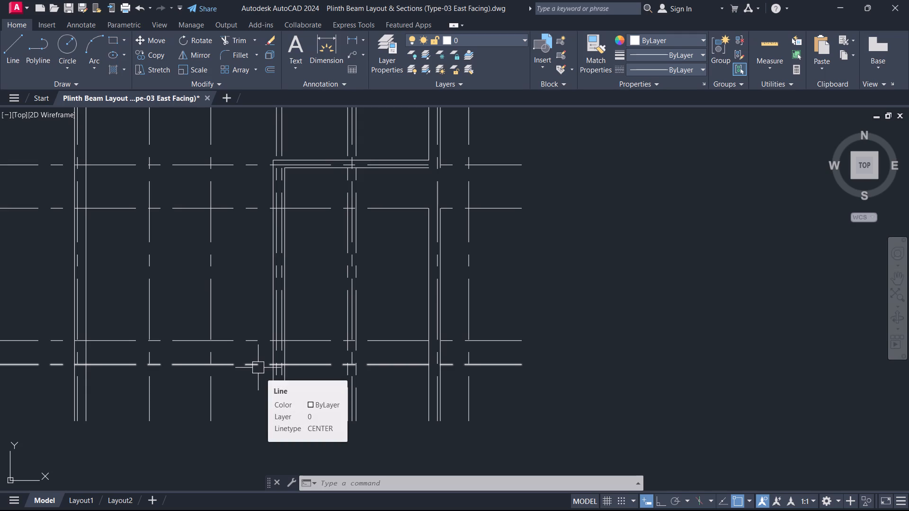
pyautogui.scroll(1, 162, 363)
pyautogui.moveTo(185, 350); pyautogui.dragTo(272, 327, button='middle')
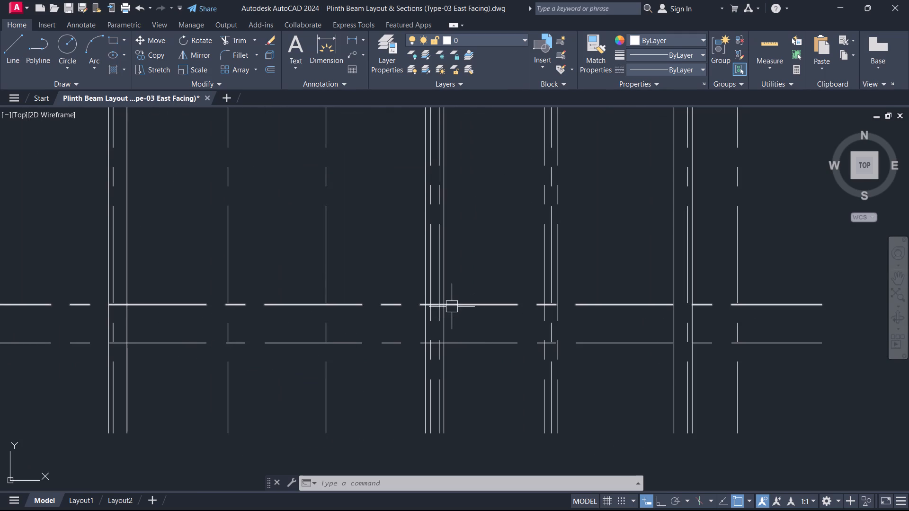
pyautogui.write('O')
pyautogui.press('space')
pyautogui.write('75')
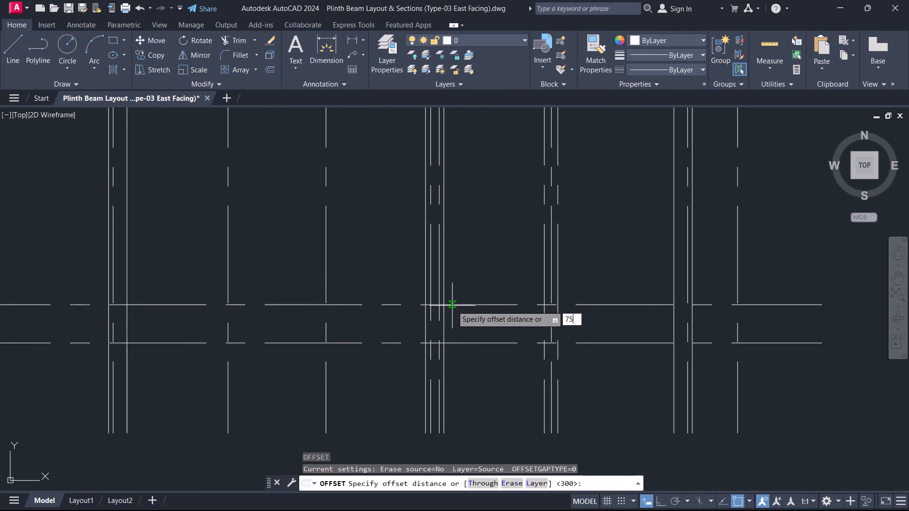
pyautogui.press('Return')
pyautogui.click(404, 301)
pyautogui.click(395, 322)
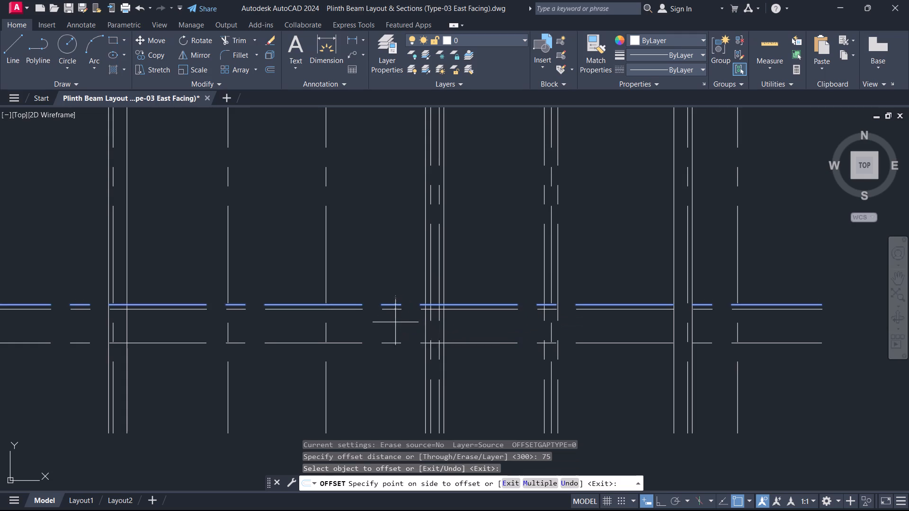
pyautogui.press('Escape')
# Offset the new line below grid line F upward by 300 for the beam's other edge.
pyautogui.write('O')
pyautogui.press('space')
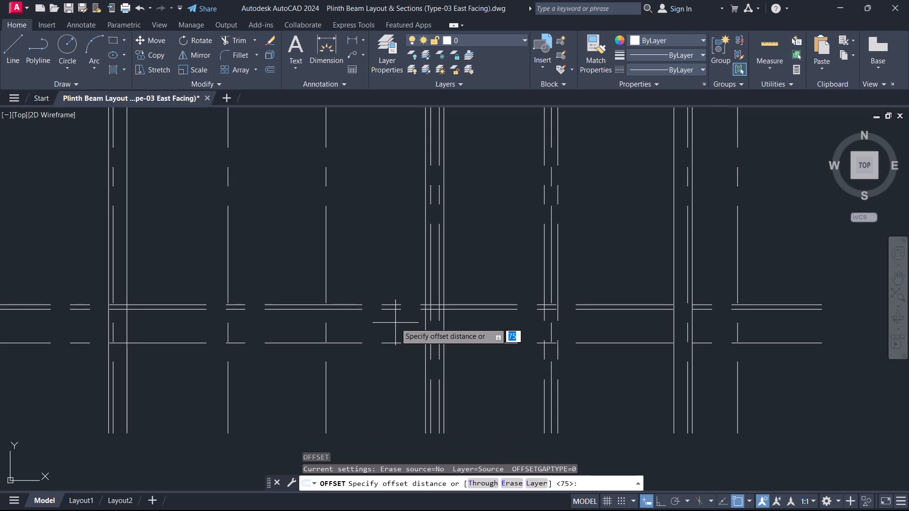
pyautogui.write('300')
pyautogui.press('Return')
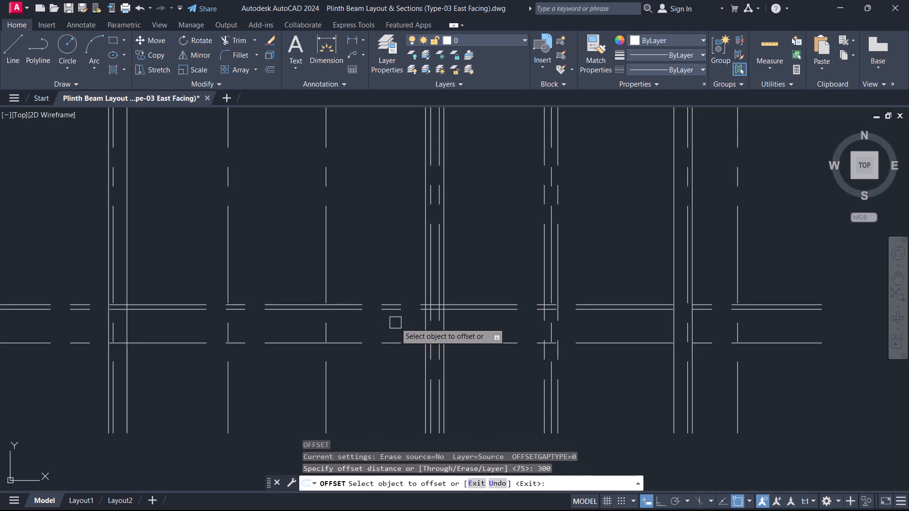
pyautogui.scroll(4, 395, 323)
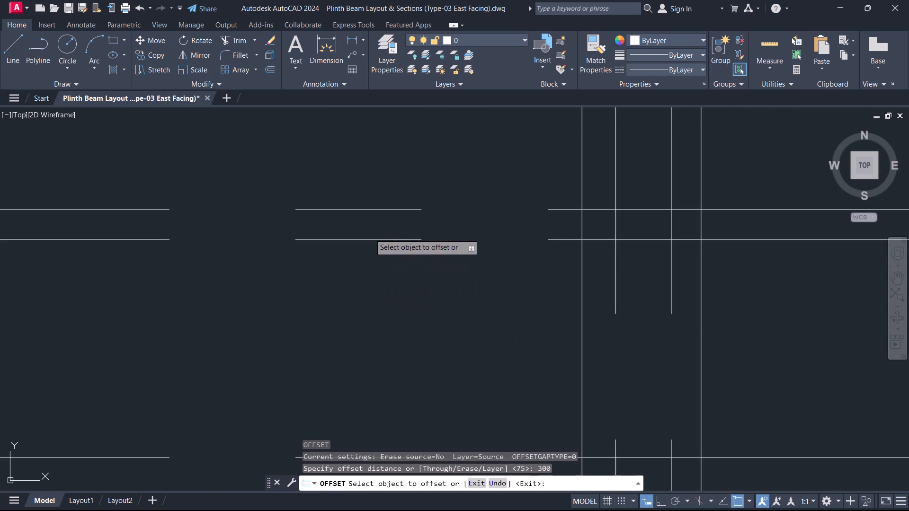
pyautogui.click(370, 234)
pyautogui.click(361, 173)
pyautogui.press('Escape')
# Put both of grid line F's beam edges on the PLINTH BEAM layer with ByLayer linetype.
pyautogui.click(354, 236)
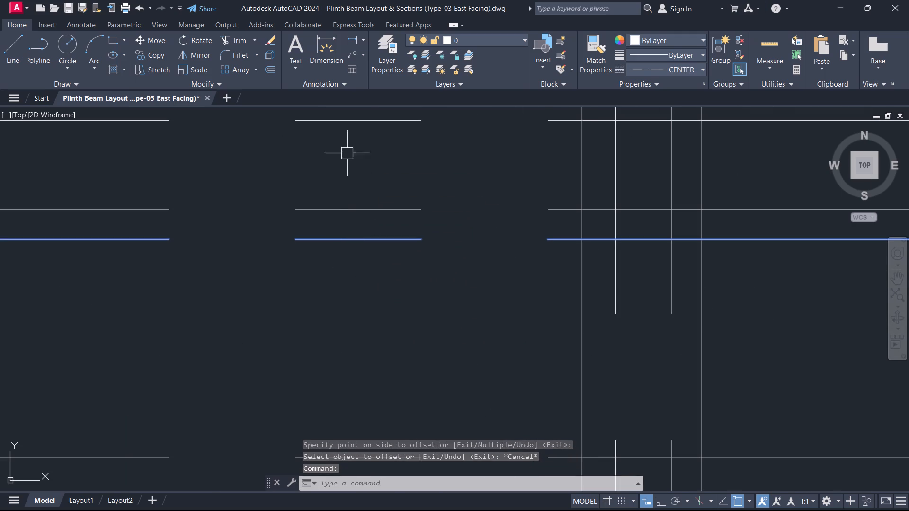
pyautogui.click(341, 123)
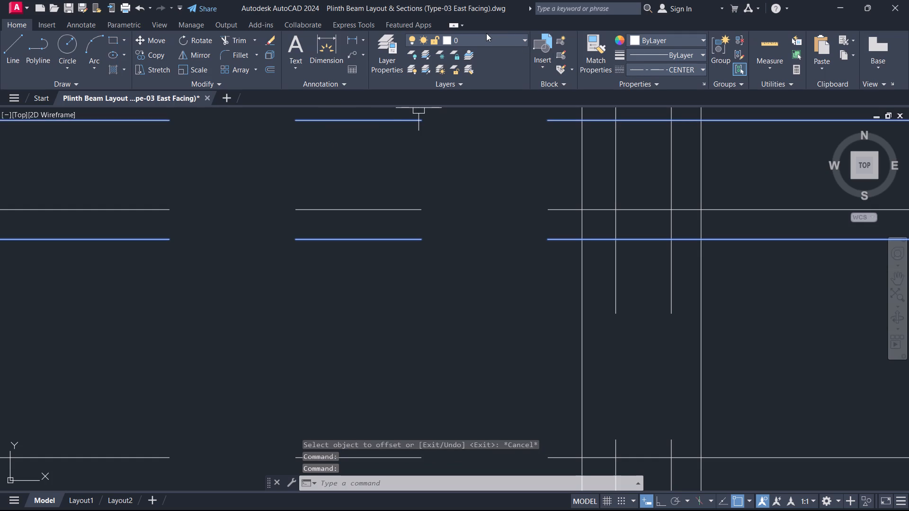
pyautogui.click(486, 37)
pyautogui.click(505, 99)
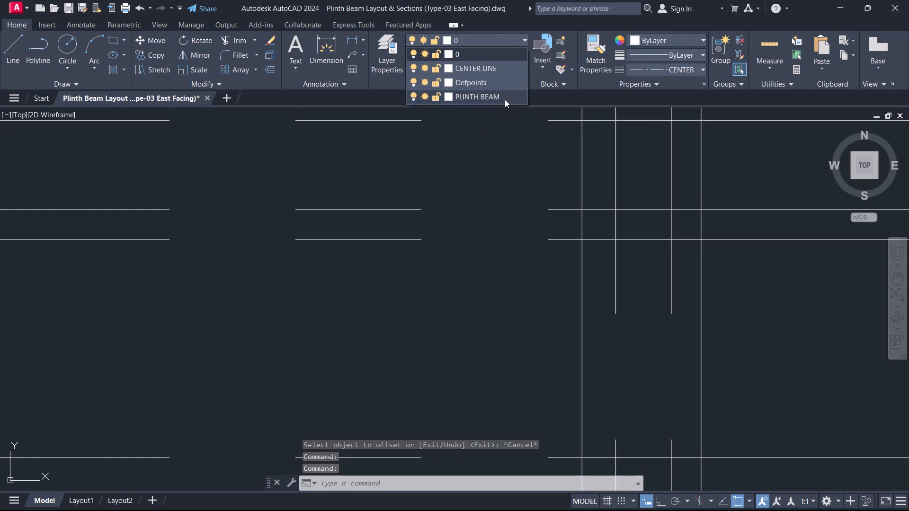
pyautogui.click(670, 69)
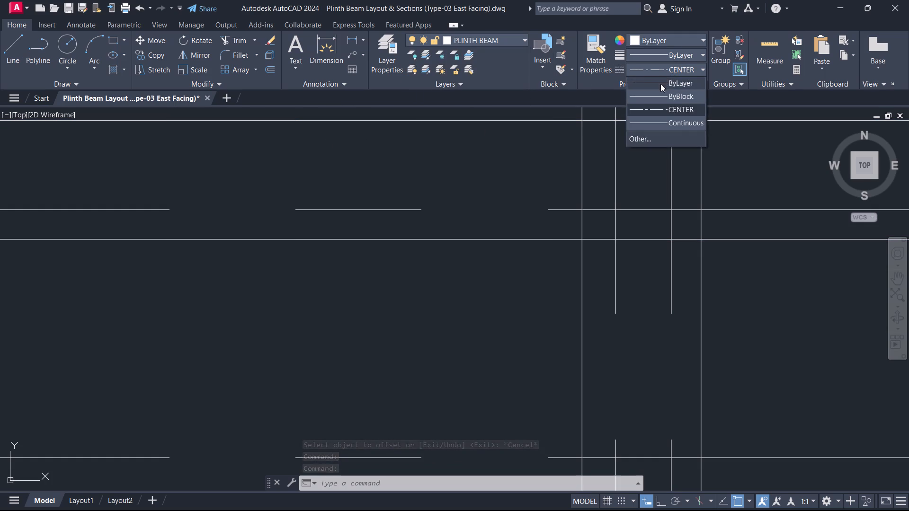
pyautogui.click(660, 84)
pyautogui.scroll(-6, 428, 212)
pyautogui.press('Escape')
# Trim away both edges of the beam along grid lines 4 and 5 below grid line F's lower beam edge.
pyautogui.scroll(2, 526, 197)
pyautogui.scroll(1, 319, 232)
pyautogui.moveTo(326, 238); pyautogui.dragTo(431, 231, button='middle')
pyautogui.scroll(2, 412, 265)
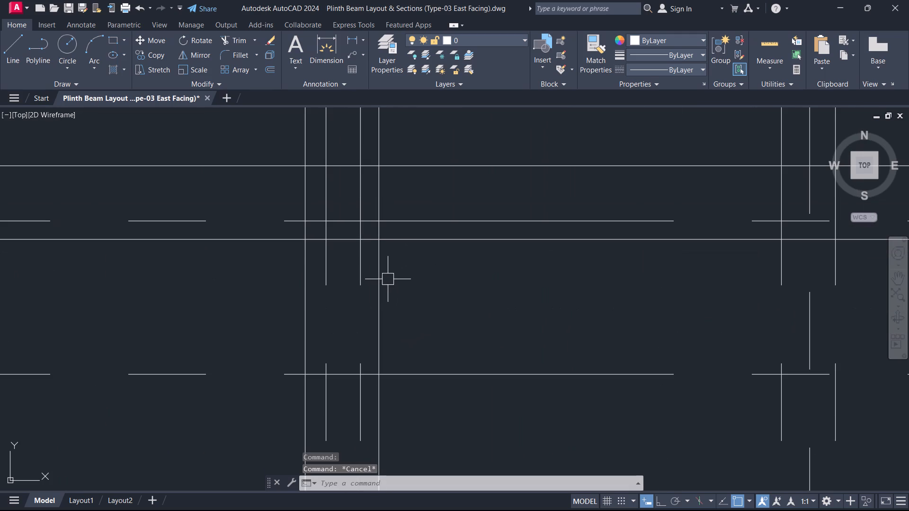
pyautogui.press('t')
pyautogui.press('r')
pyautogui.press('space')
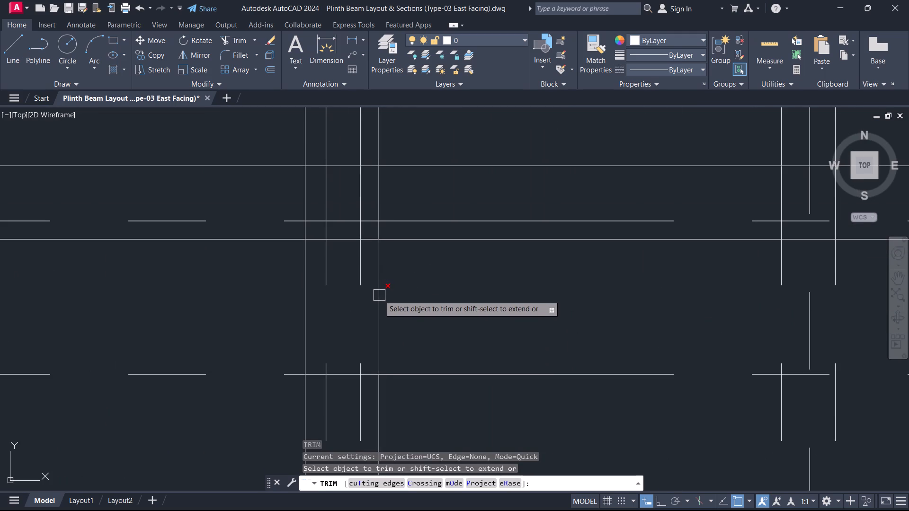
pyautogui.click(380, 297)
pyautogui.click(293, 314)
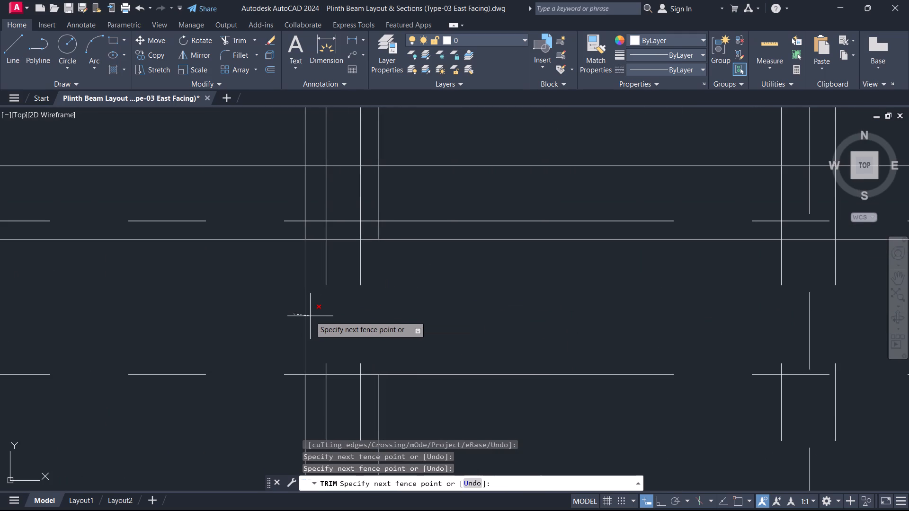
pyautogui.click(310, 316)
pyautogui.scroll(-1, 309, 339)
pyautogui.moveTo(301, 335); pyautogui.dragTo(345, 215, button='middle')
pyautogui.scroll(1, 350, 283)
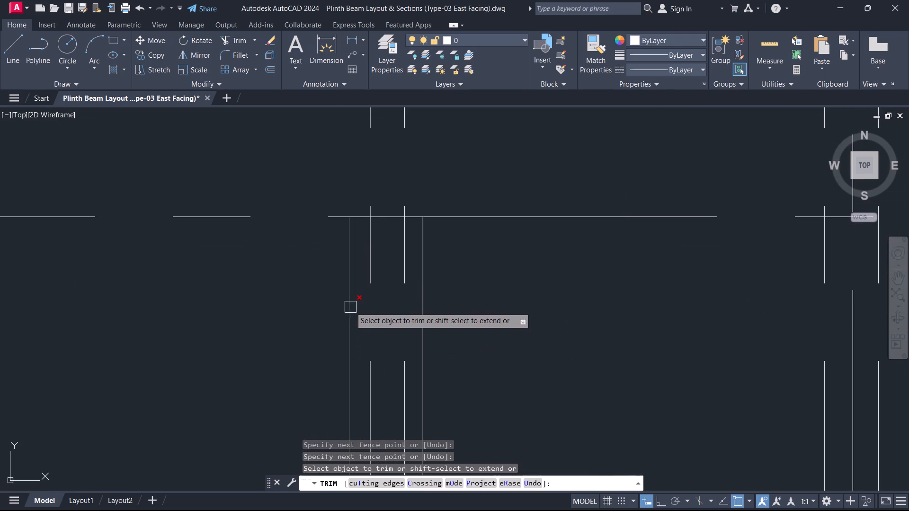
pyautogui.click(347, 305)
pyautogui.click(426, 281)
# Remove grid line F's two beam edges beyond the right edge of the beam along grid lines 4 and 5, trimming them and erasing the leftovers.
pyautogui.scroll(-4, 228, 270)
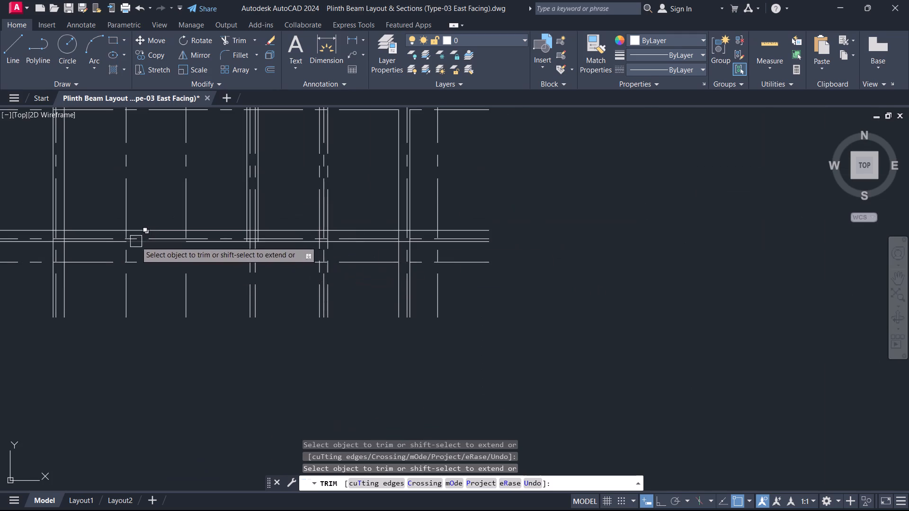
pyautogui.scroll(1, 417, 221)
pyautogui.scroll(1, 205, 228)
pyautogui.moveTo(318, 198); pyautogui.dragTo(336, 196, button='middle')
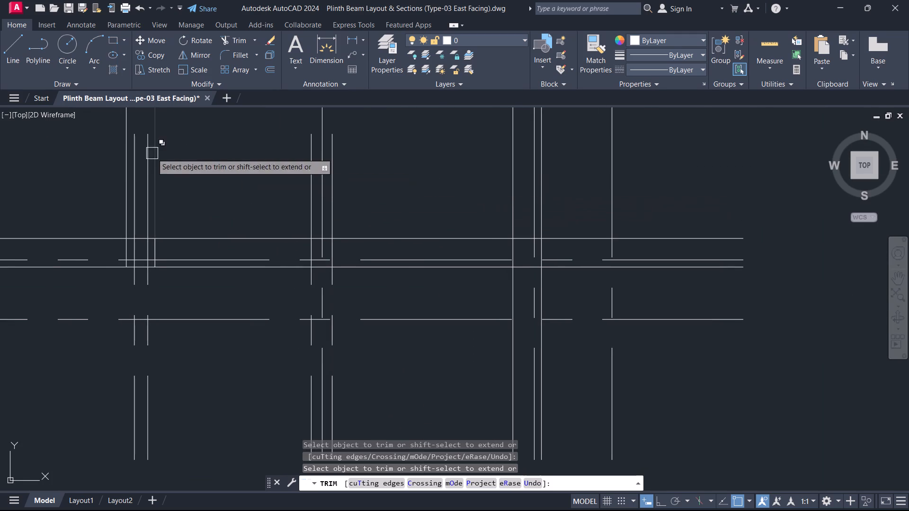
pyautogui.moveTo(194, 196); pyautogui.dragTo(340, 157, button='middle')
pyautogui.scroll(1, 196, 198)
pyautogui.click(312, 223)
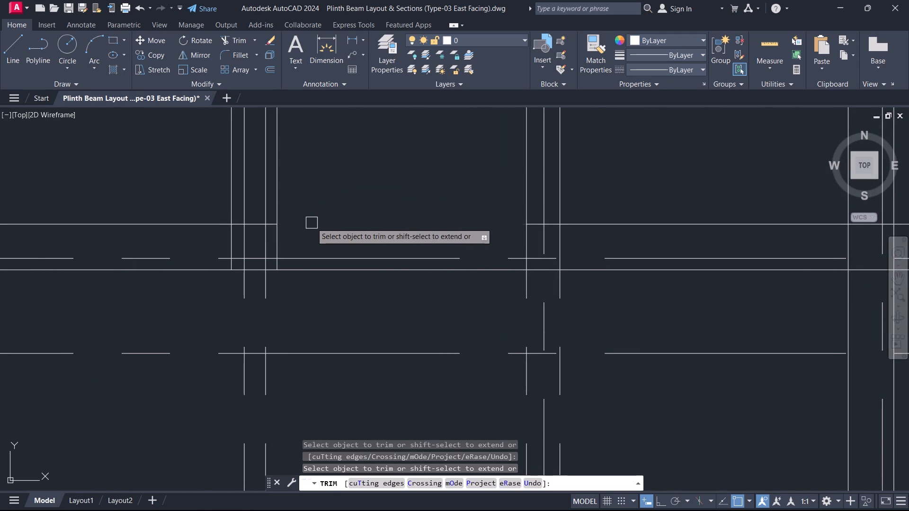
pyautogui.click(316, 273)
pyautogui.press('Escape')
pyautogui.moveTo(589, 225); pyautogui.dragTo(589, 231)
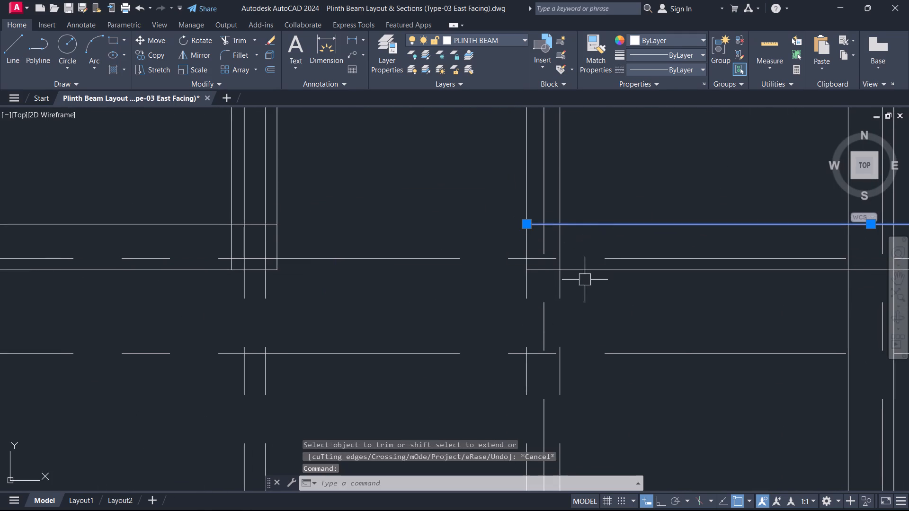
pyautogui.click(580, 270)
pyautogui.press('Delete')
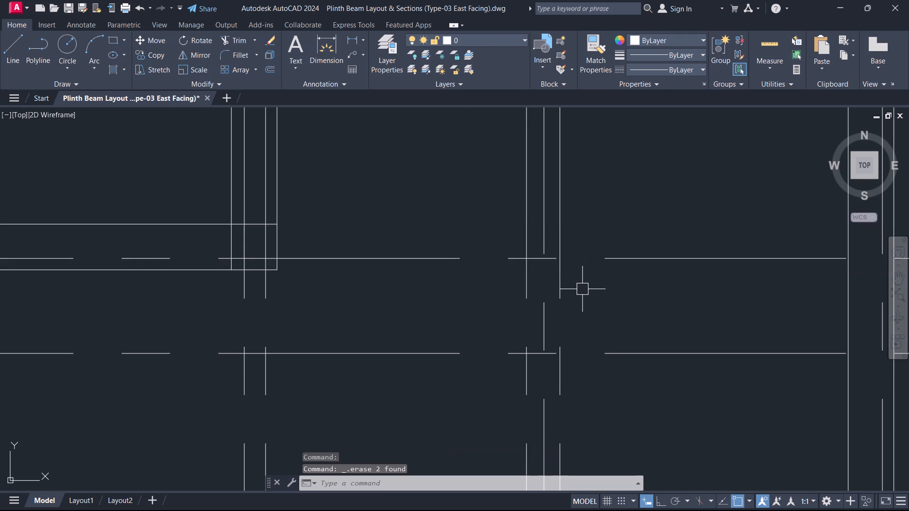
# Trim away both of grid line F's beam edges to the left of grid line 1's left beam edge.
pyautogui.scroll(-6, 581, 290)
pyautogui.scroll(7, 511, 314)
pyautogui.moveTo(499, 212); pyautogui.dragTo(500, 219, button='middle')
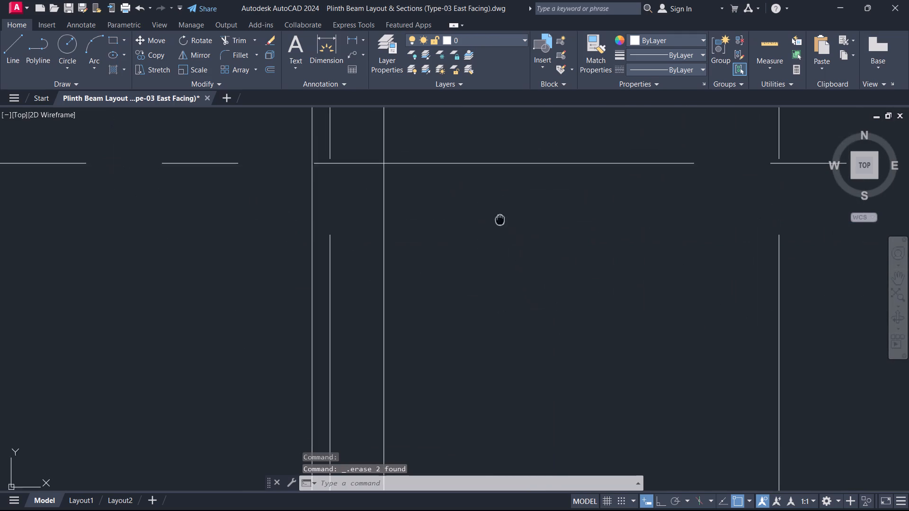
pyautogui.moveTo(500, 219); pyautogui.dragTo(579, 504, button='middle')
pyautogui.write('TR')
pyautogui.press('space')
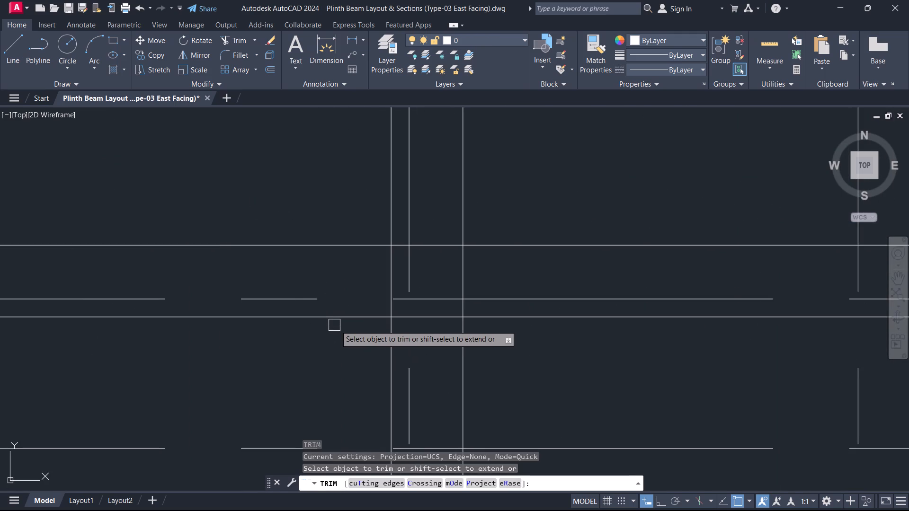
pyautogui.click(338, 322)
pyautogui.click(350, 243)
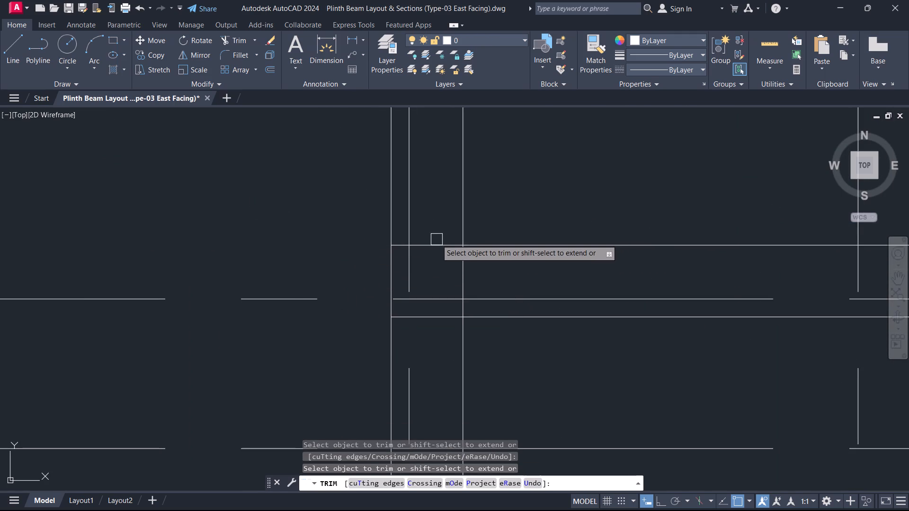
# Trim grid line F's upper edge inside grid line 1's beam, and grid line 1's right edge between F's beam edges.
pyautogui.click(437, 239)
pyautogui.scroll(3, 398, 243)
pyautogui.click(398, 243)
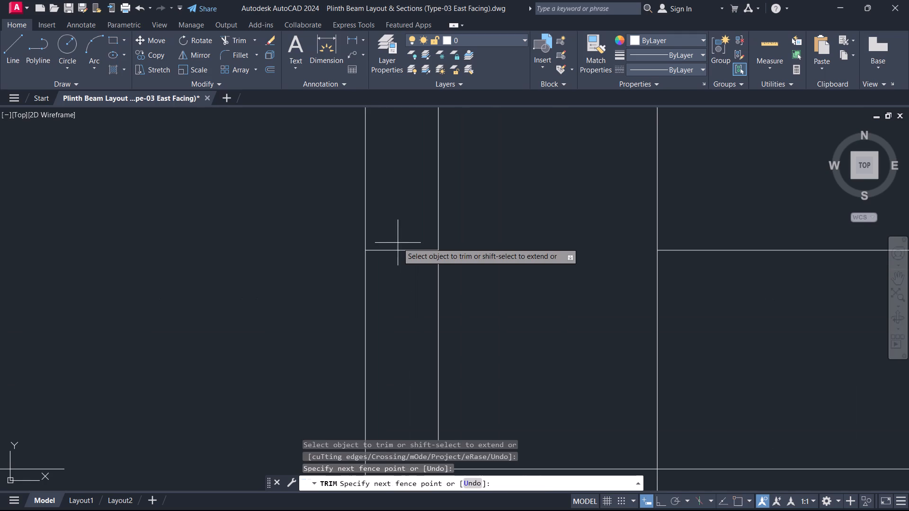
pyautogui.moveTo(395, 256); pyautogui.dragTo(401, 264)
pyautogui.scroll(-3, 661, 349)
pyautogui.click(660, 349)
pyautogui.scroll(4, 663, 403)
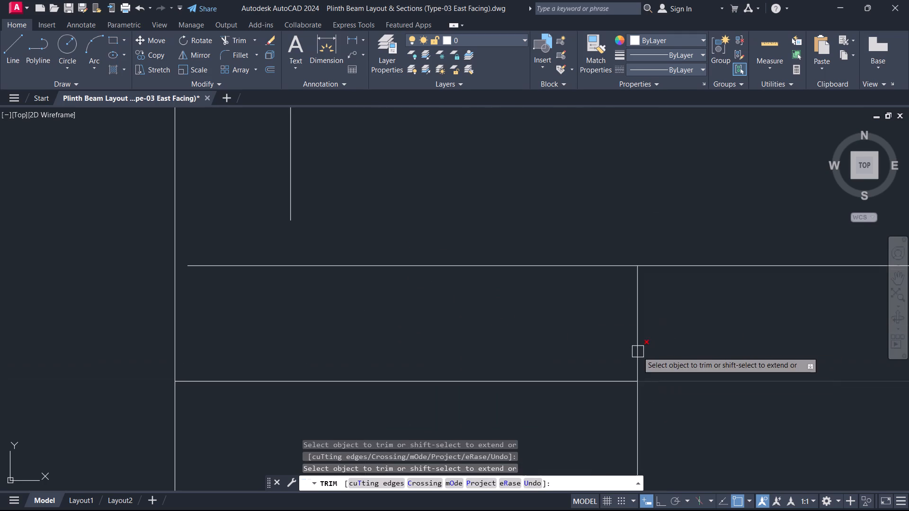
pyautogui.click(636, 349)
# Trim away both of grid line 1's beam edges below grid line F's lower beam edge.
pyautogui.scroll(-3, 659, 417)
pyautogui.moveTo(659, 417); pyautogui.dragTo(677, 339, button='middle')
pyautogui.moveTo(670, 381); pyautogui.dragTo(666, 383)
pyautogui.click(483, 365)
pyautogui.press('Escape')
pyautogui.scroll(-6, 542, 238)
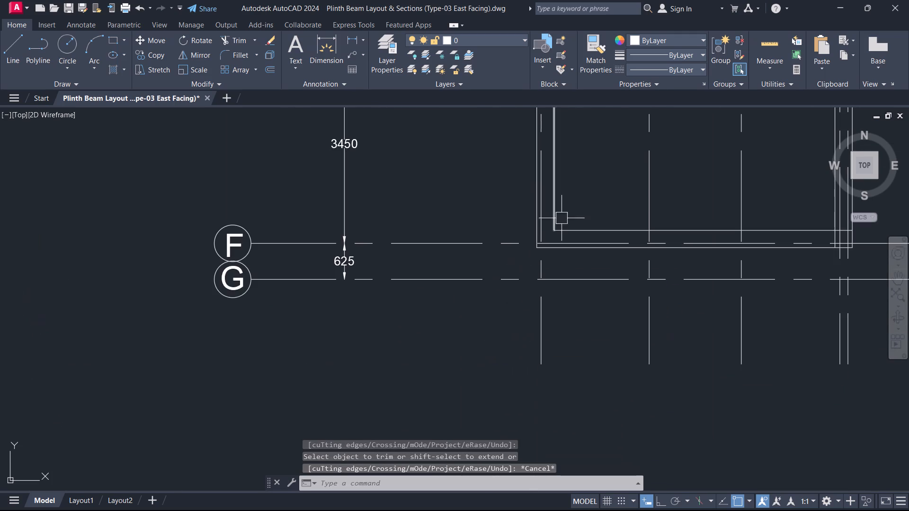
# Examine the trimmed beam outline across the whole plan, from grid line A down to grid line G.
pyautogui.scroll(-1, 550, 194)
pyautogui.moveTo(549, 194); pyautogui.dragTo(432, 510, button='middle')
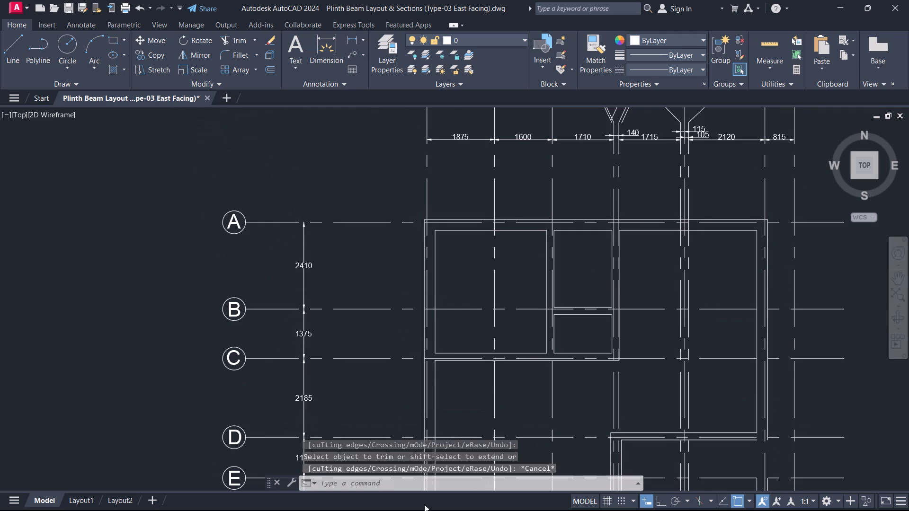
pyautogui.moveTo(472, 320); pyautogui.dragTo(283, 80, button='middle')
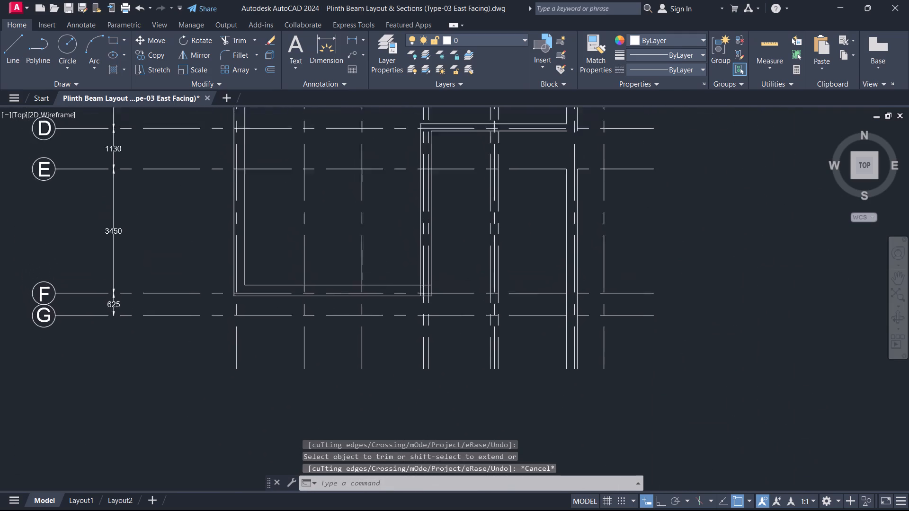
pyautogui.moveTo(283, 80); pyautogui.dragTo(316, 148, button='middle')
pyautogui.scroll(-2, 419, 180)
pyautogui.moveTo(419, 185); pyautogui.dragTo(469, 310, button='middle')
pyautogui.scroll(2, 475, 264)
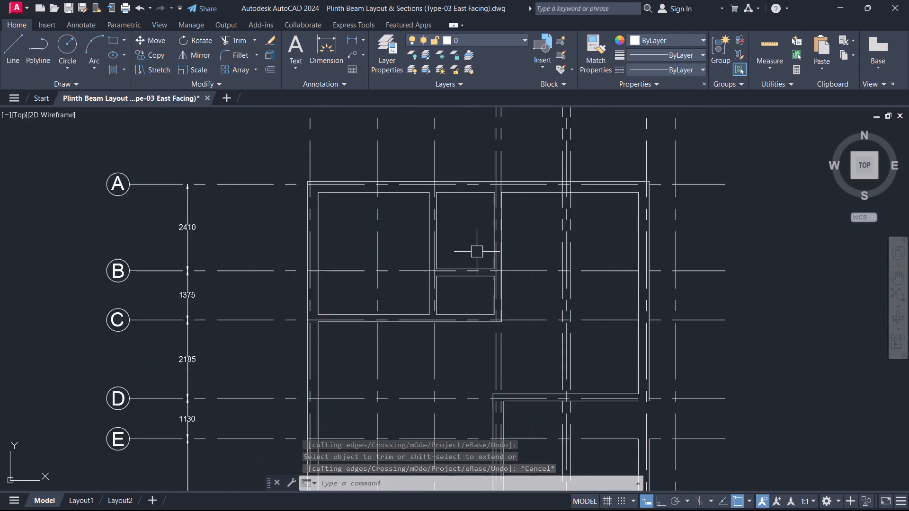
pyautogui.scroll(1, 476, 252)
pyautogui.moveTo(490, 365); pyautogui.dragTo(494, 315, button='middle')
pyautogui.scroll(-2, 494, 315)
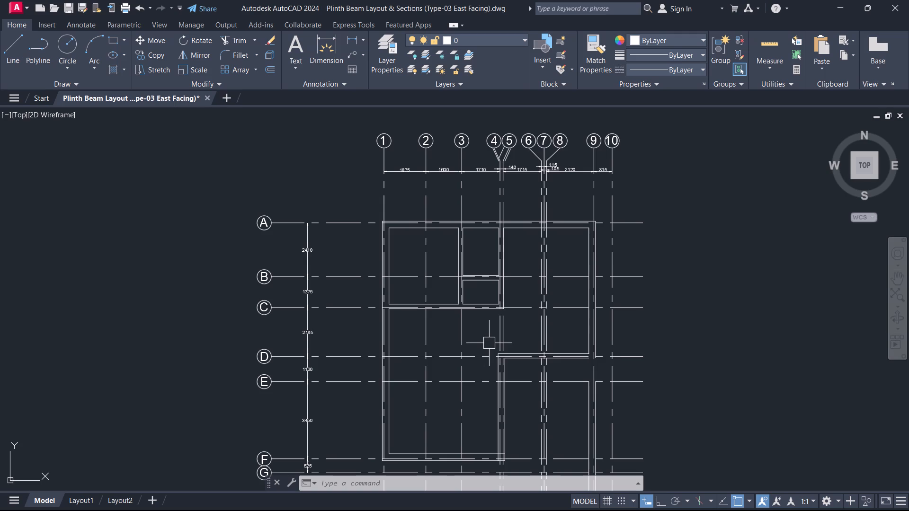
# Erase the three stray PLINTH BEAM polylines beside the slanted leaders of grid bubbles 4 and 5.
pyautogui.scroll(1, 443, 157)
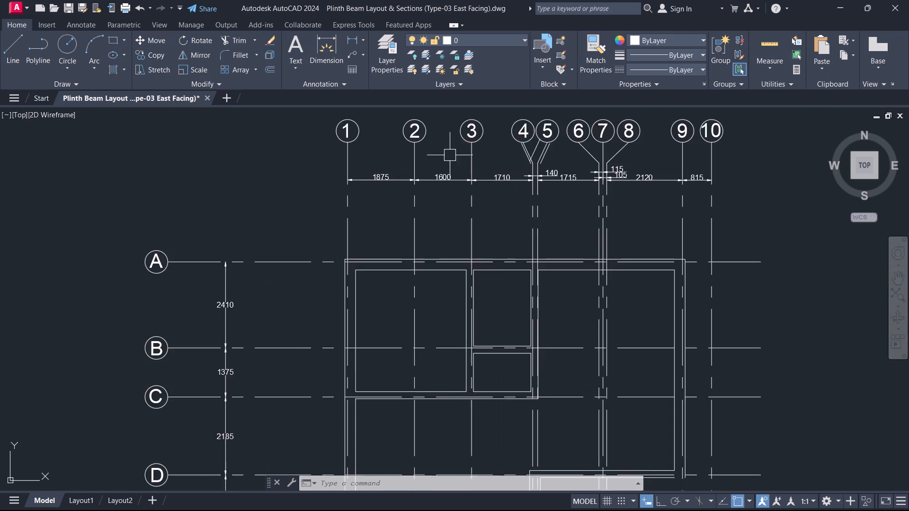
pyautogui.scroll(4, 496, 152)
pyautogui.moveTo(592, 146); pyautogui.dragTo(552, 310, button='middle')
pyautogui.click(544, 278)
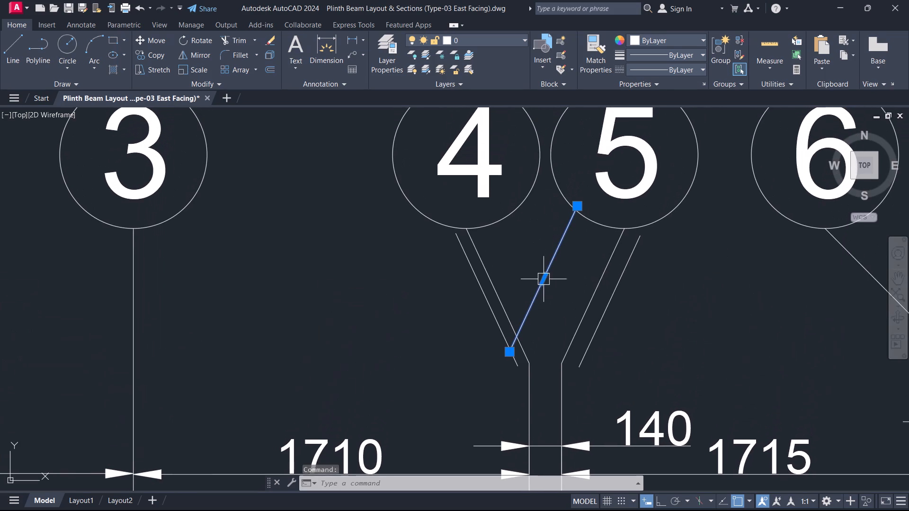
pyautogui.click(616, 284)
pyautogui.click(474, 291)
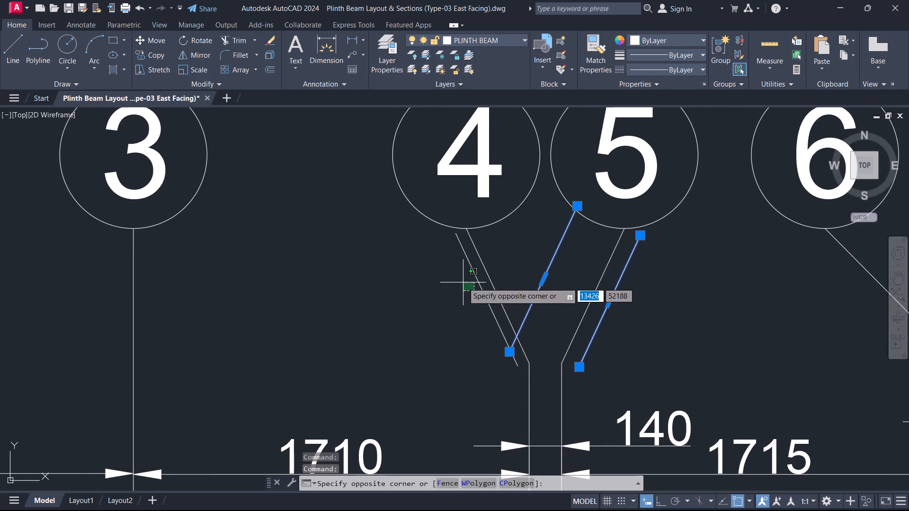
pyautogui.doubleClick(471, 272)
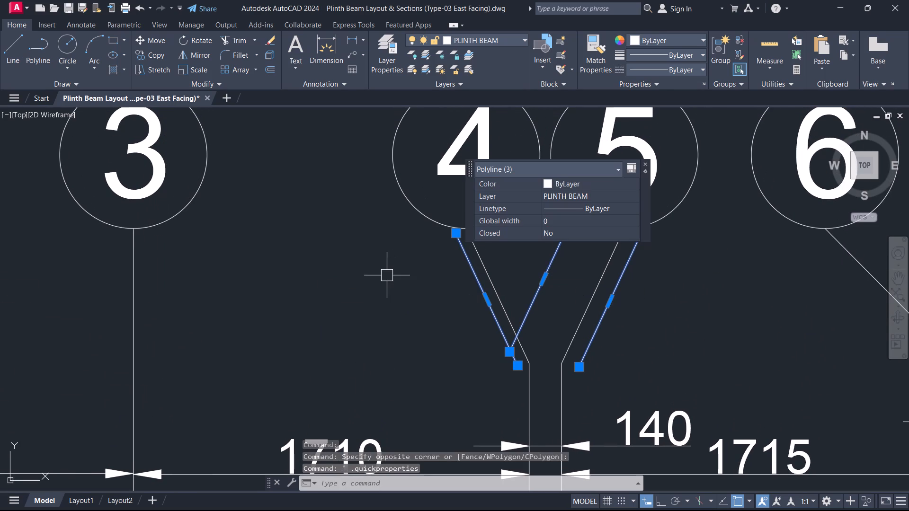
pyautogui.press('Delete')
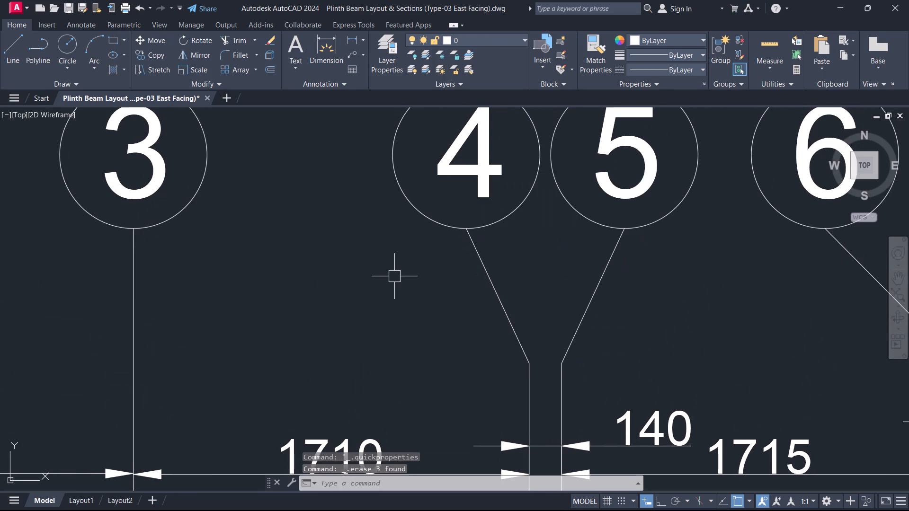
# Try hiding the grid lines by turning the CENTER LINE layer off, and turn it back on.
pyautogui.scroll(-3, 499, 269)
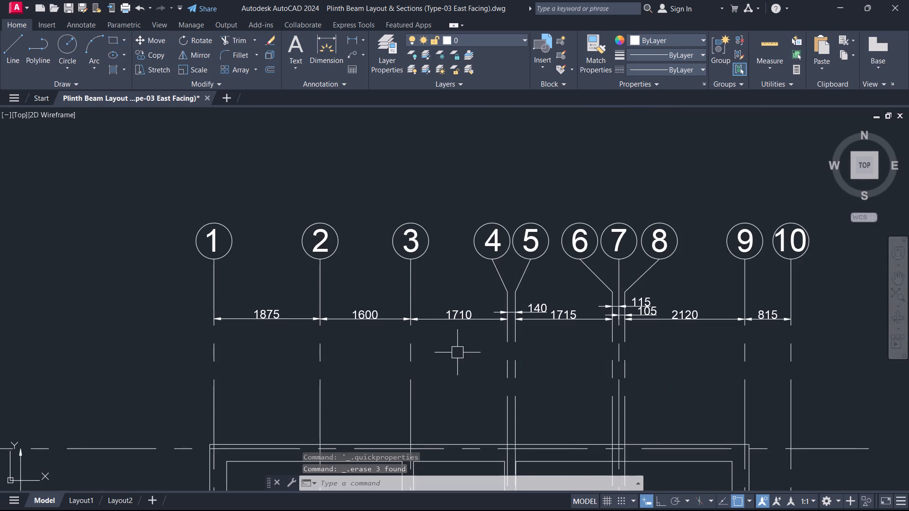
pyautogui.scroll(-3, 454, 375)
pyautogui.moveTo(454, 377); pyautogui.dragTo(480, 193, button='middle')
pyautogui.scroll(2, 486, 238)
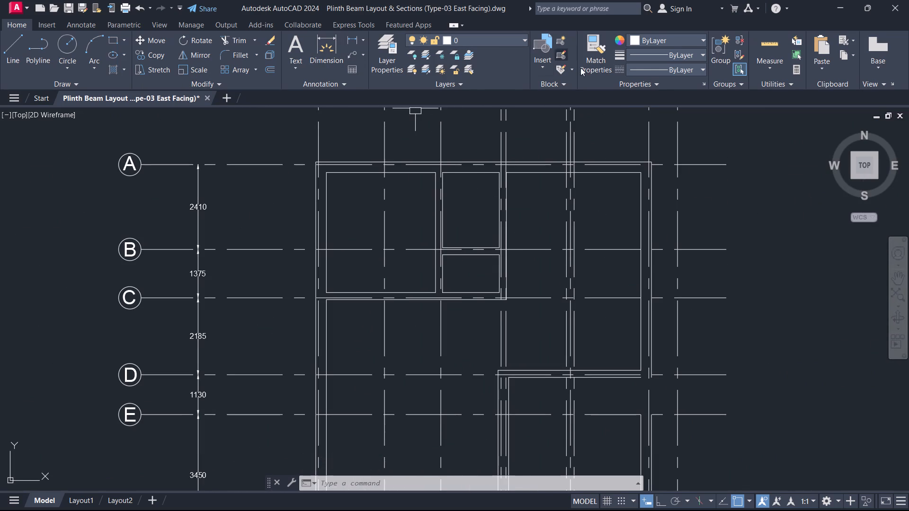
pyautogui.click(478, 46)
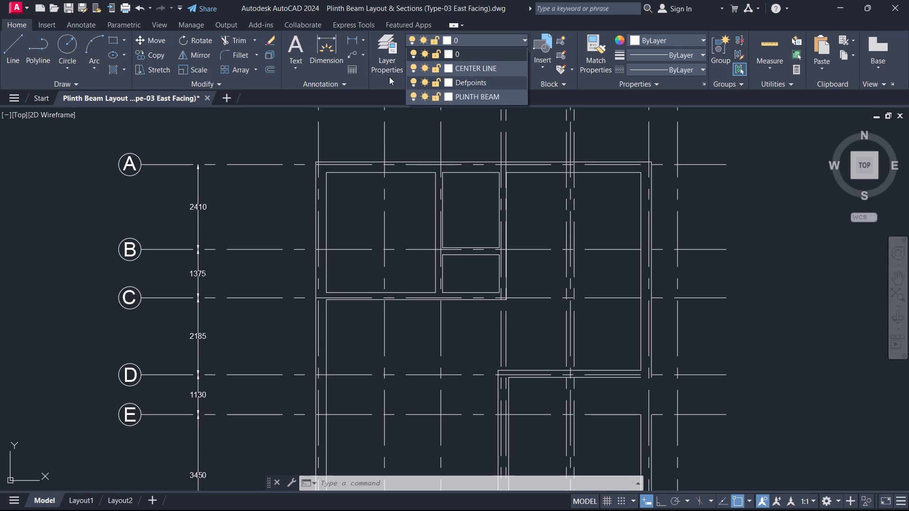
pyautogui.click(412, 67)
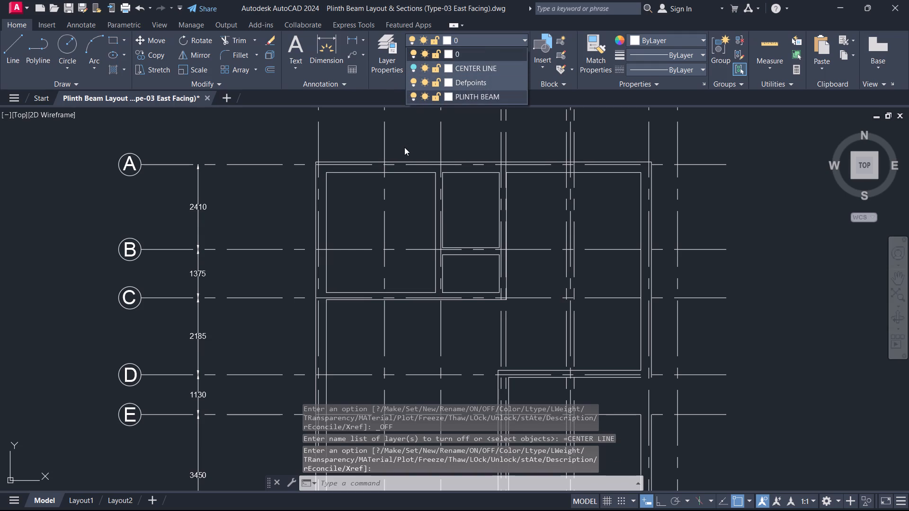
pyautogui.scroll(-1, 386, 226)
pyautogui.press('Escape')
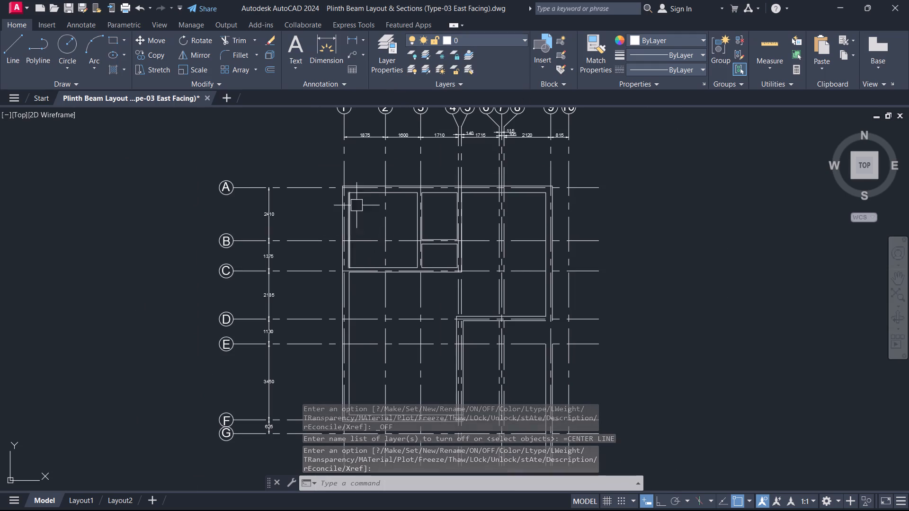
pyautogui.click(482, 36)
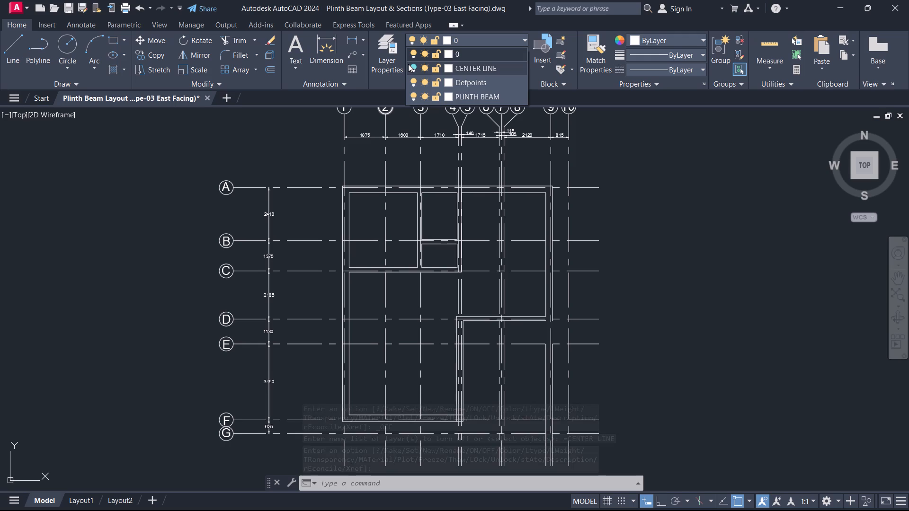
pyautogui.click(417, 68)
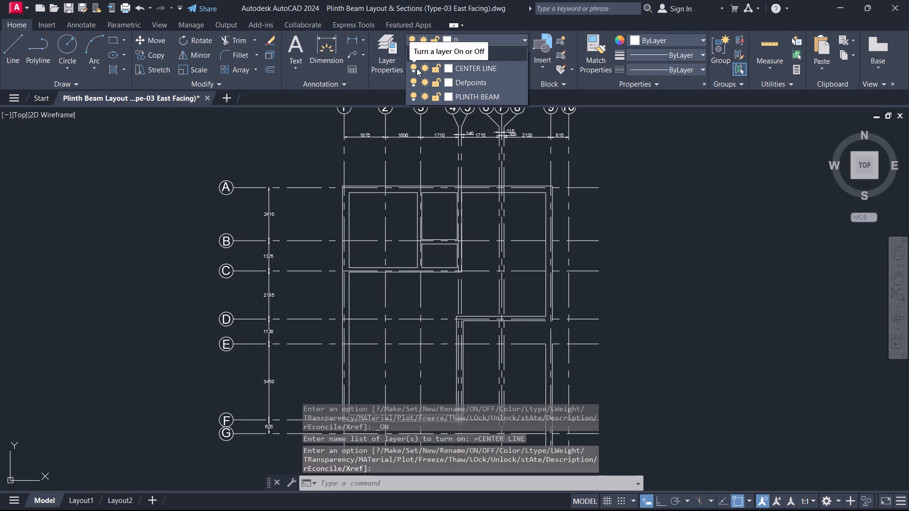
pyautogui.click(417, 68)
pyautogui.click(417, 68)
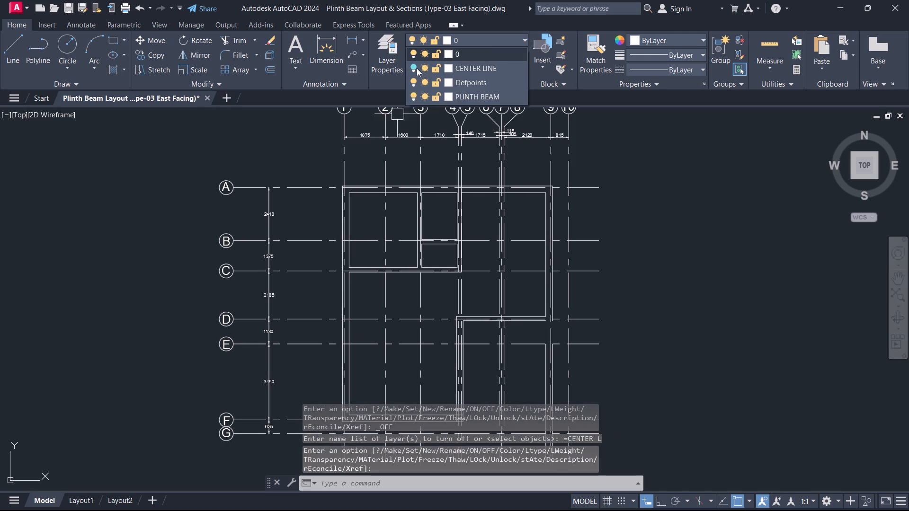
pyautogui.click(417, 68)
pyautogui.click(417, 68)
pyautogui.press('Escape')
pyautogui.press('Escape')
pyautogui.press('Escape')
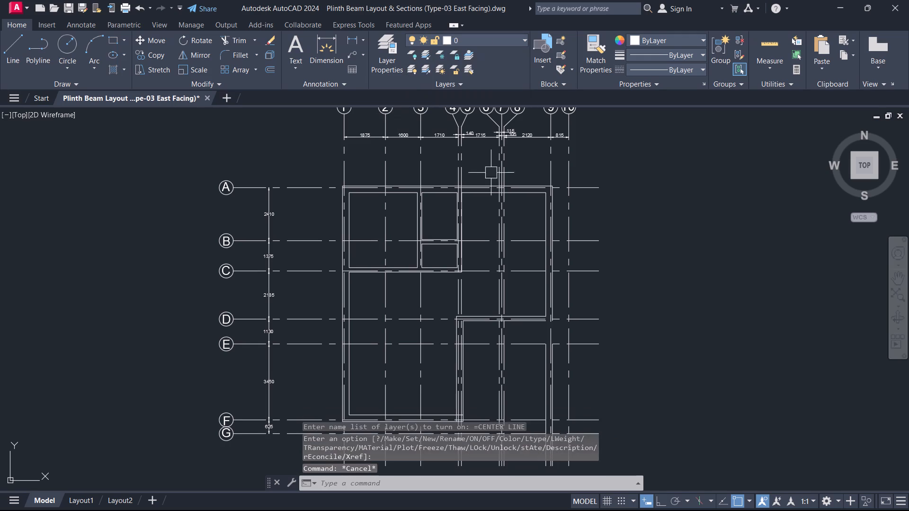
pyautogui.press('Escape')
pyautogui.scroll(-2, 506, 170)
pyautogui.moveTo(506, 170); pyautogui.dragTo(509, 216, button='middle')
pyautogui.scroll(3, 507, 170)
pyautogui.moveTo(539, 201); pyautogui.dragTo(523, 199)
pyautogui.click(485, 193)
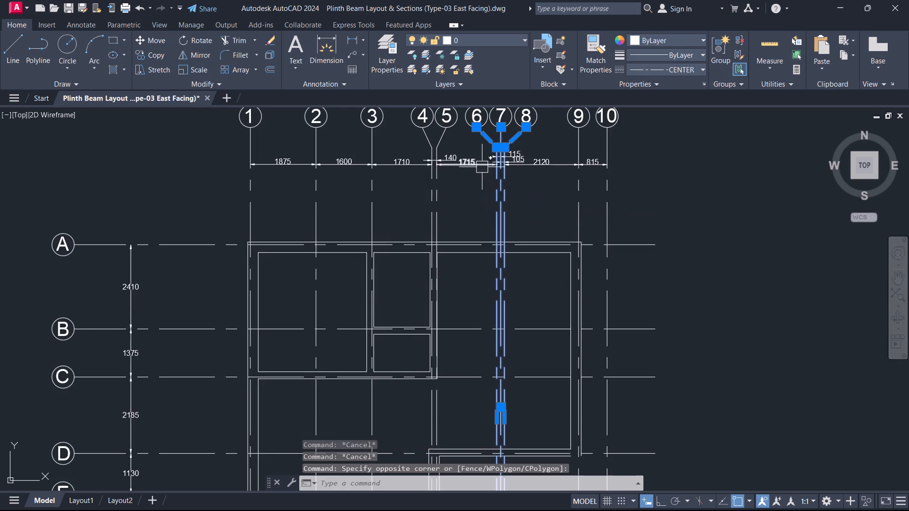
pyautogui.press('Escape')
# Move all numbered grid lines 1 to 10 and lettered grid lines A to G onto the CENTER LINE layer.
pyautogui.moveTo(667, 211); pyautogui.dragTo(649, 211)
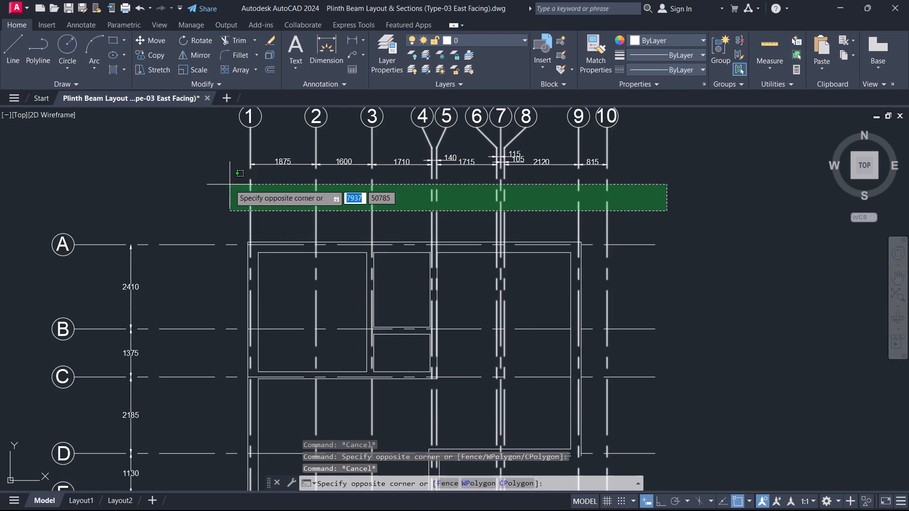
pyautogui.moveTo(226, 186); pyautogui.dragTo(231, 191)
pyautogui.moveTo(252, 308); pyautogui.dragTo(357, 127, button='middle')
pyautogui.scroll(-3, 357, 127)
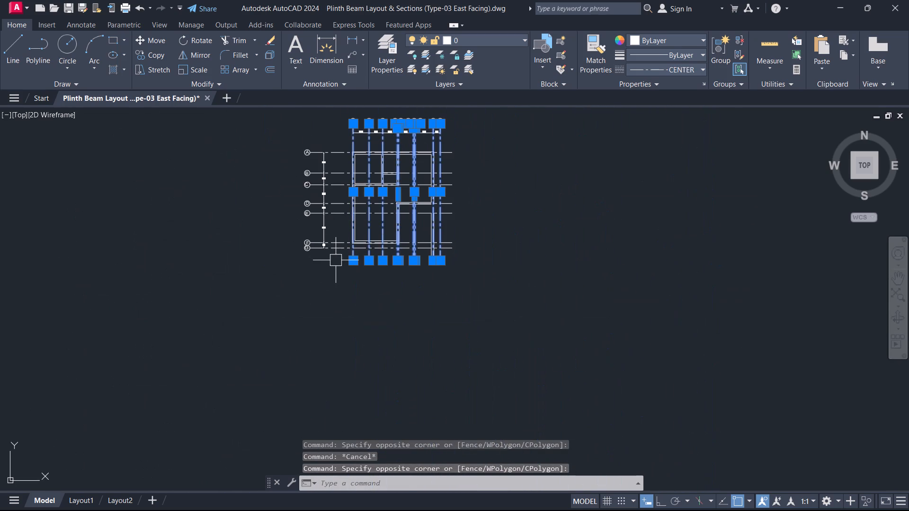
pyautogui.moveTo(337, 261); pyautogui.dragTo(335, 249)
pyautogui.moveTo(333, 155); pyautogui.dragTo(328, 188, button='middle')
pyautogui.moveTo(325, 201); pyautogui.dragTo(305, 248, button='middle')
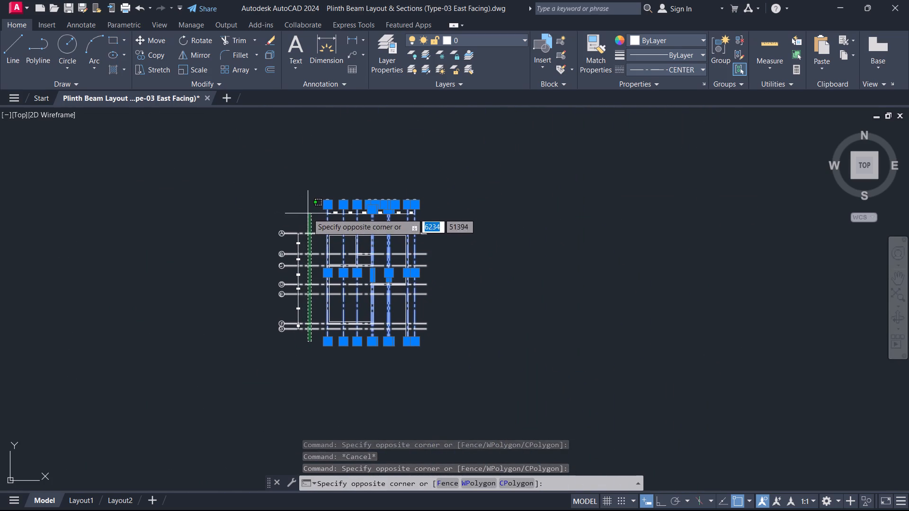
pyautogui.click(308, 213)
pyautogui.click(489, 41)
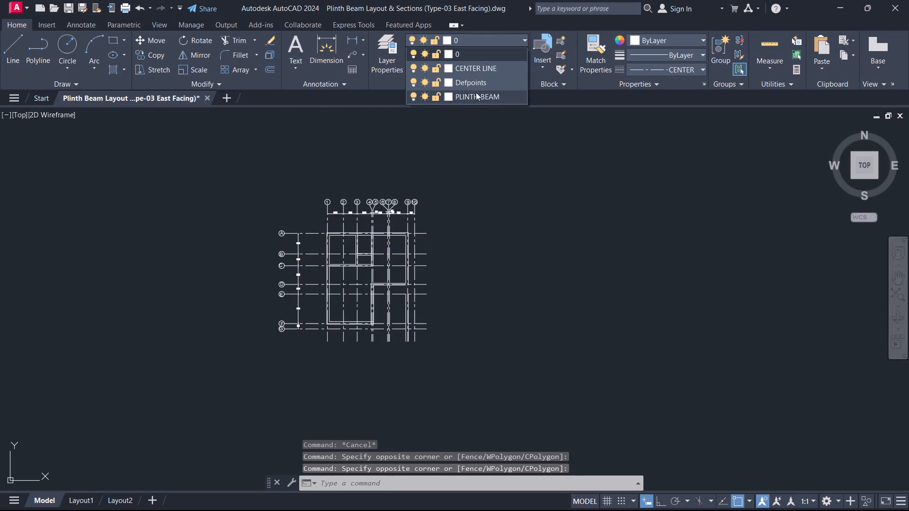
pyautogui.click(476, 72)
pyautogui.scroll(2, 364, 218)
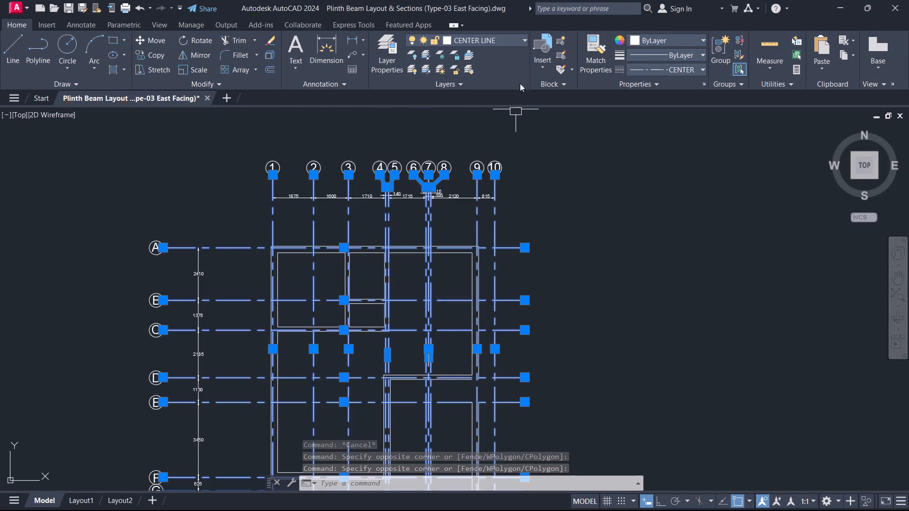
pyautogui.press('Escape')
# Turn off the CENTER LINE layer to leave only the beam edges, bubbles and dimensions displayed.
pyautogui.click(499, 36)
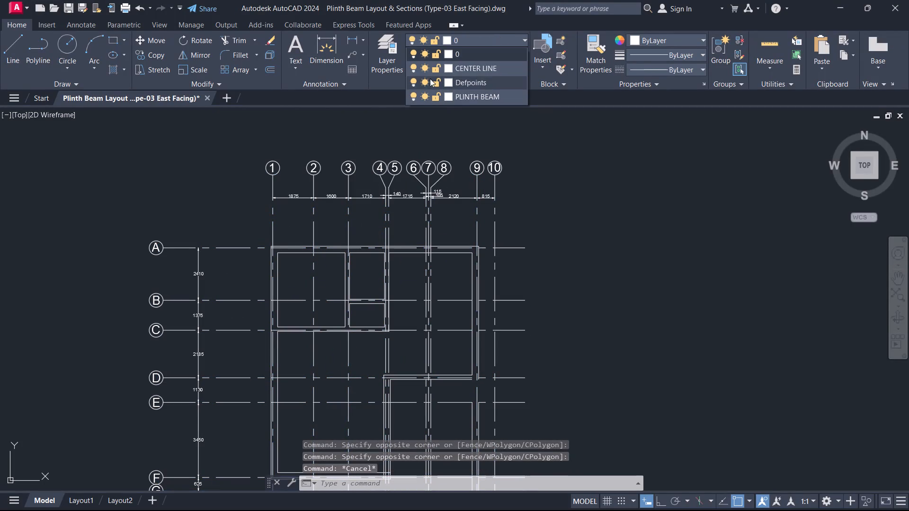
pyautogui.moveTo(418, 70); pyautogui.dragTo(422, 70)
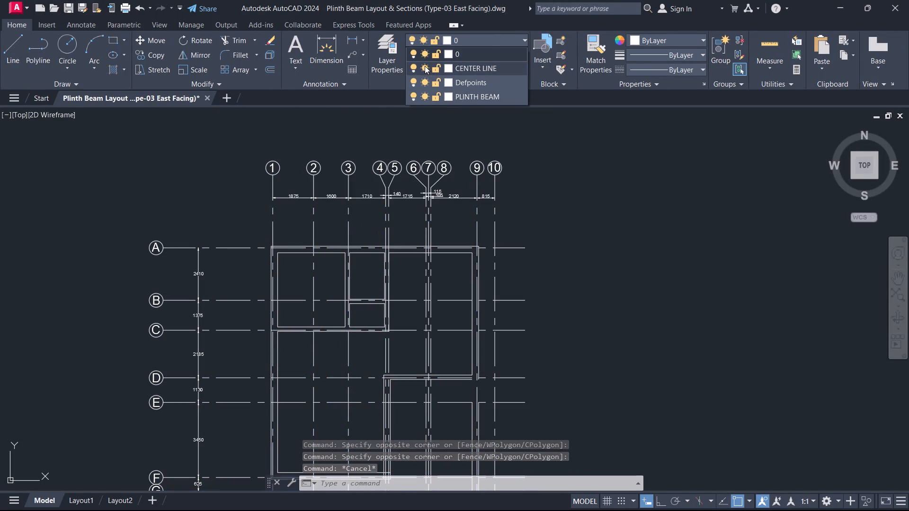
pyautogui.click(410, 70)
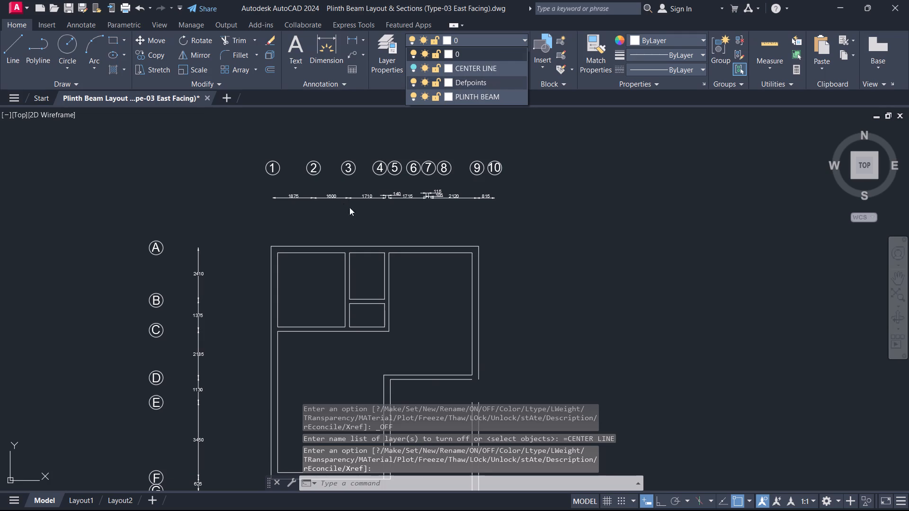
pyautogui.press('Escape')
# Erase the two vertical beam edges along grid line 9 that run downward from grid line E.
pyautogui.scroll(3, 414, 216)
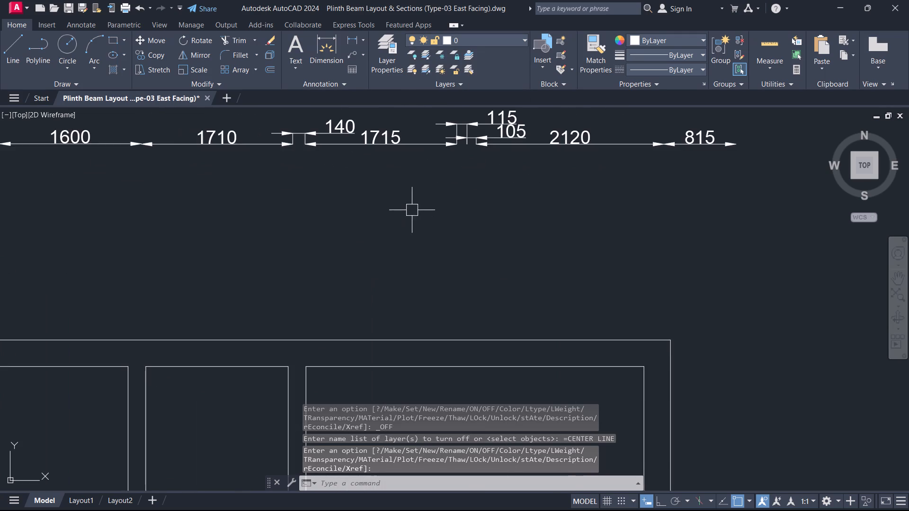
pyautogui.scroll(-2, 431, 204)
pyautogui.scroll(-2, 401, 268)
pyautogui.moveTo(398, 319); pyautogui.dragTo(426, 242, button='middle')
pyautogui.scroll(3, 479, 273)
pyautogui.moveTo(451, 295); pyautogui.dragTo(524, 210, button='middle')
pyautogui.moveTo(576, 313); pyautogui.dragTo(499, 292)
pyautogui.moveTo(375, 263); pyautogui.dragTo(381, 266)
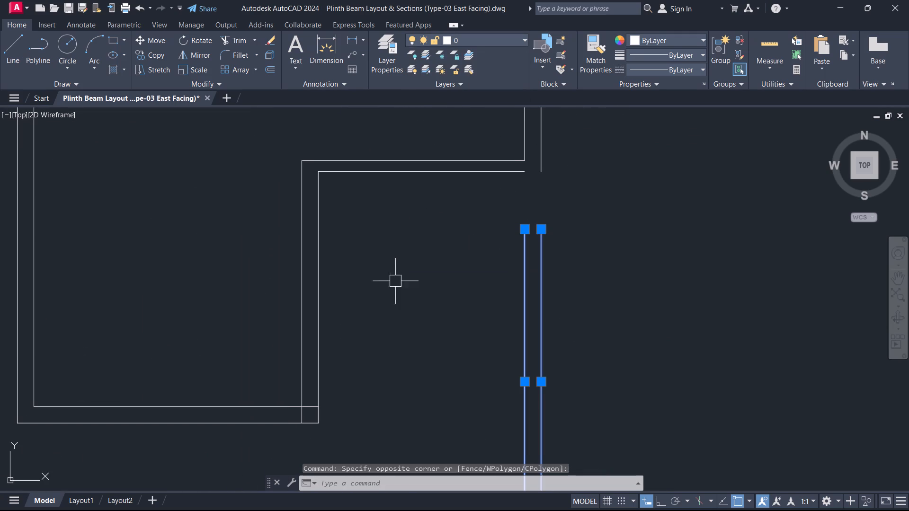
pyautogui.press('Delete')
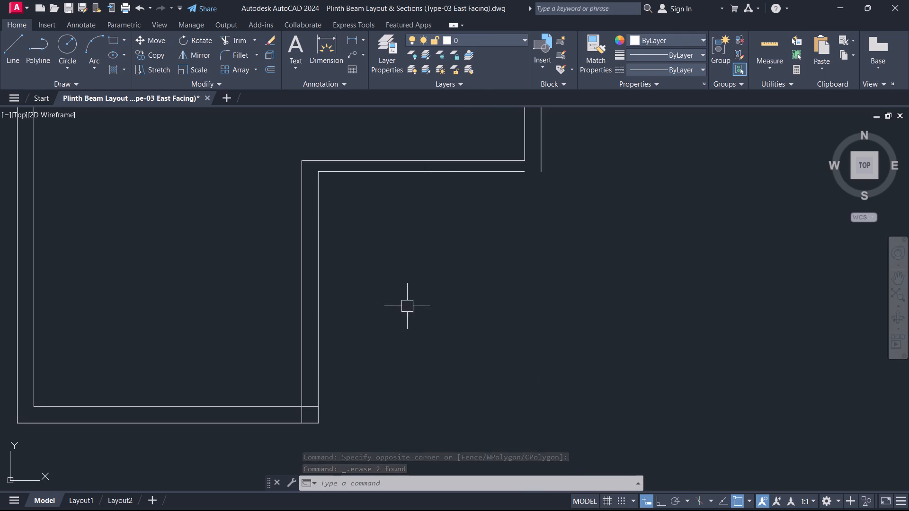
# Trim the beam edge segments inside the corner where grid line F's beam meets the beam along grid lines 4 and 5.
pyautogui.moveTo(334, 387); pyautogui.dragTo(415, 326, button='middle')
pyautogui.press('t')
pyautogui.press('r')
pyautogui.press('space')
pyautogui.scroll(1, 384, 330)
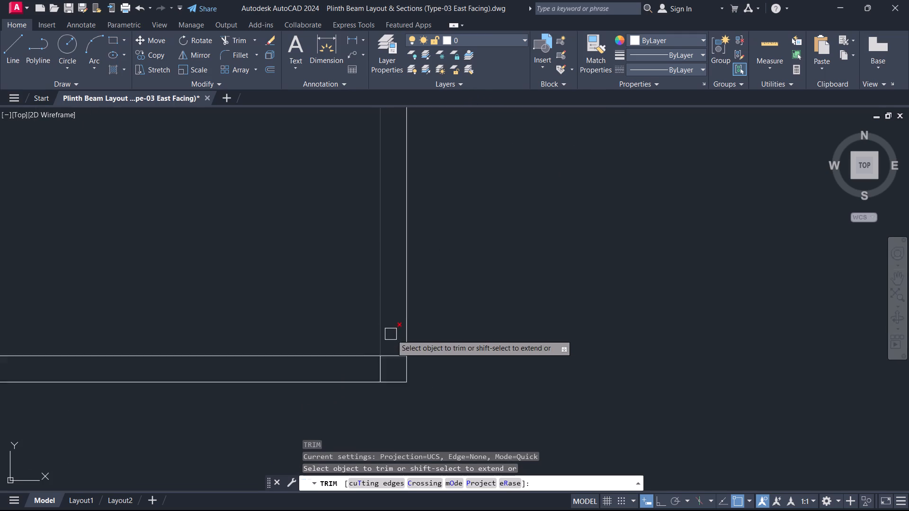
pyautogui.scroll(2, 392, 335)
pyautogui.moveTo(415, 367); pyautogui.dragTo(400, 246, button='middle')
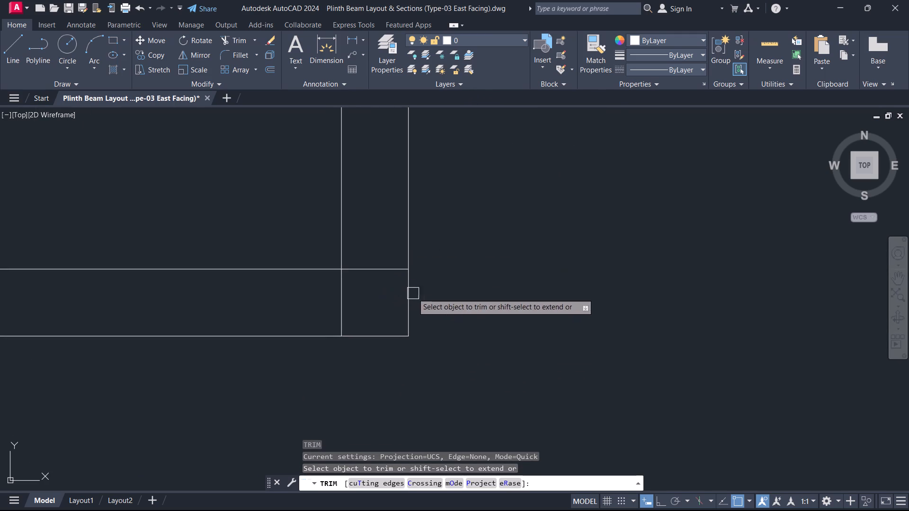
pyautogui.moveTo(423, 305); pyautogui.dragTo(329, 295)
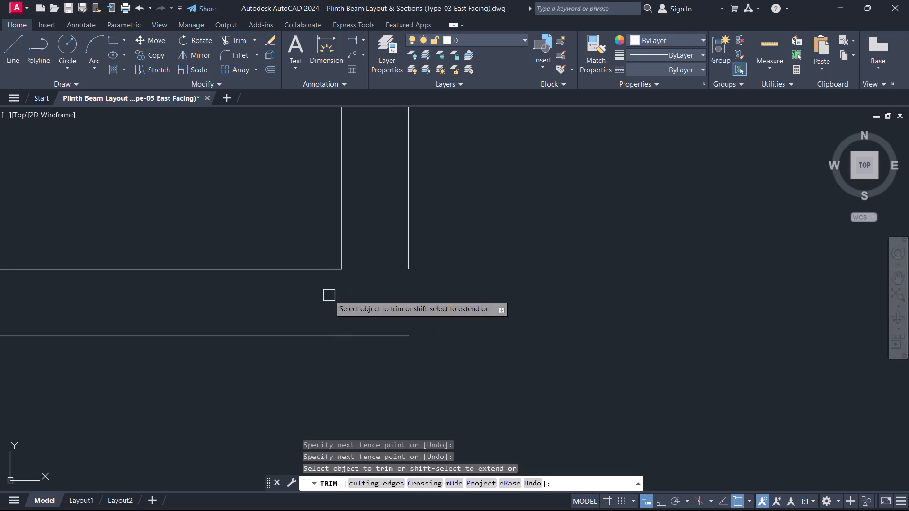
pyautogui.press('Escape')
# Examine the beam corners at grid line F and along grid line D for open or untrimmed edges.
pyautogui.scroll(-1, 365, 274)
pyautogui.scroll(2, 365, 274)
pyautogui.scroll(-5, 365, 274)
pyautogui.scroll(1, 368, 273)
pyautogui.scroll(-1, 368, 273)
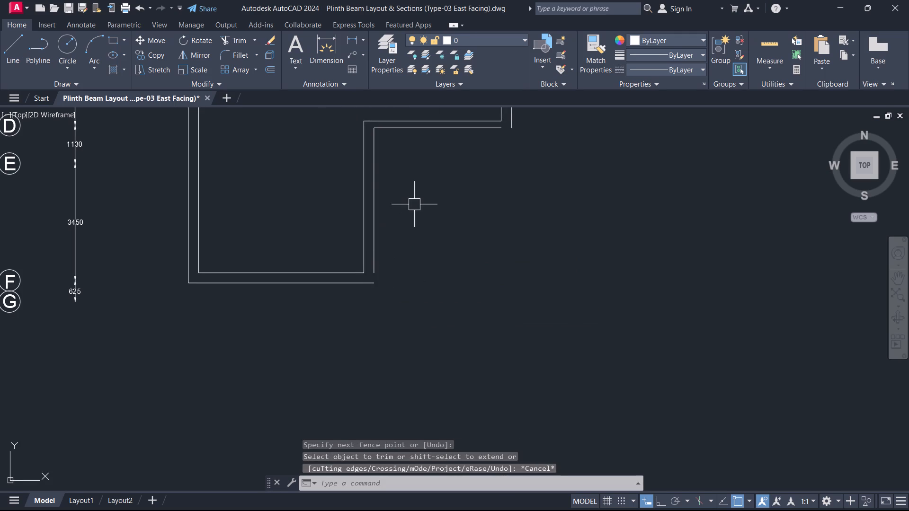
pyautogui.scroll(-2, 414, 204)
pyautogui.moveTo(414, 204); pyautogui.dragTo(384, 313, button='middle')
pyautogui.scroll(4, 373, 283)
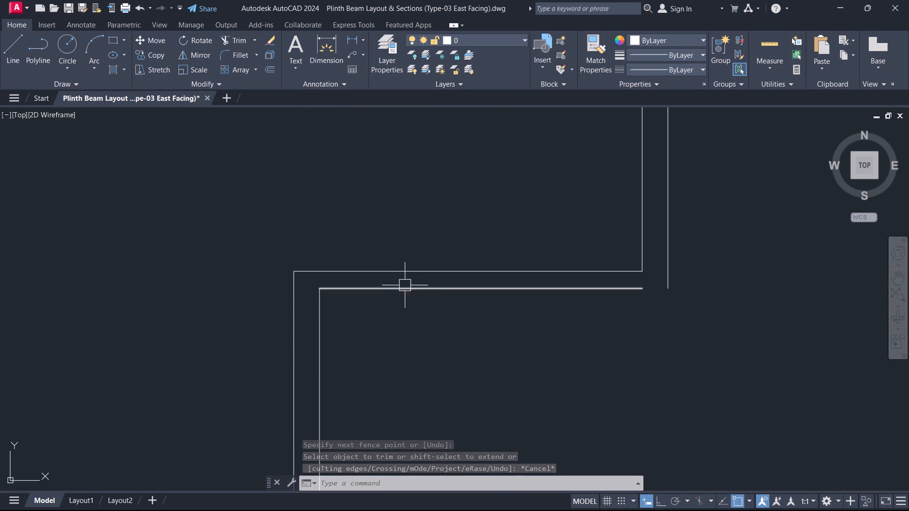
# Measure the beam width between its two horizontal edges along grid line D.
pyautogui.press('d')
pyautogui.press('i')
pyautogui.press('space')
pyautogui.click(410, 284)
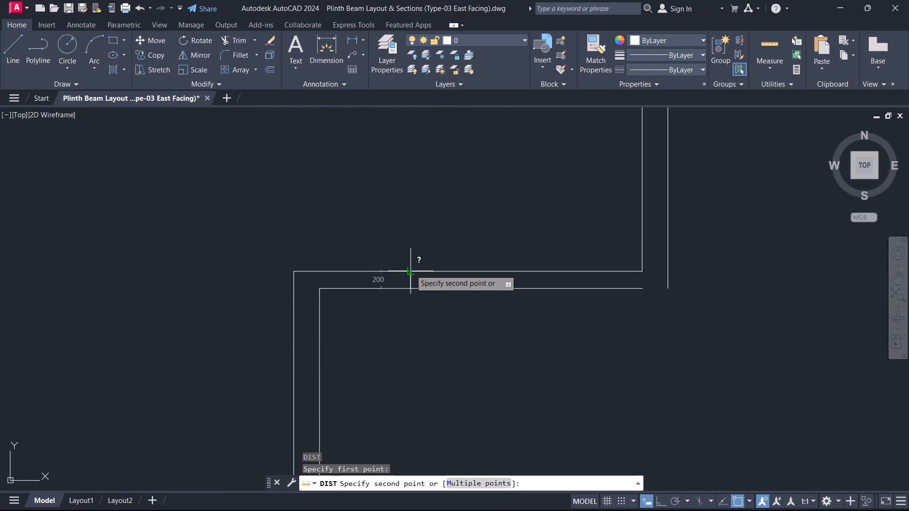
pyautogui.press('Escape')
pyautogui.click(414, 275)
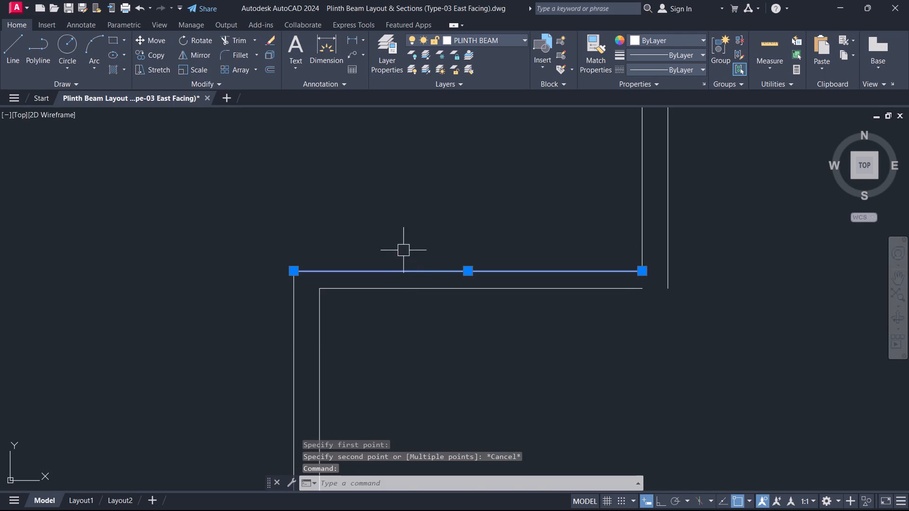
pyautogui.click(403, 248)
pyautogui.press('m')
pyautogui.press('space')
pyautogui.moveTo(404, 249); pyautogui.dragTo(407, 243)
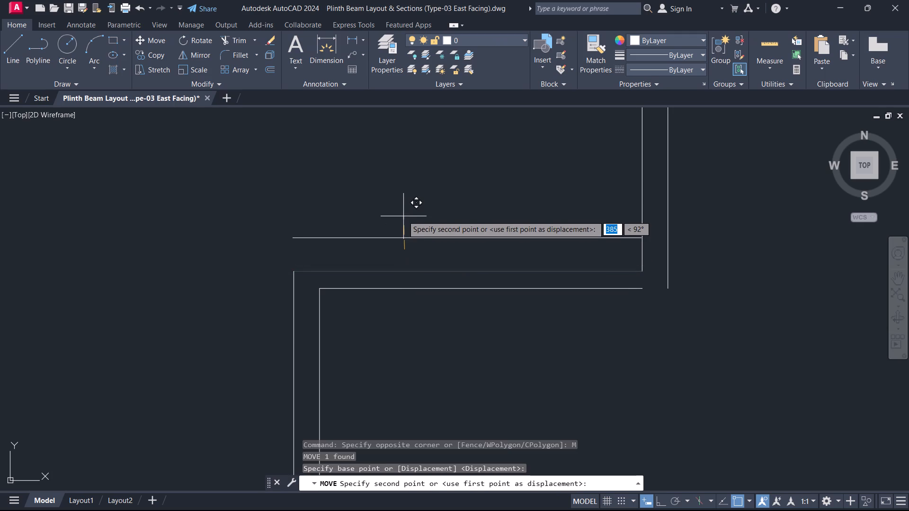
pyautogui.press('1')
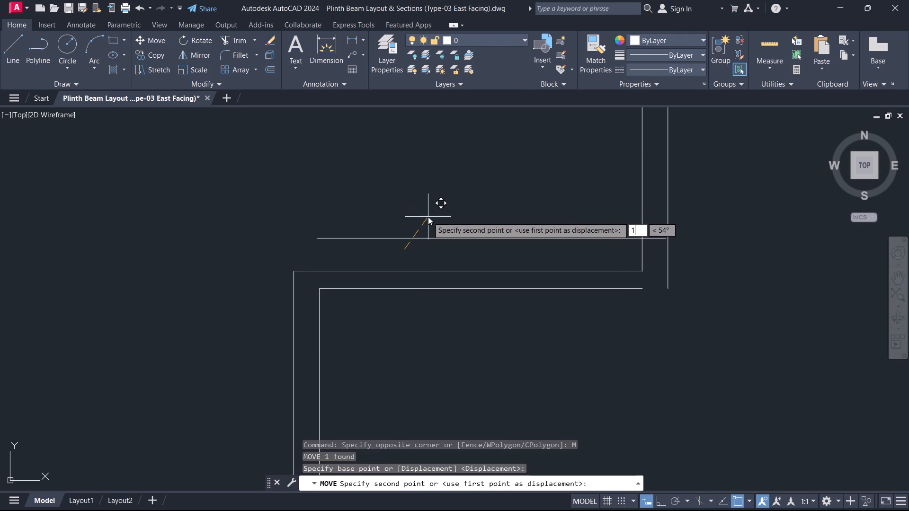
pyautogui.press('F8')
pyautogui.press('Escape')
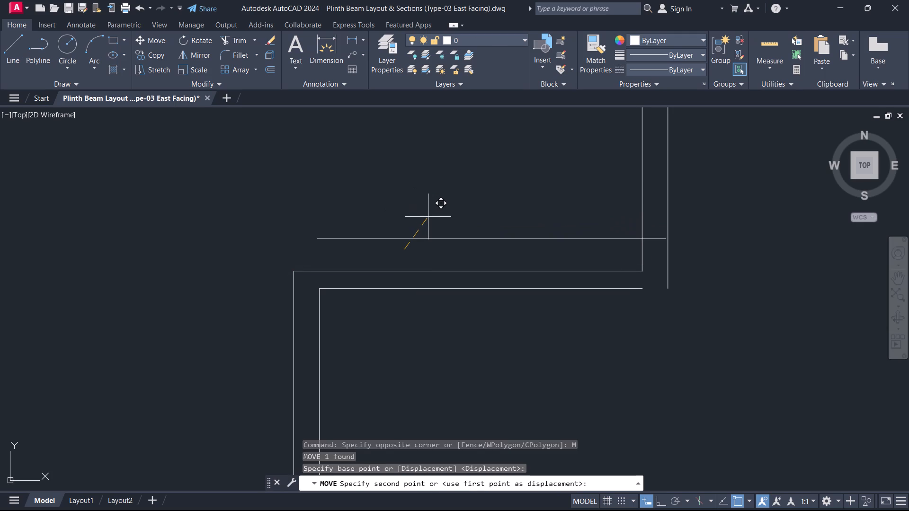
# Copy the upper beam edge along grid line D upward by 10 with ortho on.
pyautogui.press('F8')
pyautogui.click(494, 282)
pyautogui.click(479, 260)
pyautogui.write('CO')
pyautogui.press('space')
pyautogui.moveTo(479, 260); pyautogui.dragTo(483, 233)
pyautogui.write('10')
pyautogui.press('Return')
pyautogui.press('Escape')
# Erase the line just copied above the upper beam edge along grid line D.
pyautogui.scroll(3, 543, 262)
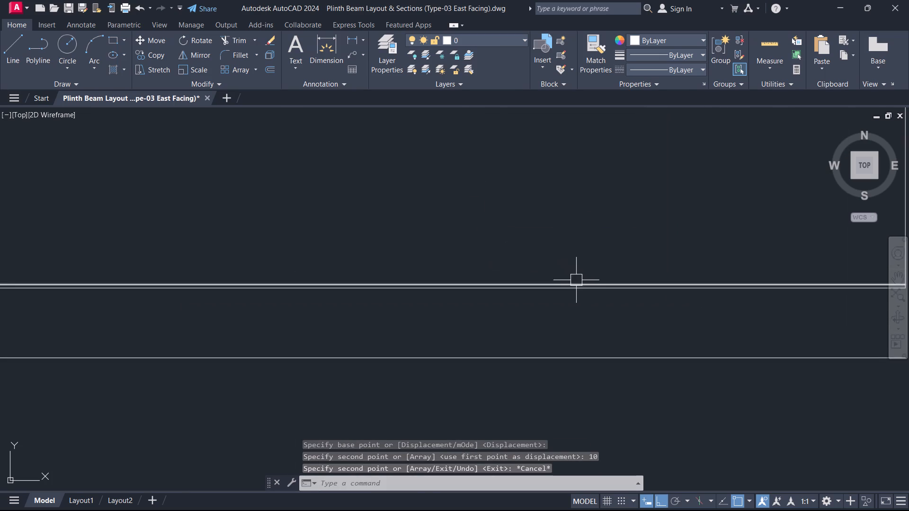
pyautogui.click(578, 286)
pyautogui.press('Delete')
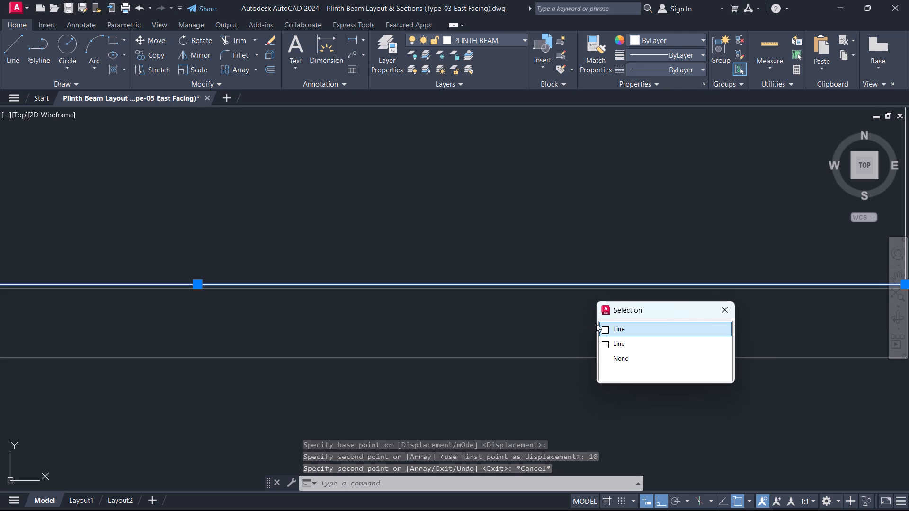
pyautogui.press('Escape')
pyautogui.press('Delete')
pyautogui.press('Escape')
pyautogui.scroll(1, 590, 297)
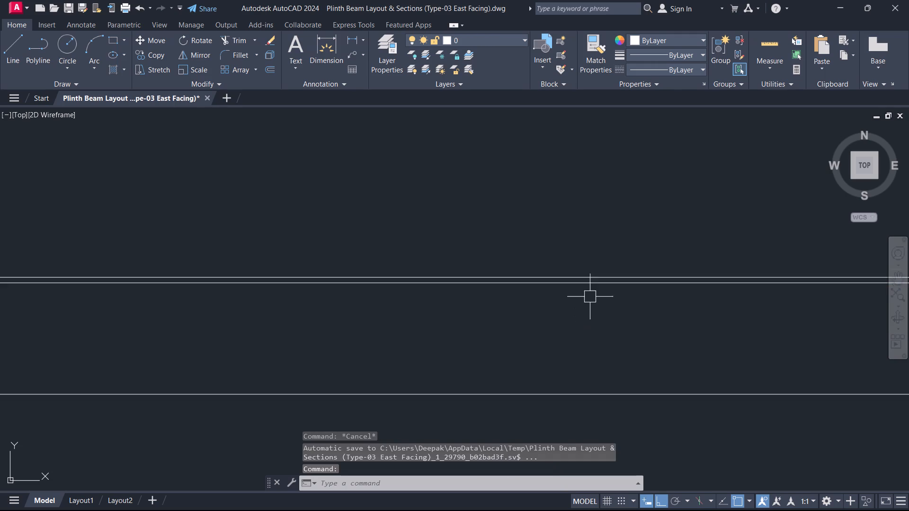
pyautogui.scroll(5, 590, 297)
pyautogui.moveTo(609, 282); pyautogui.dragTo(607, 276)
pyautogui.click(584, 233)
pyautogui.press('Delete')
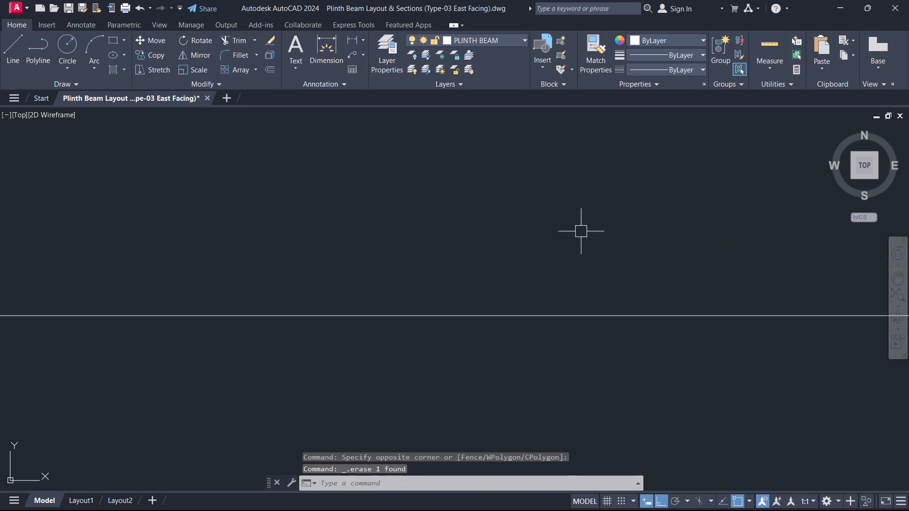
# Offset the upper beam edge along grid line D upward by 100.
pyautogui.scroll(-7, 585, 250)
pyautogui.scroll(3, 594, 284)
pyautogui.scroll(-3, 594, 287)
pyautogui.scroll(1, 593, 291)
pyautogui.scroll(2, 696, 278)
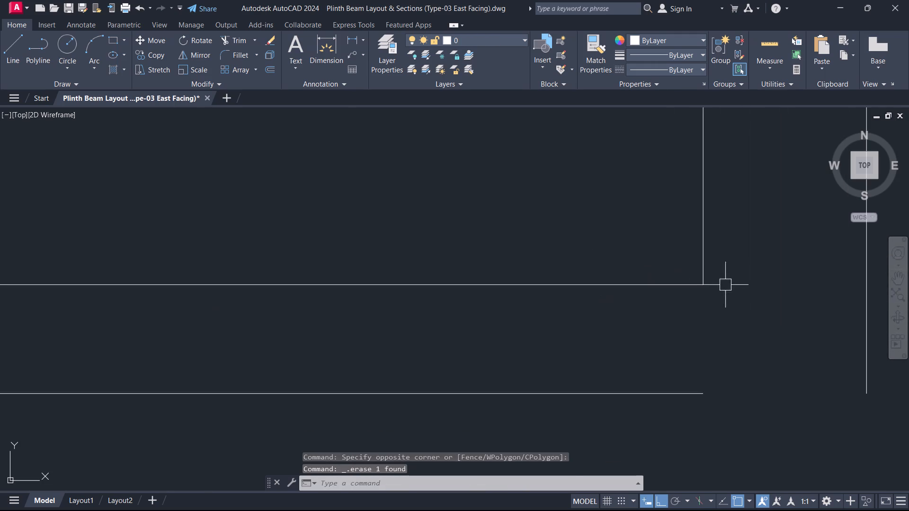
pyautogui.scroll(3, 725, 285)
pyautogui.write('O')
pyautogui.press('space')
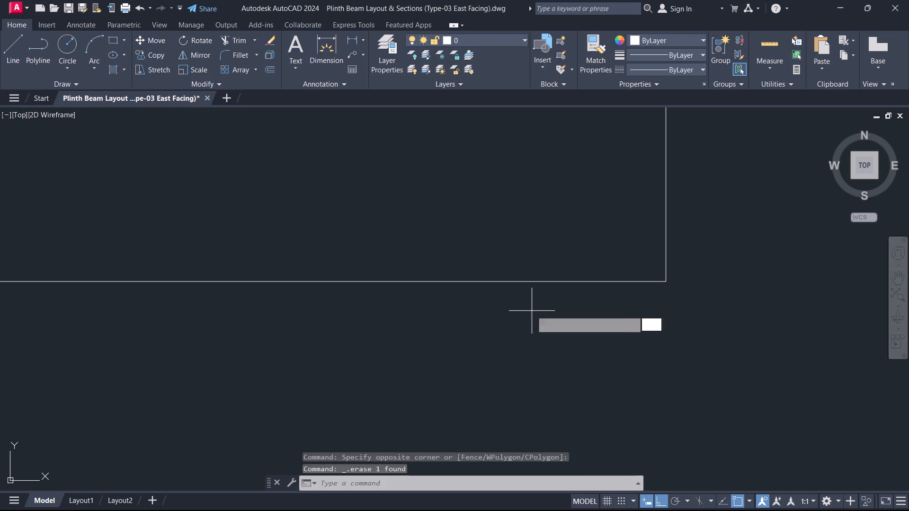
pyautogui.write('100')
pyautogui.press('Return')
pyautogui.click(560, 281)
pyautogui.click(571, 264)
pyautogui.press('Escape')
# Erase the original upper beam edge along grid line D, keeping the offset one.
pyautogui.moveTo(575, 288); pyautogui.dragTo(583, 298)
pyautogui.click(470, 241)
pyautogui.press('Delete')
# Fillet both ends of the offset edge along grid line D with the adjoining vertical beam edges to form square corners.
pyautogui.scroll(-2, 472, 244)
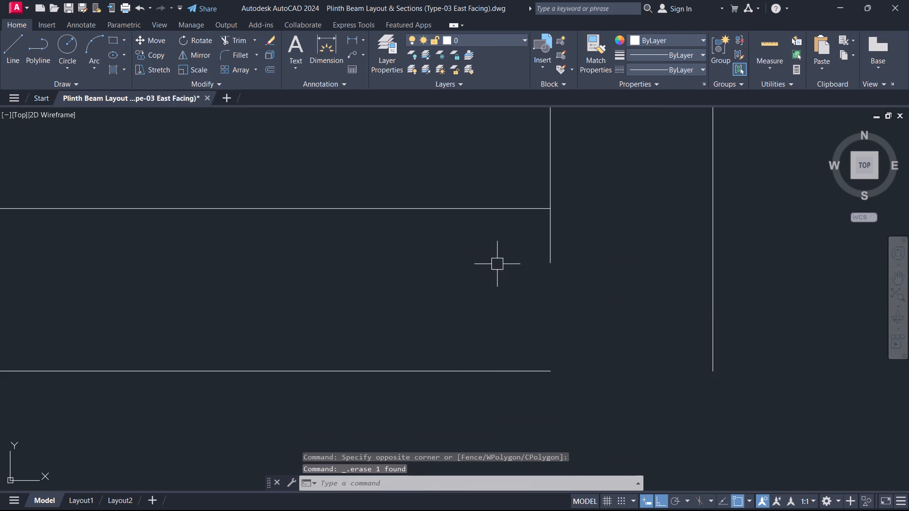
pyautogui.scroll(-4, 533, 254)
pyautogui.moveTo(555, 255); pyautogui.dragTo(640, 233, button='middle')
pyautogui.press('f')
pyautogui.press('space')
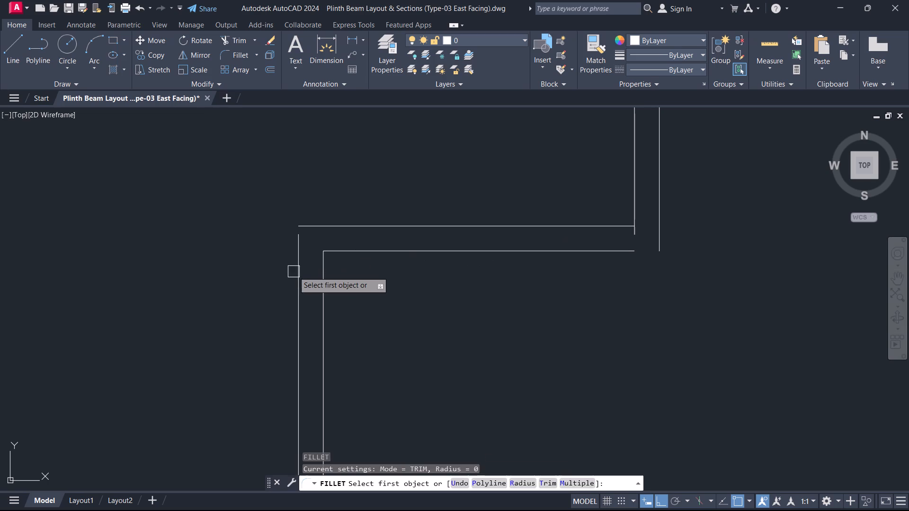
pyautogui.click(292, 266)
pyautogui.click(298, 259)
pyautogui.click(315, 227)
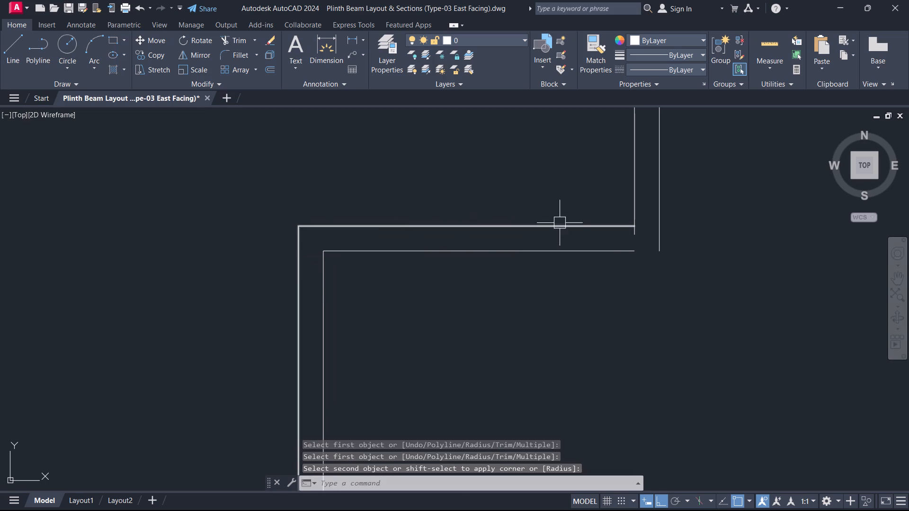
pyautogui.press('space')
pyautogui.click(615, 229)
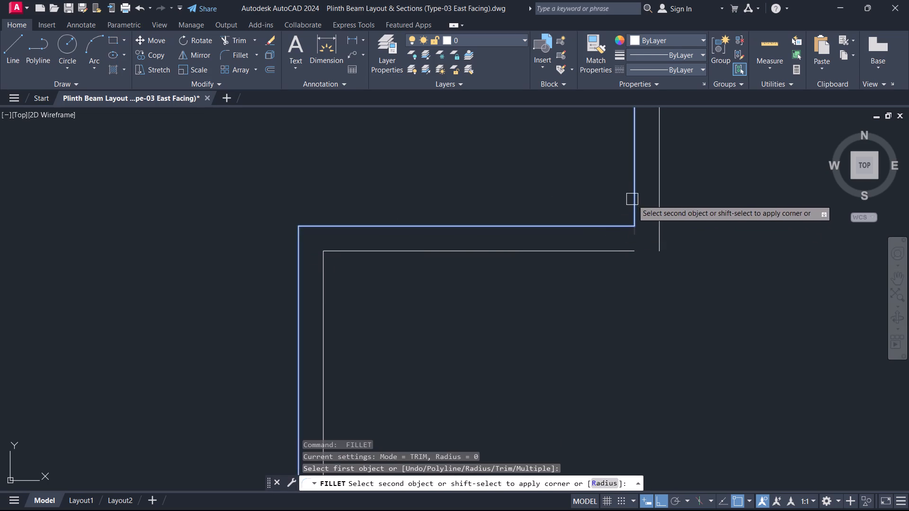
pyautogui.click(633, 200)
pyautogui.press('Escape')
# Explode the joined beam-edge polyline that runs along grid lines 4, D and 9.
pyautogui.click(485, 234)
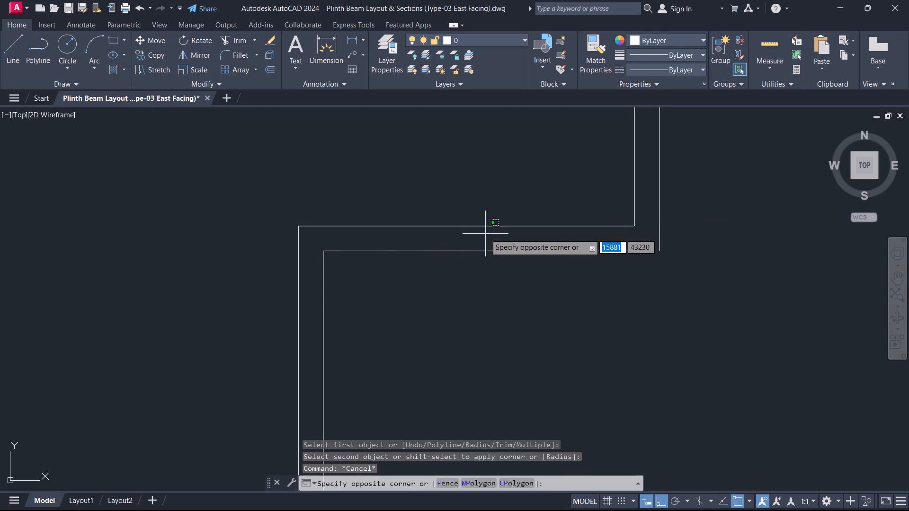
pyautogui.click(458, 209)
pyautogui.scroll(-5, 442, 226)
pyautogui.scroll(2, 442, 231)
pyautogui.moveTo(442, 232); pyautogui.dragTo(434, 291, button='middle')
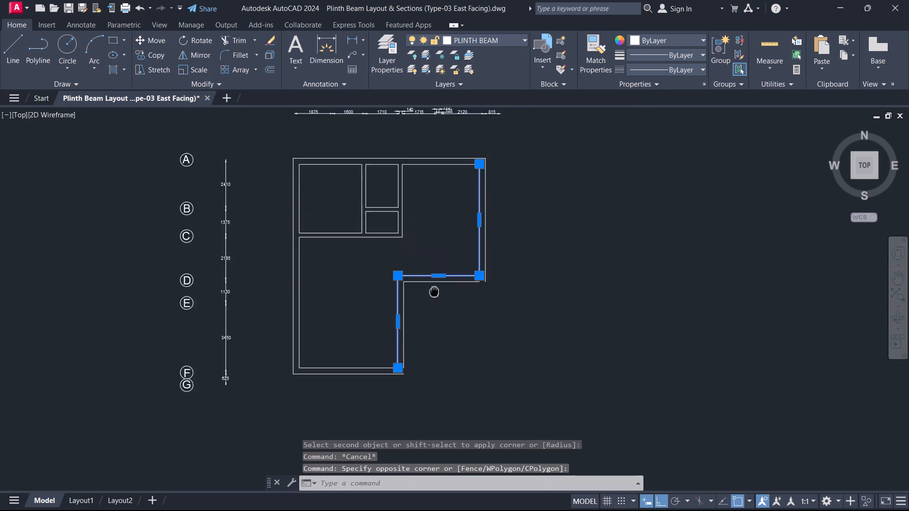
pyautogui.moveTo(434, 291); pyautogui.dragTo(431, 301, button='middle')
pyautogui.write('X')
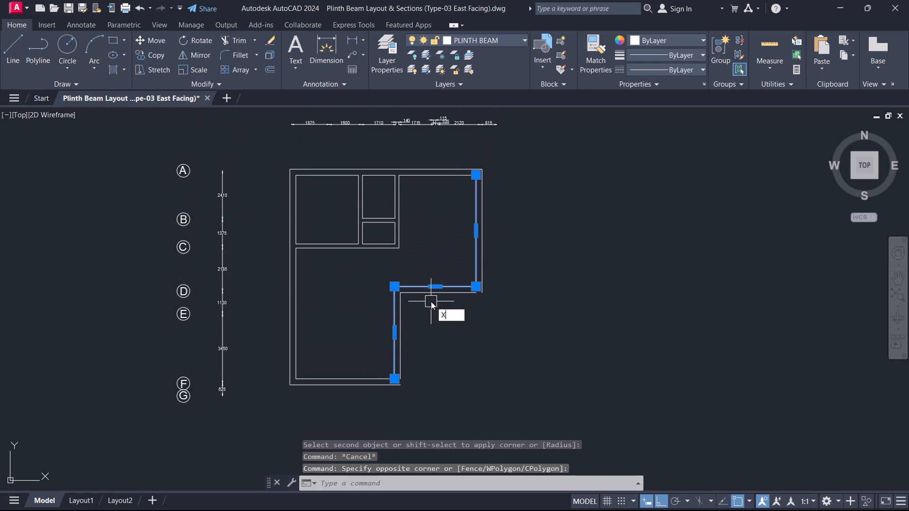
pyautogui.press('space')
# Measure the width of the vertical beam at the corner of grid lines 4 and D.
pyautogui.scroll(5, 403, 299)
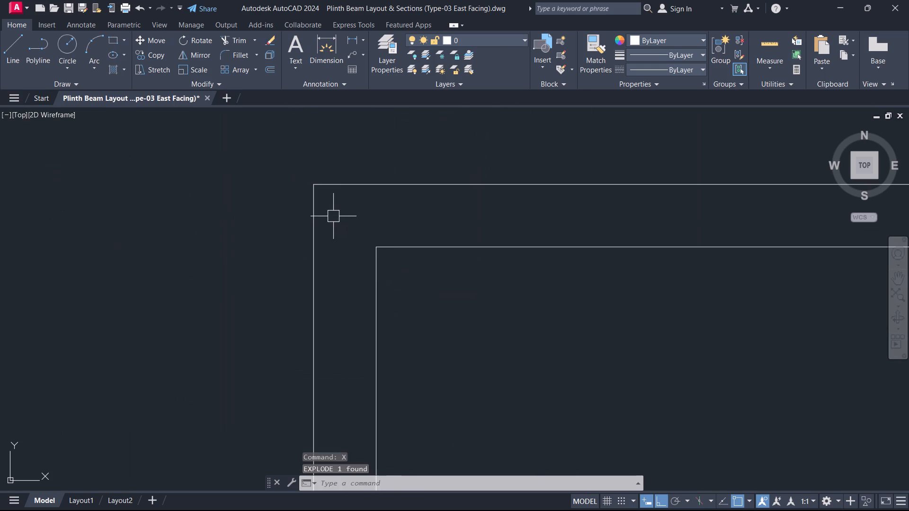
pyautogui.press('d')
pyautogui.press('i')
pyautogui.press('space')
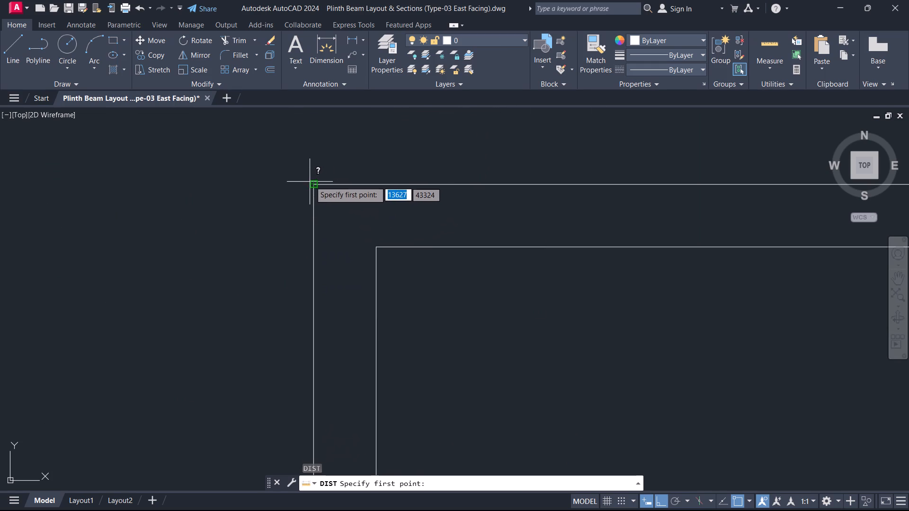
pyautogui.moveTo(312, 181); pyautogui.dragTo(318, 193)
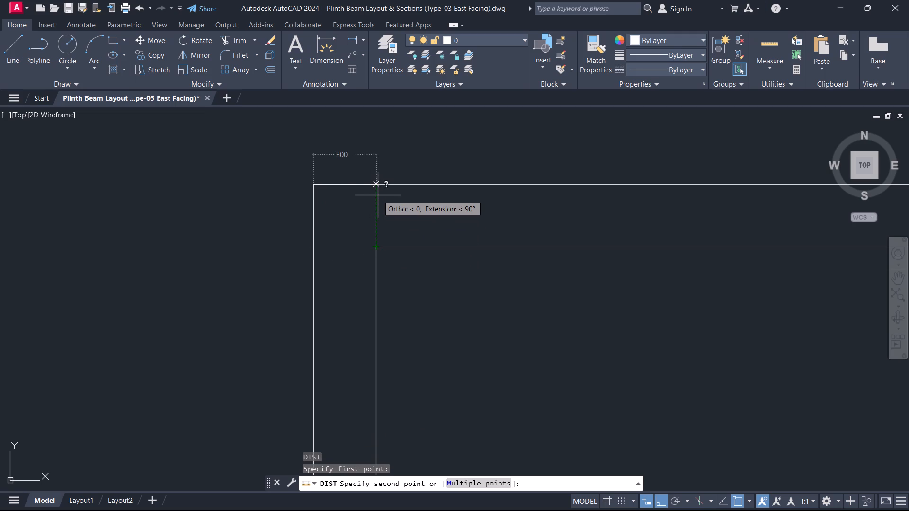
pyautogui.press('Escape')
# Turn the CENTER LINE layer back on to display the grid lines.
pyautogui.scroll(-2, 494, 229)
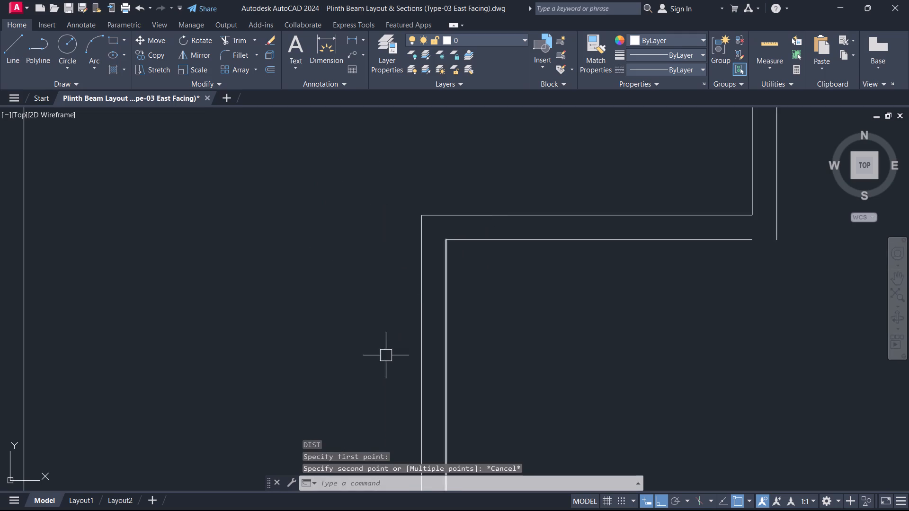
pyautogui.scroll(-2, 398, 381)
pyautogui.scroll(3, 547, 344)
pyautogui.scroll(-2, 532, 321)
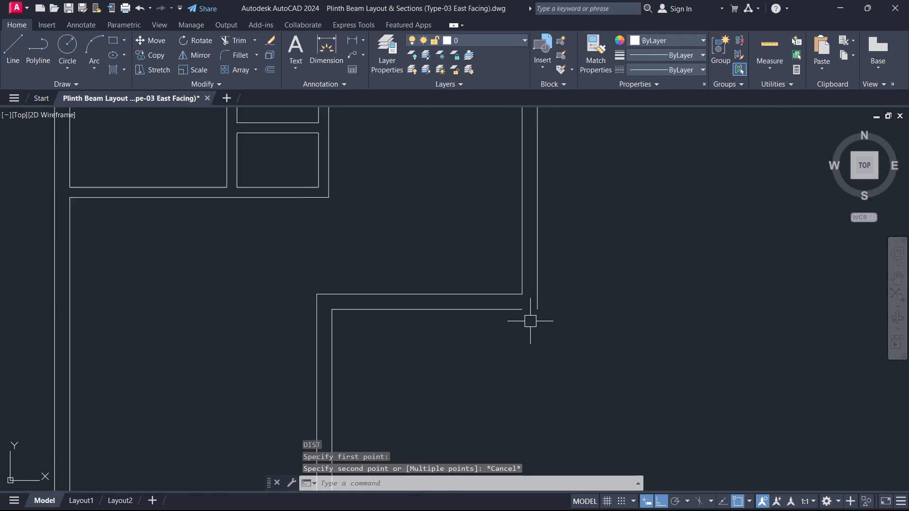
pyautogui.scroll(-2, 530, 321)
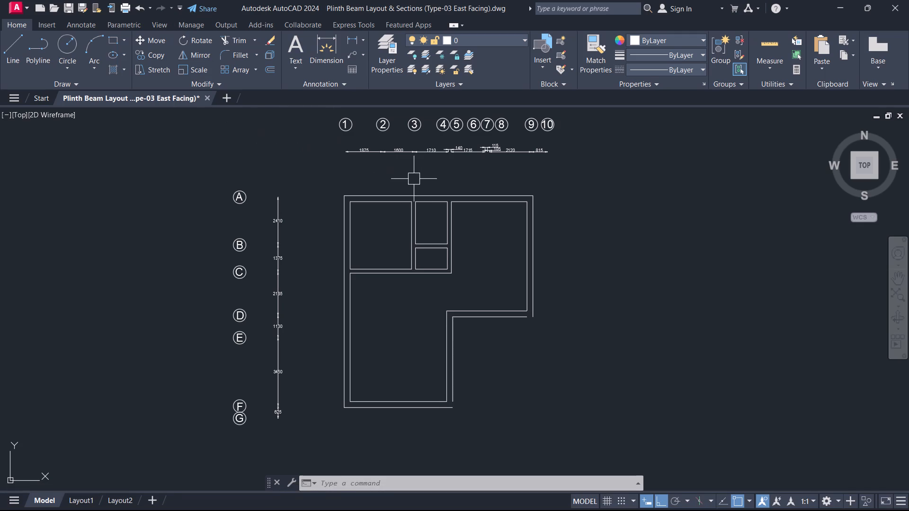
pyautogui.click(511, 43)
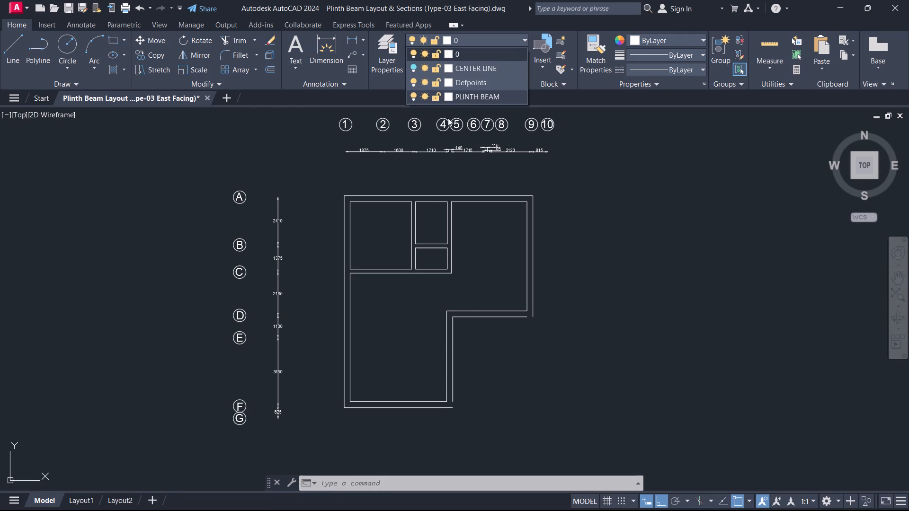
pyautogui.click(411, 71)
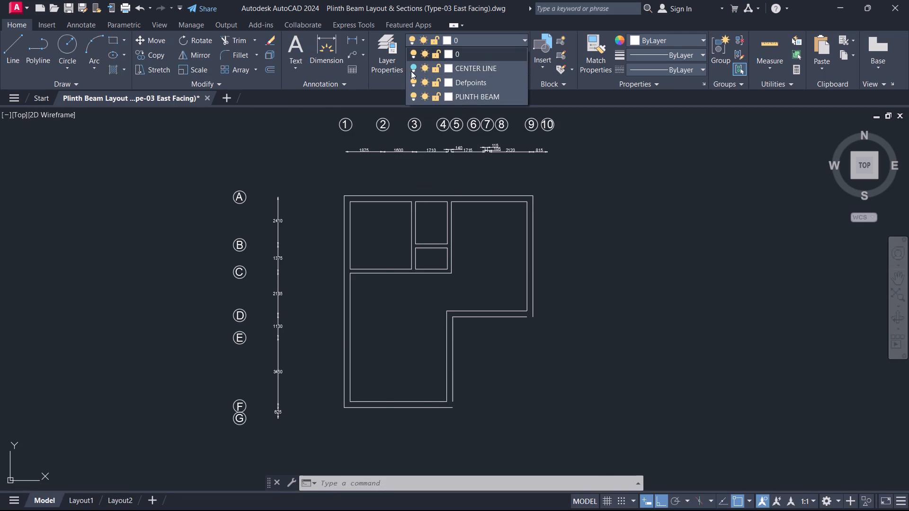
pyautogui.click(463, 43)
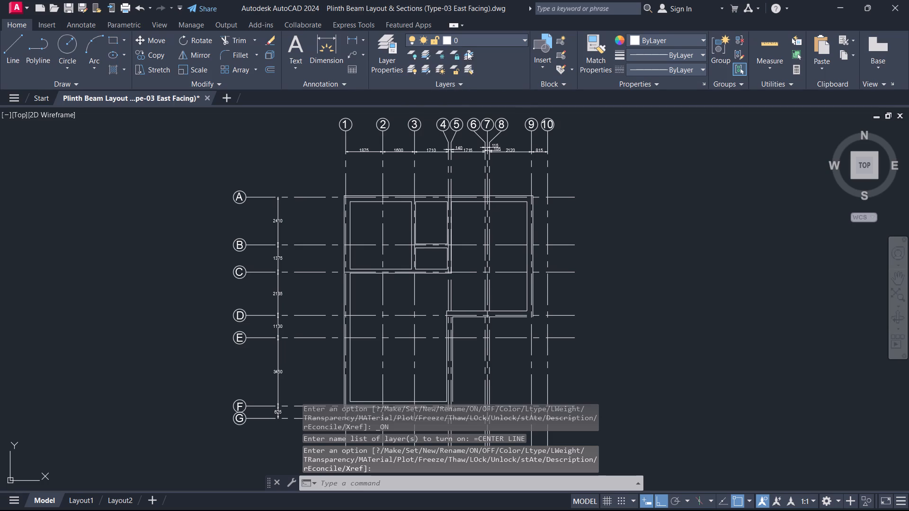
# Make PLINTH BEAM the current layer.
pyautogui.click(486, 37)
pyautogui.click(483, 103)
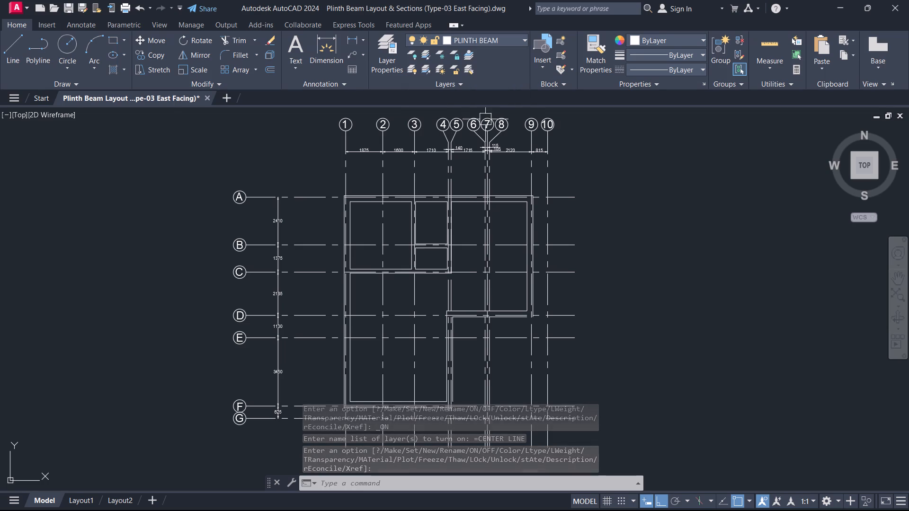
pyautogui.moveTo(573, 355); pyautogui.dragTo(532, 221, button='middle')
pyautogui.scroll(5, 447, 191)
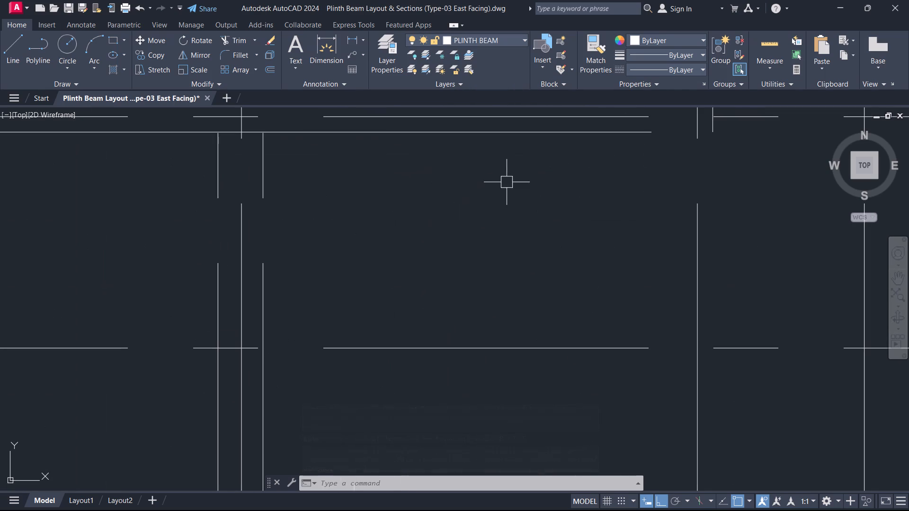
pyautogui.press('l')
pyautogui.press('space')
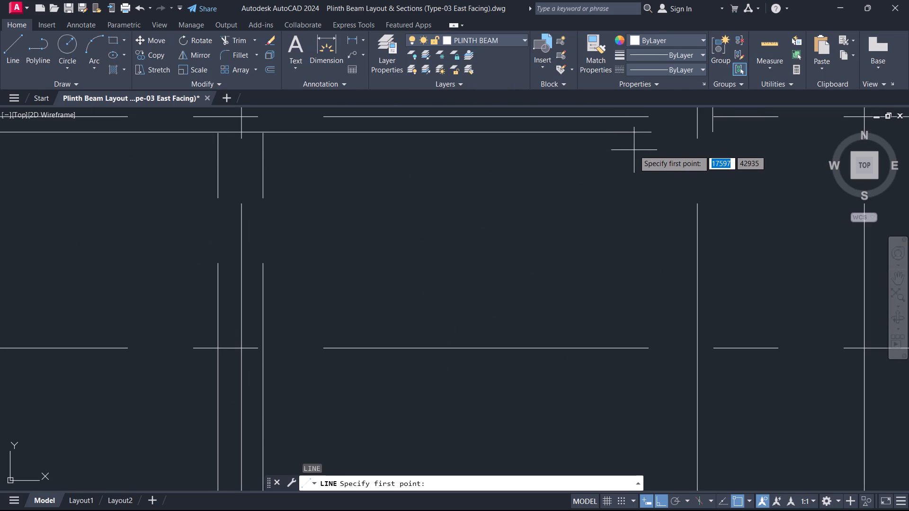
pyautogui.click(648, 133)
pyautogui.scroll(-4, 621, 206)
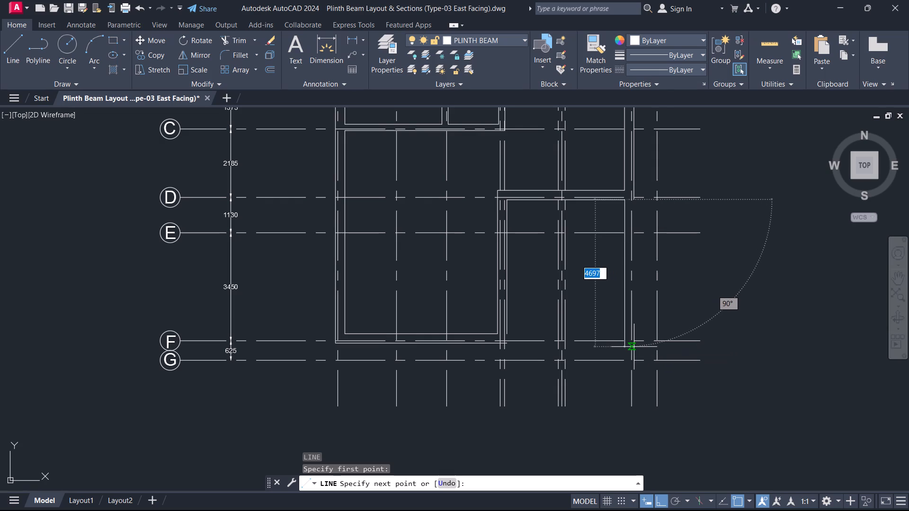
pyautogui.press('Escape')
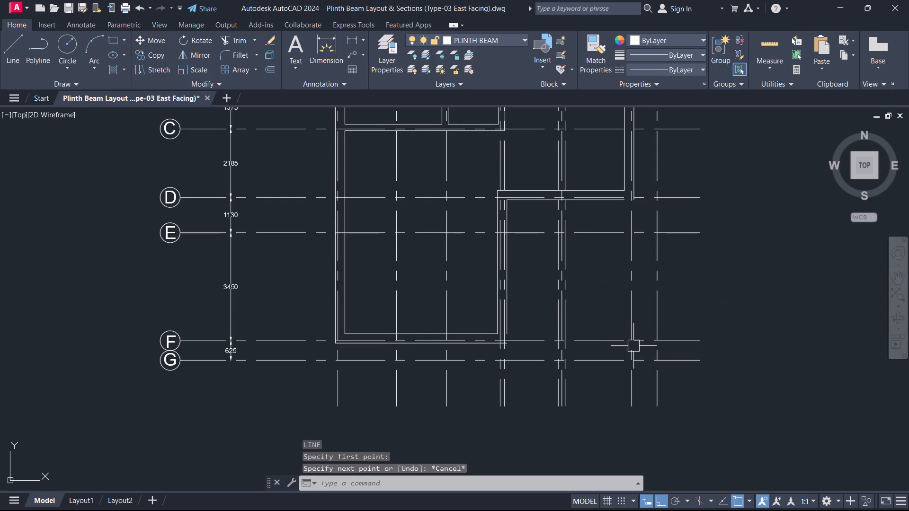
# Offset the vertical grid line 10 by 150 to both sides for the beam edges.
pyautogui.write('O 150')
pyautogui.press('Return')
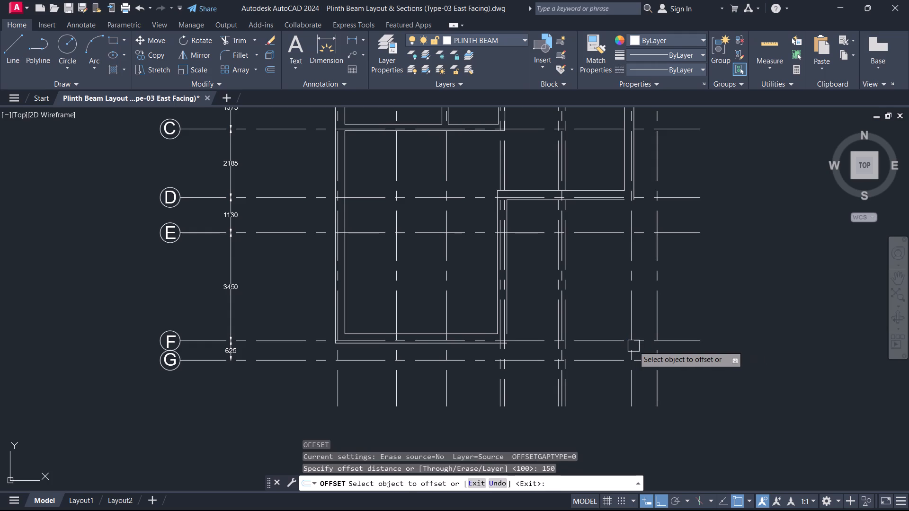
pyautogui.scroll(2, 648, 310)
pyautogui.moveTo(671, 335); pyautogui.dragTo(676, 282, button='middle')
pyautogui.click(666, 280)
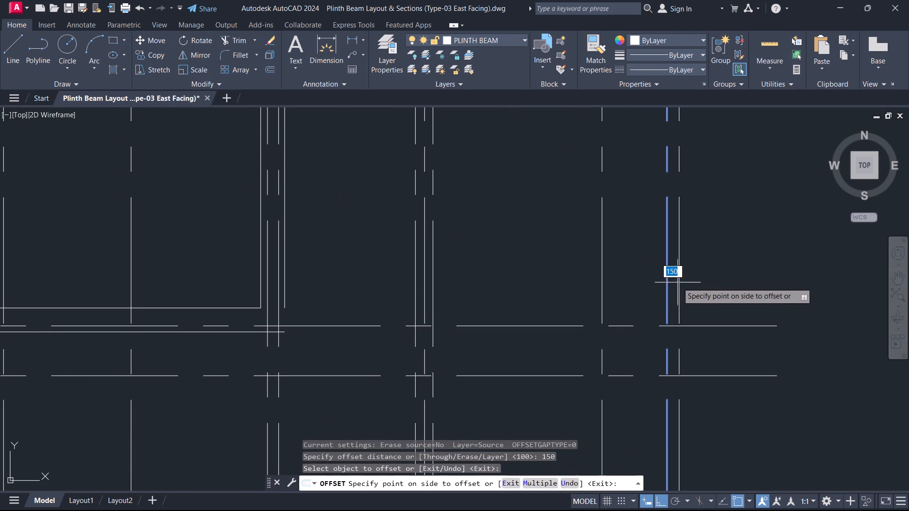
pyautogui.click(679, 282)
pyautogui.click(664, 291)
pyautogui.click(636, 277)
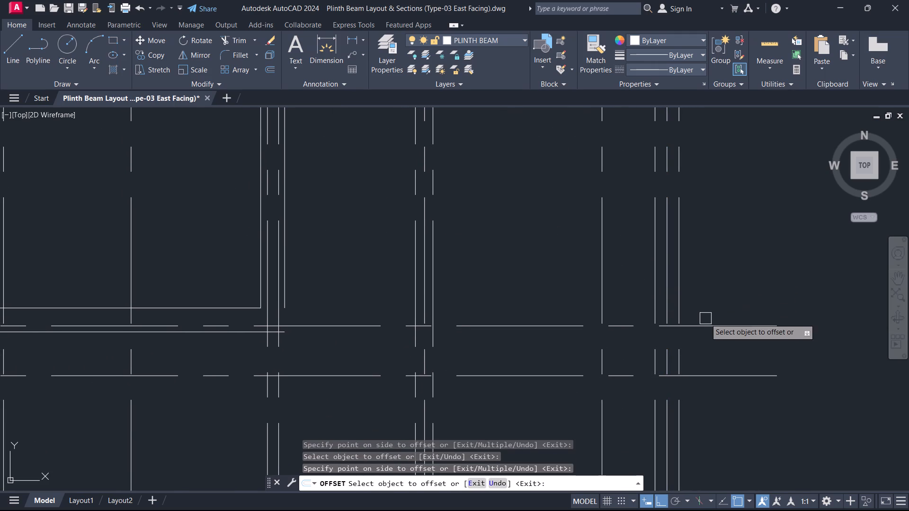
# Offset the horizontal grid line F by 150 to both sides where it crosses grid line 10.
pyautogui.click(704, 323)
pyautogui.click(699, 289)
pyautogui.moveTo(699, 325); pyautogui.dragTo(698, 331)
pyautogui.click(694, 341)
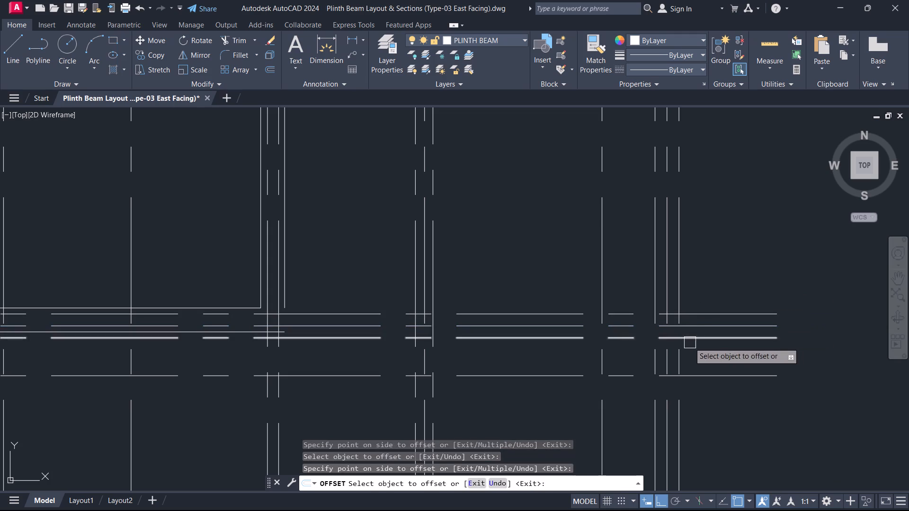
pyautogui.press('Escape')
# Draw a 300 by 300 rectangle through the crossings of the offset lines at grid lines 10 and F.
pyautogui.scroll(2, 682, 335)
pyautogui.write('RE')
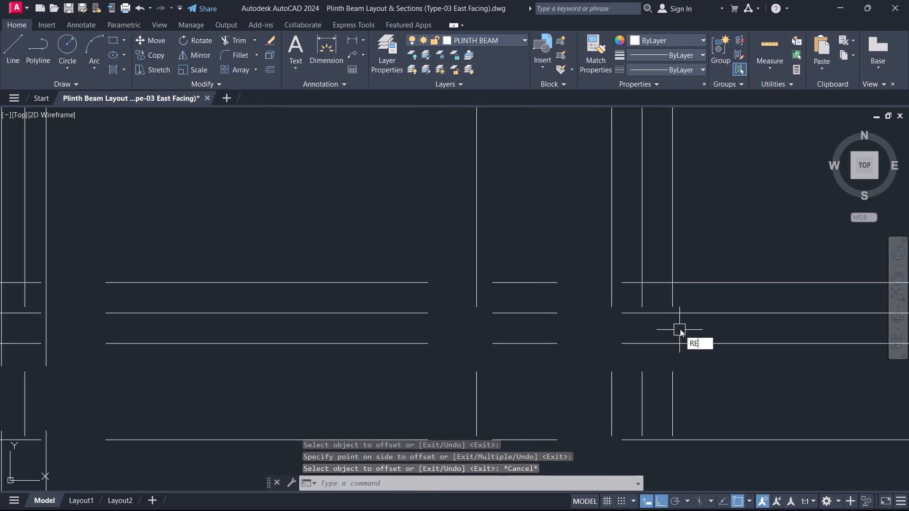
pyautogui.write('C')
pyautogui.press('space')
pyautogui.click(672, 285)
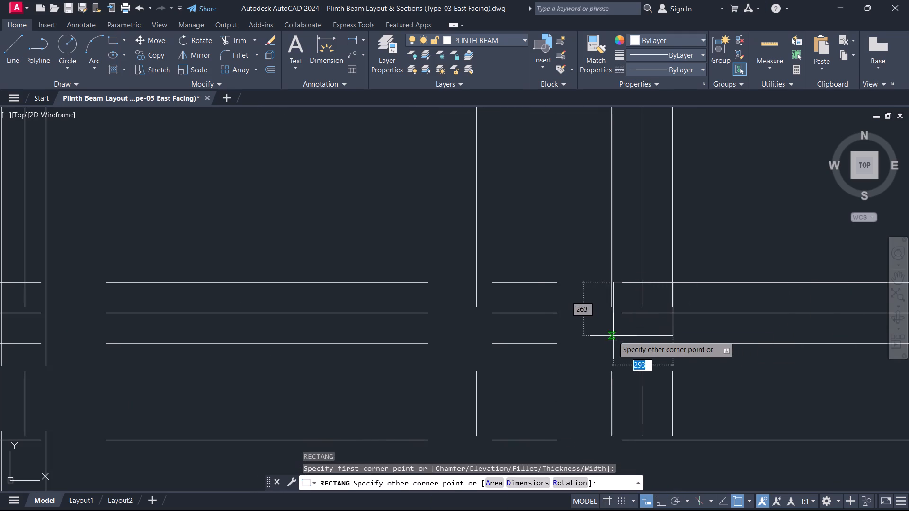
pyautogui.click(611, 341)
pyautogui.press('Escape')
# Delete the four offset construction lines around grid lines 10 and F, keeping the square.
pyautogui.moveTo(759, 371); pyautogui.dragTo(755, 362)
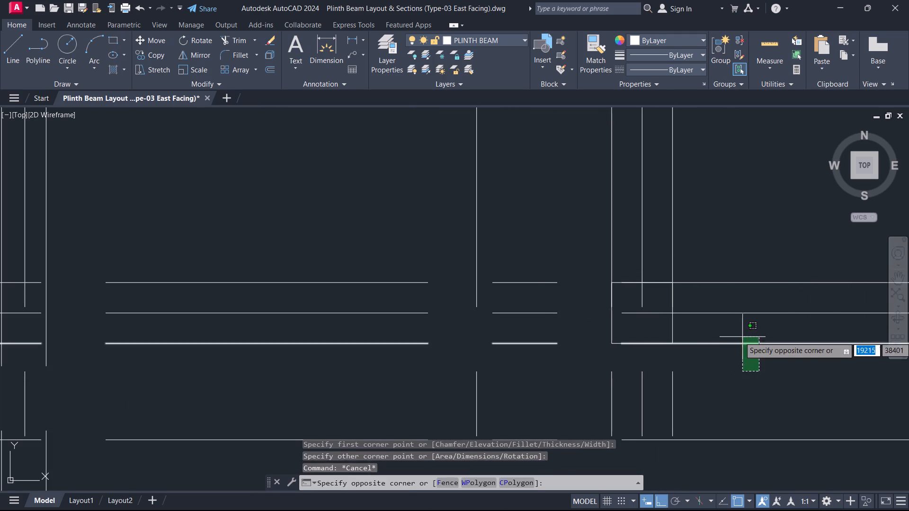
pyautogui.click(742, 337)
pyautogui.click(731, 284)
pyautogui.click(678, 255)
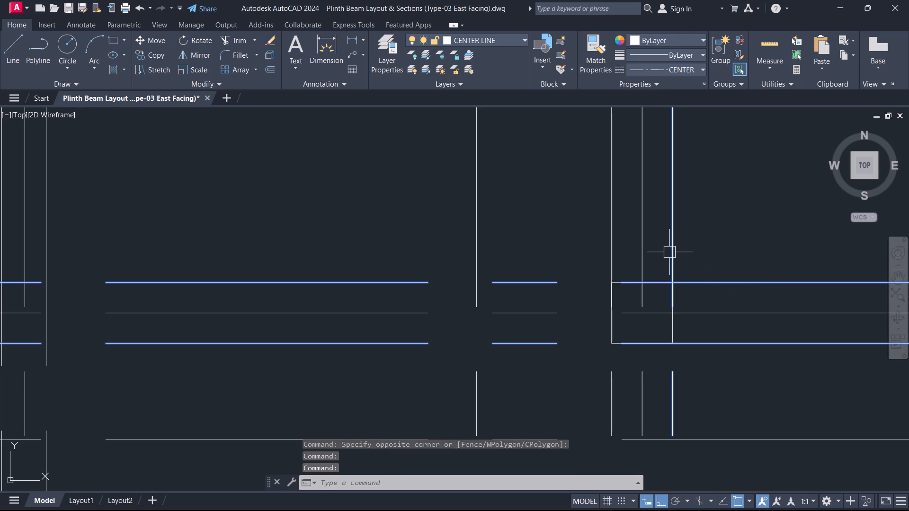
pyautogui.click(669, 252)
pyautogui.click(650, 246)
pyautogui.click(650, 246)
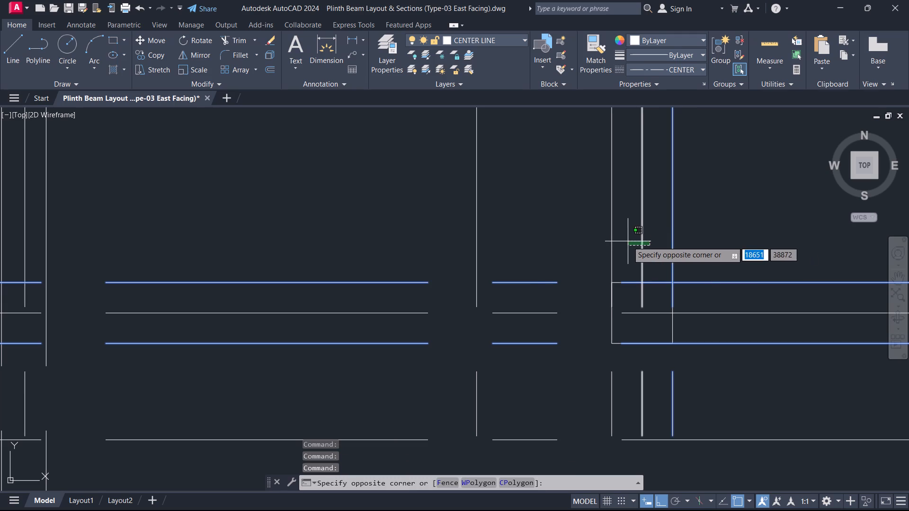
pyautogui.click(674, 244)
pyautogui.click(626, 250)
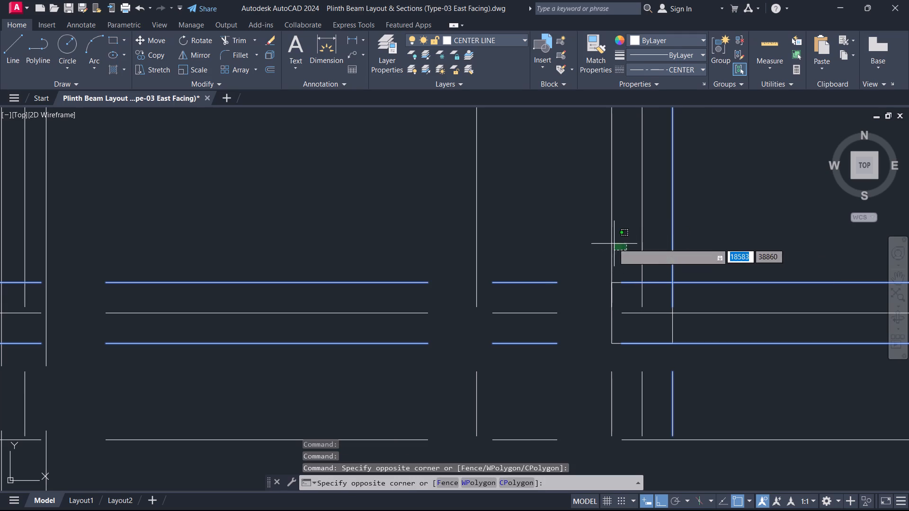
pyautogui.click(601, 238)
pyautogui.press('Delete')
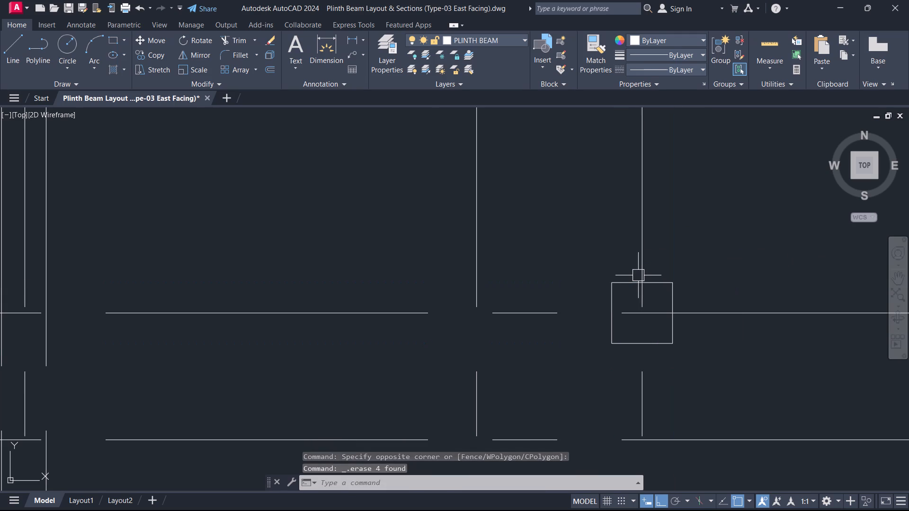
# Draw the outer slanted beam edge from the outer vertical beam edge's end at grid line D to the square's upper-right corner.
pyautogui.scroll(-4, 714, 346)
pyautogui.scroll(1, 692, 204)
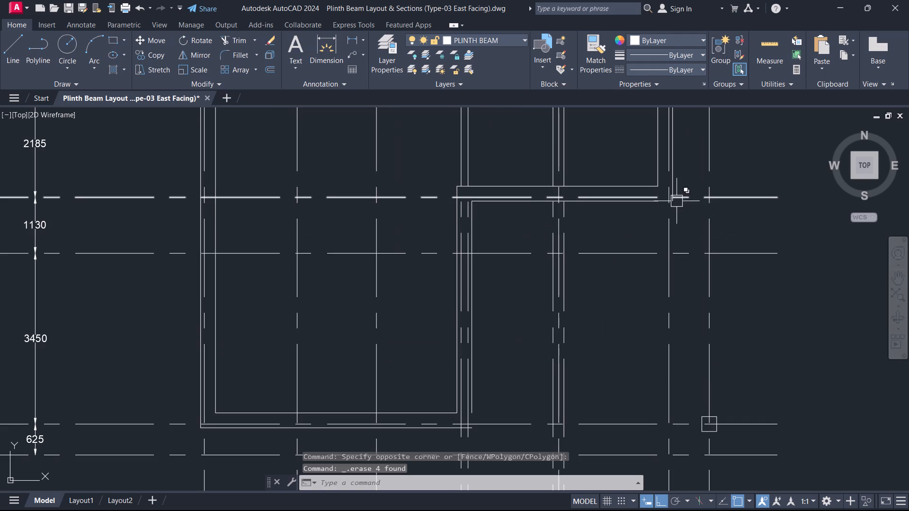
pyautogui.write('L')
pyautogui.press('space')
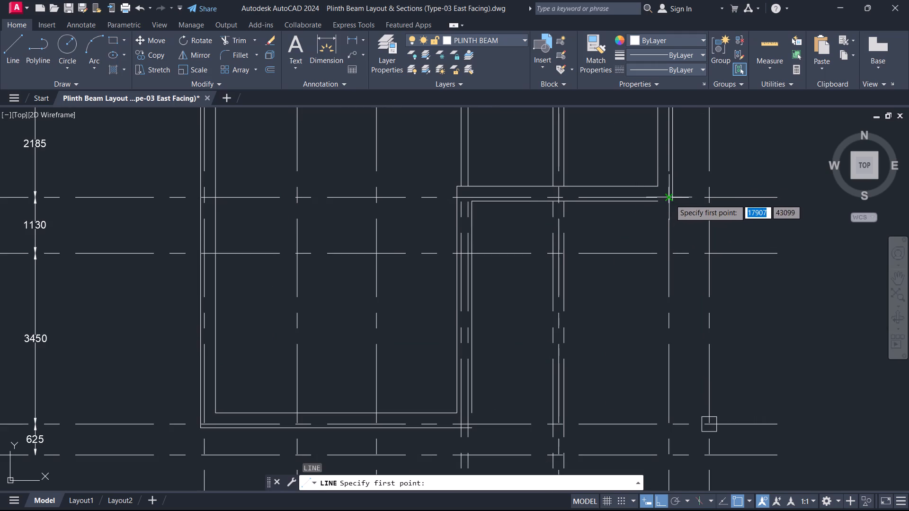
pyautogui.scroll(5, 674, 201)
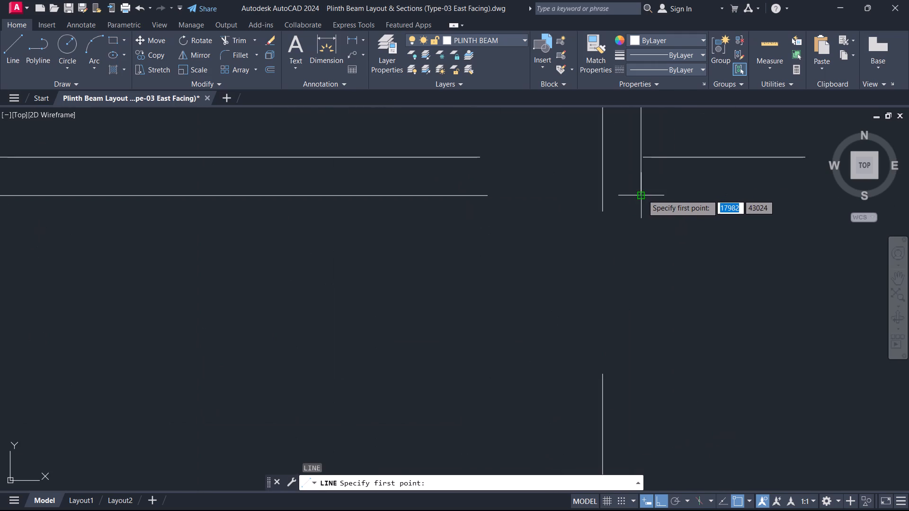
pyautogui.click(642, 194)
pyautogui.scroll(-7, 685, 267)
pyautogui.scroll(6, 708, 412)
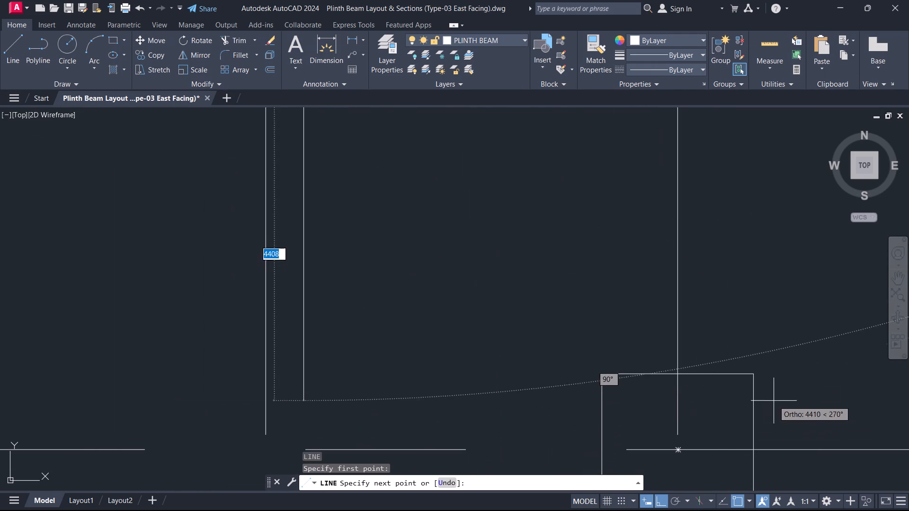
pyautogui.click(755, 373)
pyautogui.scroll(-2, 694, 348)
pyautogui.moveTo(694, 348); pyautogui.dragTo(802, 469, button='middle')
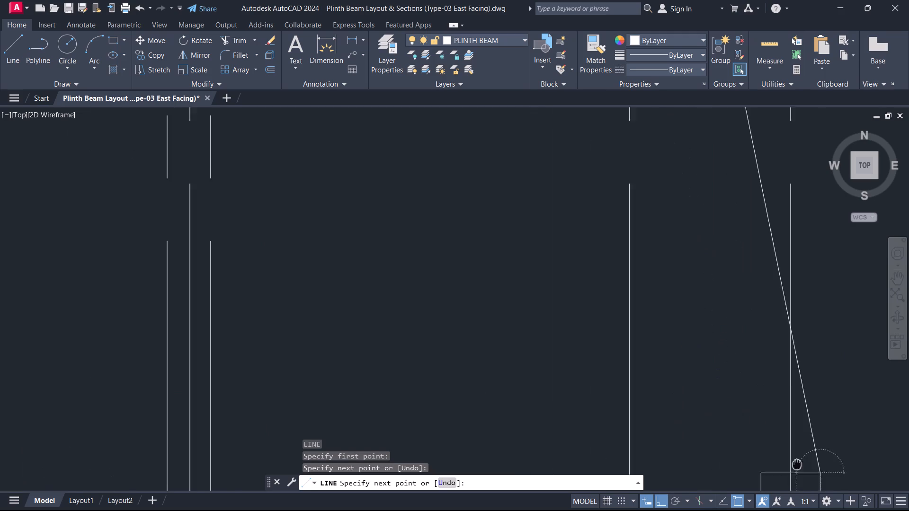
pyautogui.moveTo(802, 469); pyautogui.dragTo(813, 485, button='middle')
pyautogui.press('Escape')
# Draw the inner slanted beam edge from the inner beam corner at grid line D to the square's upper-left corner.
pyautogui.scroll(-3, 745, 259)
pyautogui.moveTo(745, 259); pyautogui.dragTo(712, 358, button='middle')
pyautogui.press('space')
pyautogui.scroll(4, 655, 211)
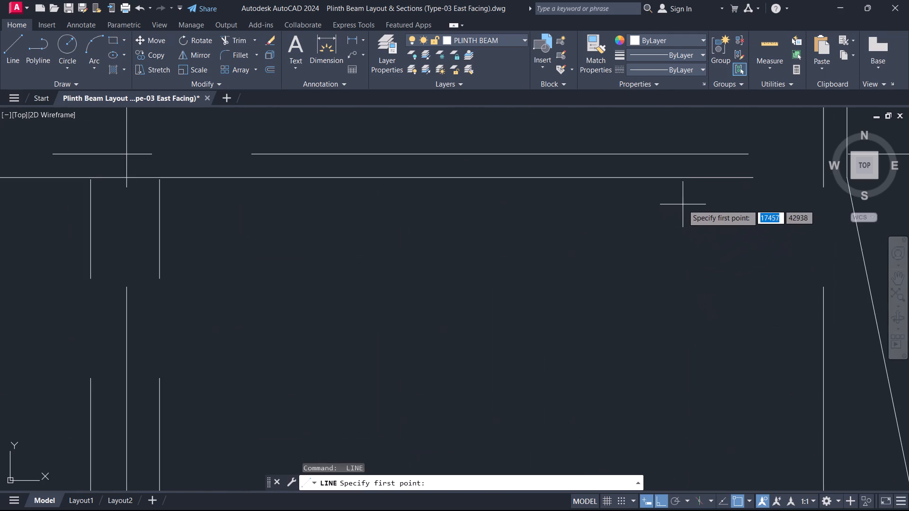
pyautogui.click(756, 179)
pyautogui.scroll(-4, 740, 302)
pyautogui.moveTo(769, 344); pyautogui.dragTo(766, 169, button='middle')
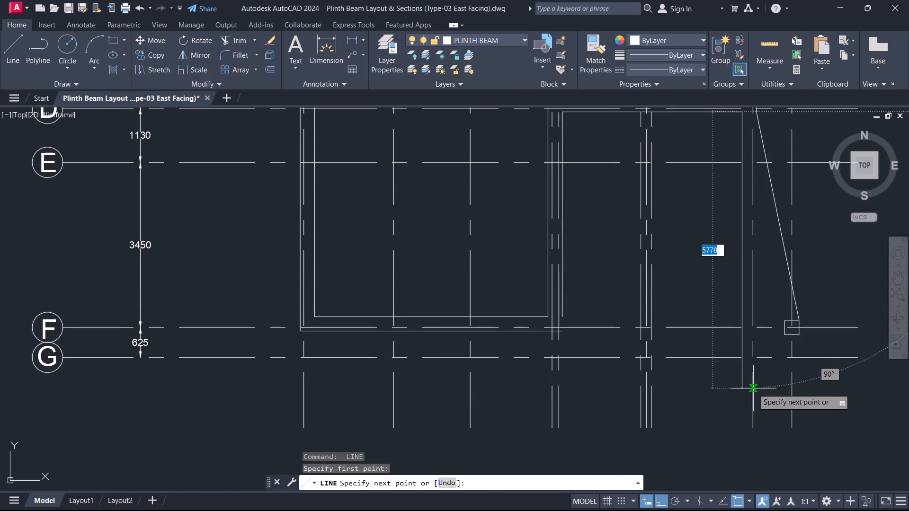
pyautogui.scroll(5, 783, 337)
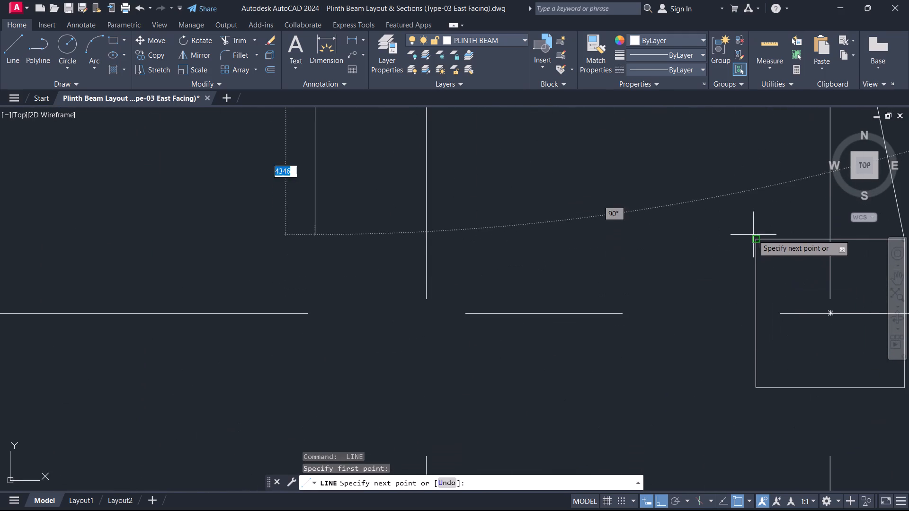
pyautogui.click(753, 234)
pyautogui.press('Escape')
# Draw the upper edge of the beam along grid line F from the square's upper-left corner to the existing vertical beam's end.
pyautogui.scroll(-5, 737, 260)
pyautogui.scroll(2, 721, 268)
pyautogui.press('space')
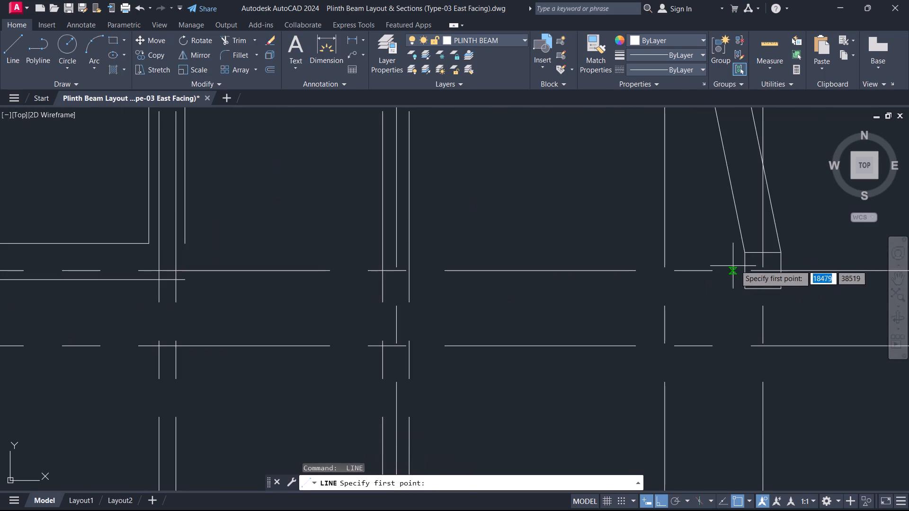
pyautogui.click(745, 250)
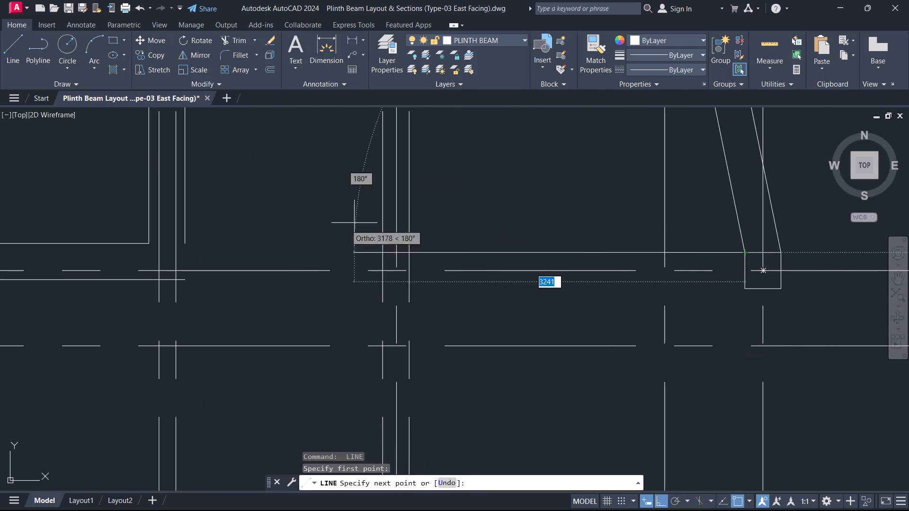
pyautogui.scroll(2, 147, 249)
pyautogui.scroll(1, 196, 240)
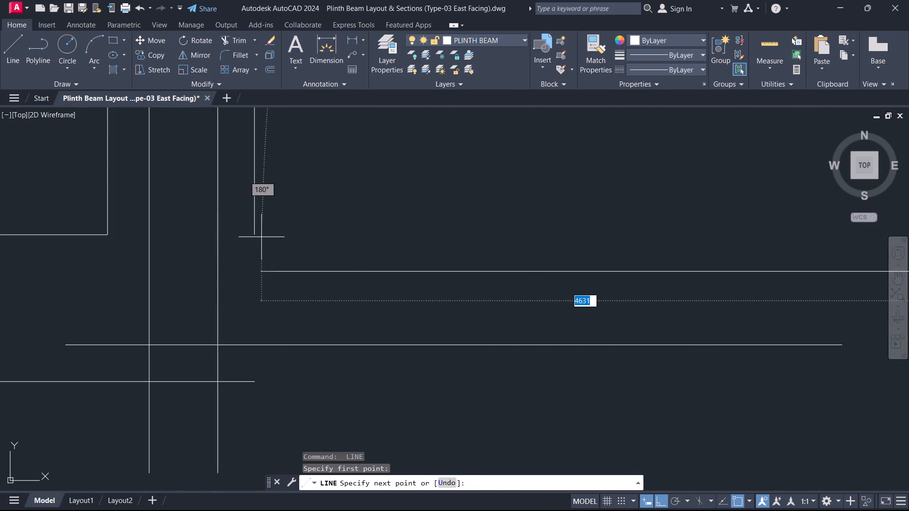
pyautogui.click(254, 235)
pyautogui.press('Escape')
# Draw the lower edge of the beam along grid line F from the existing beam's lower edge to the square's lower-left corner.
pyautogui.press('space')
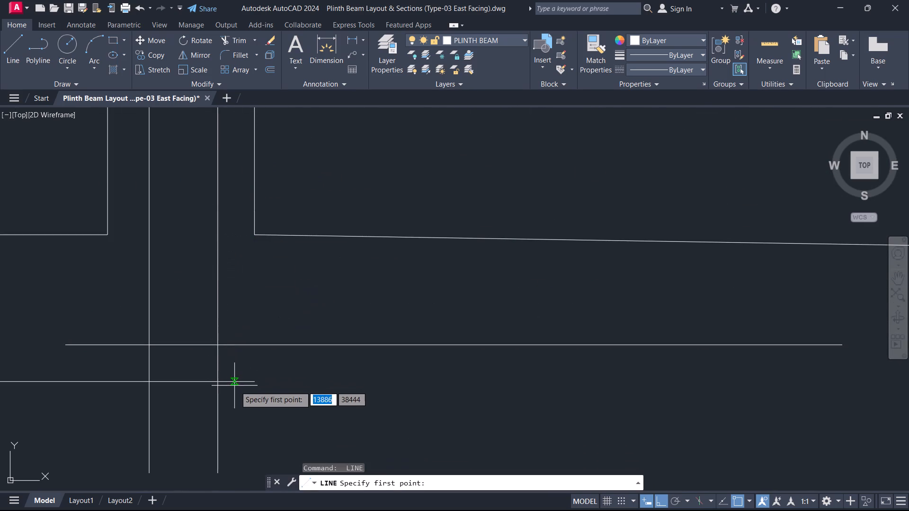
pyautogui.click(257, 384)
pyautogui.scroll(-4, 307, 366)
pyautogui.scroll(1, 602, 355)
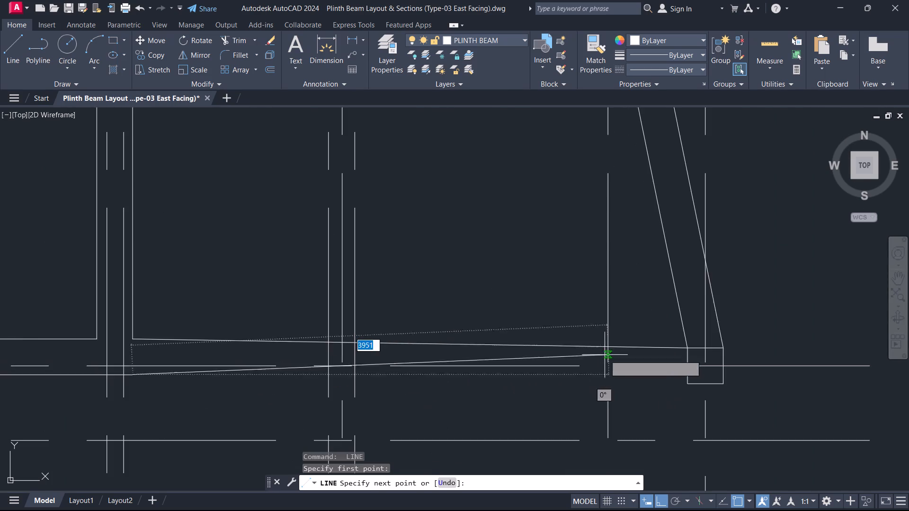
pyautogui.scroll(3, 606, 354)
pyautogui.scroll(1, 789, 412)
pyautogui.scroll(-1, 856, 399)
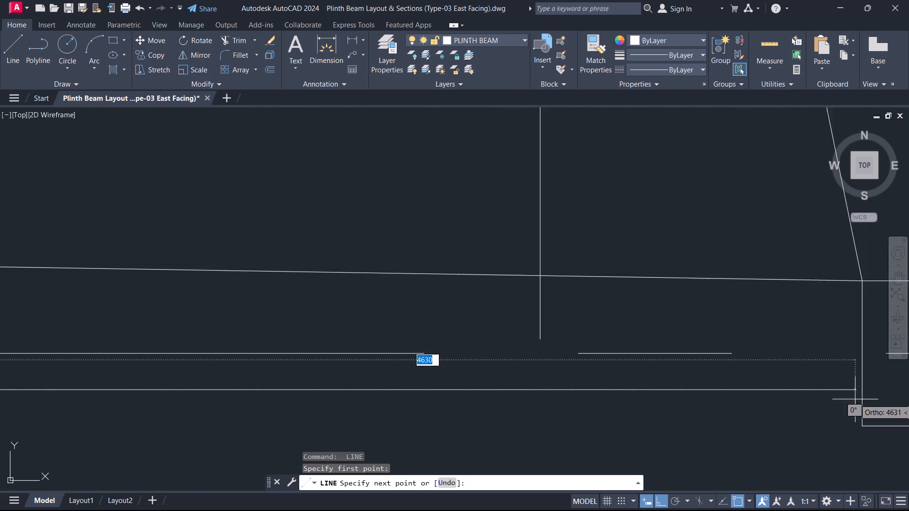
pyautogui.moveTo(850, 393); pyautogui.dragTo(217, 431, button='middle')
pyautogui.moveTo(372, 417); pyautogui.dragTo(565, 296, button='middle')
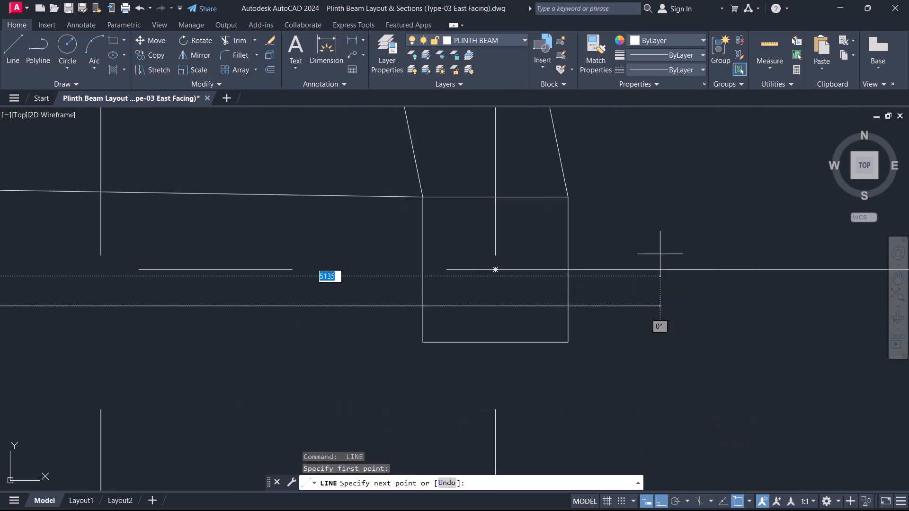
pyautogui.click(423, 342)
pyautogui.press('Escape')
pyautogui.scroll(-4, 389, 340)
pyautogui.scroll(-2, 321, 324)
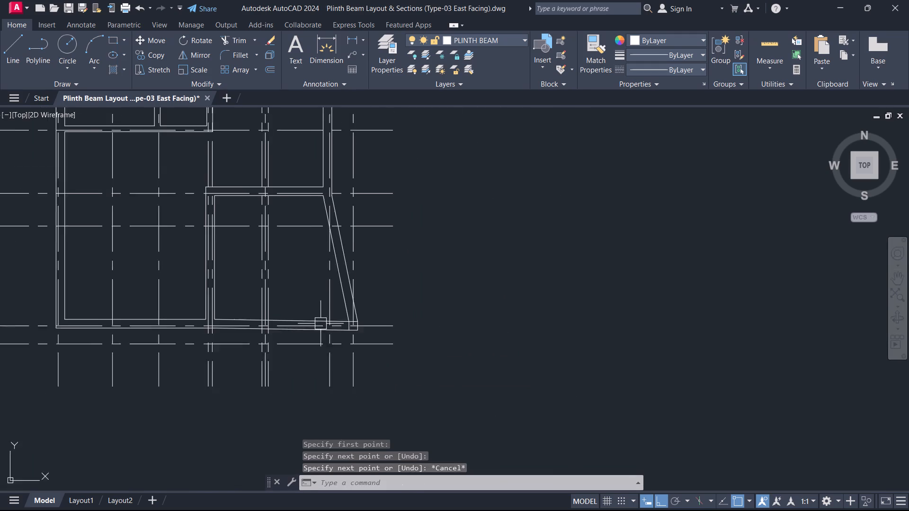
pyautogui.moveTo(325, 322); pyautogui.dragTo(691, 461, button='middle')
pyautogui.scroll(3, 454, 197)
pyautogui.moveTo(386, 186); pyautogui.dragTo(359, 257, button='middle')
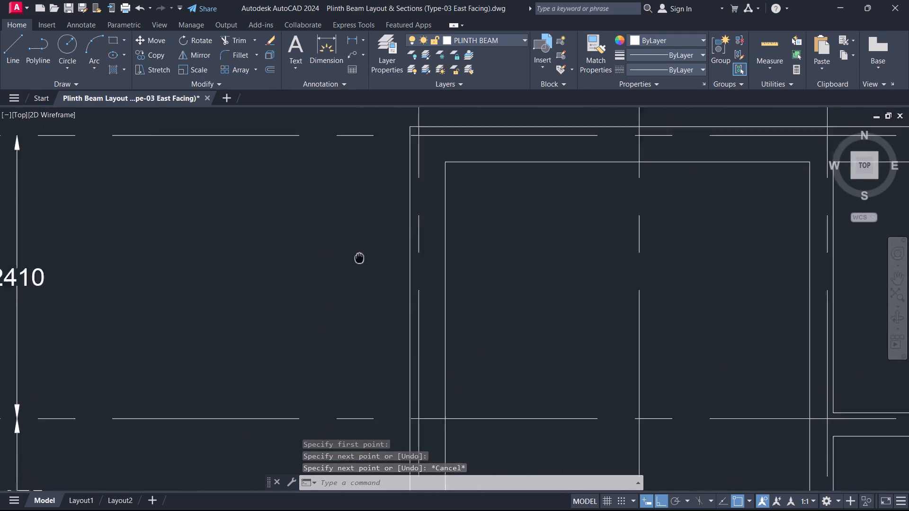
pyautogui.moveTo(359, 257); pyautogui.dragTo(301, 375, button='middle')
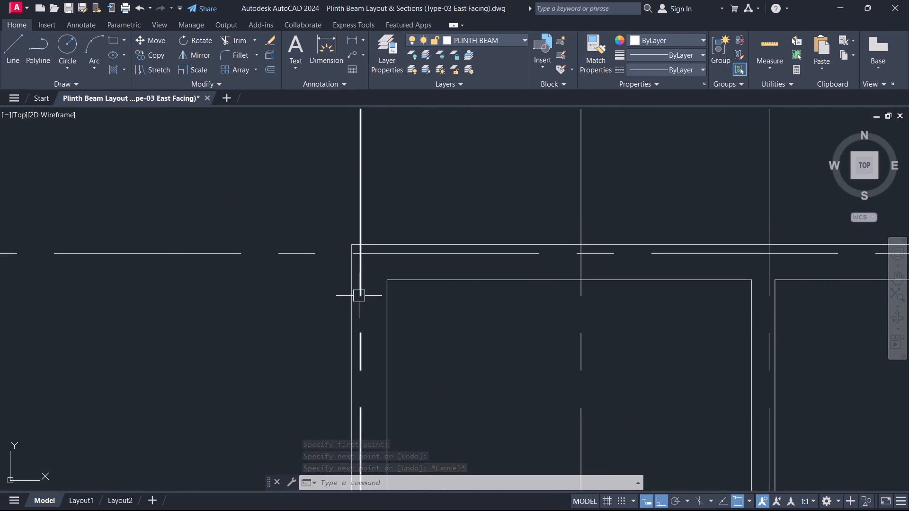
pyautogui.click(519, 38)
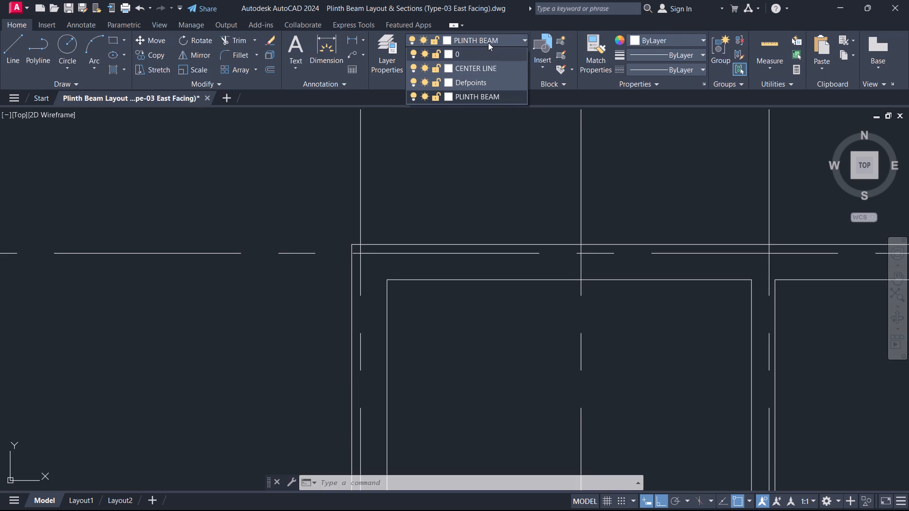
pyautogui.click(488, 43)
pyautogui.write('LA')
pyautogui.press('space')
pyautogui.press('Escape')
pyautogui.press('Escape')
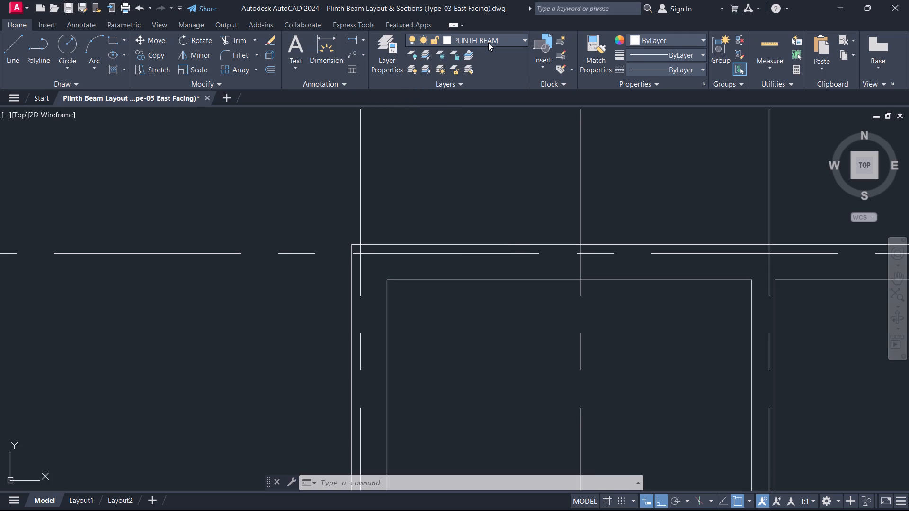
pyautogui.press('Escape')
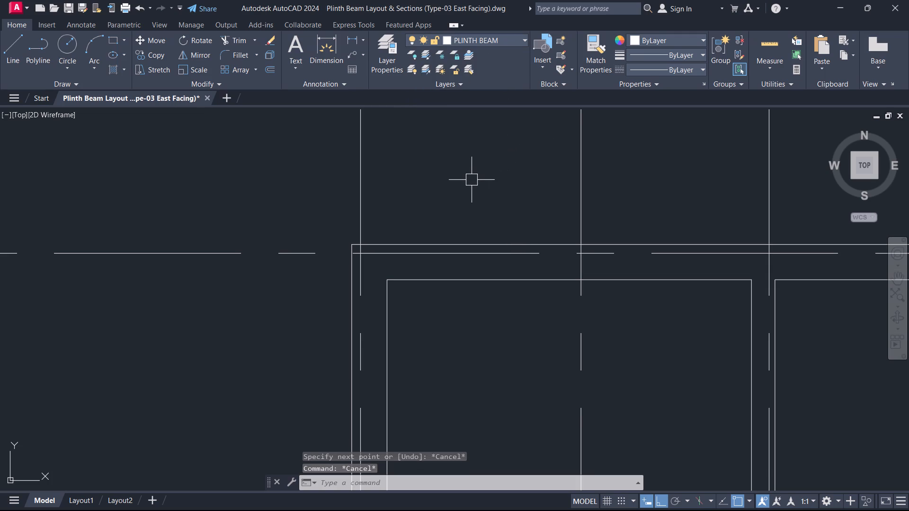
# Create a new layer named WALL.
pyautogui.write('LA')
pyautogui.press('space')
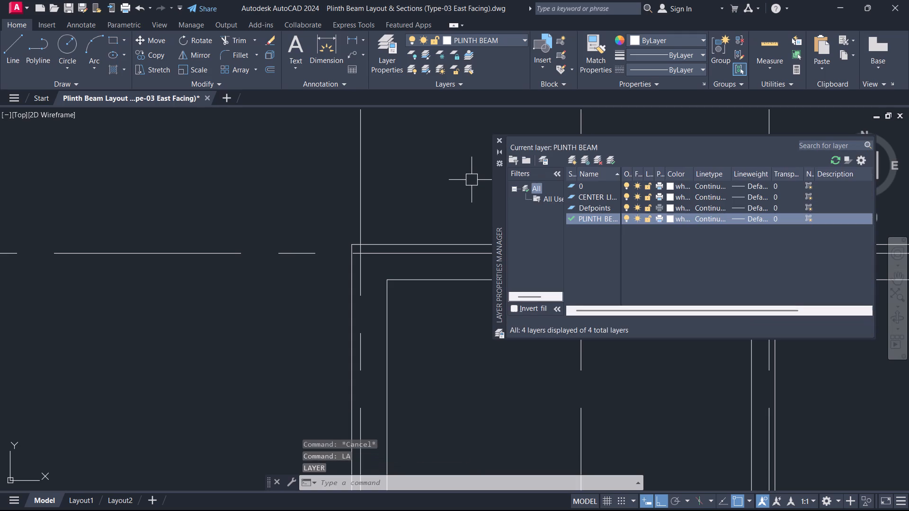
pyautogui.click(644, 247)
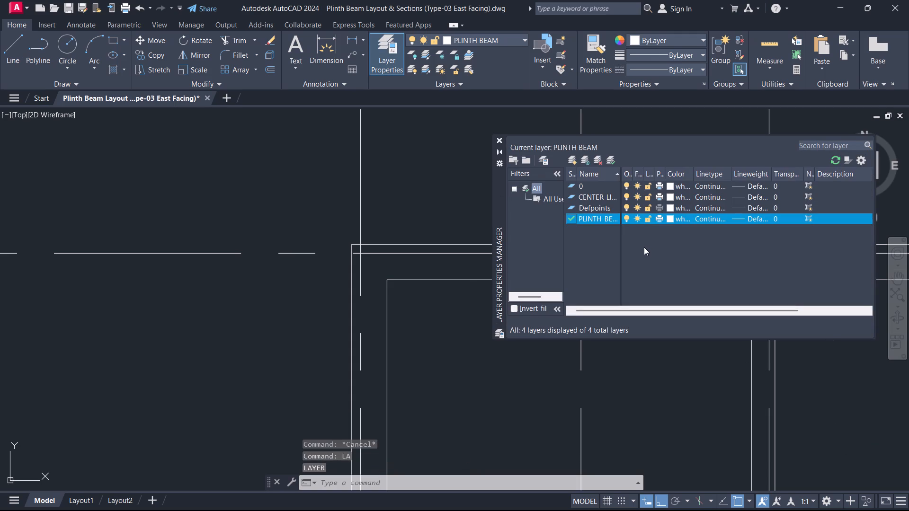
pyautogui.hotkey('alt', 'n')
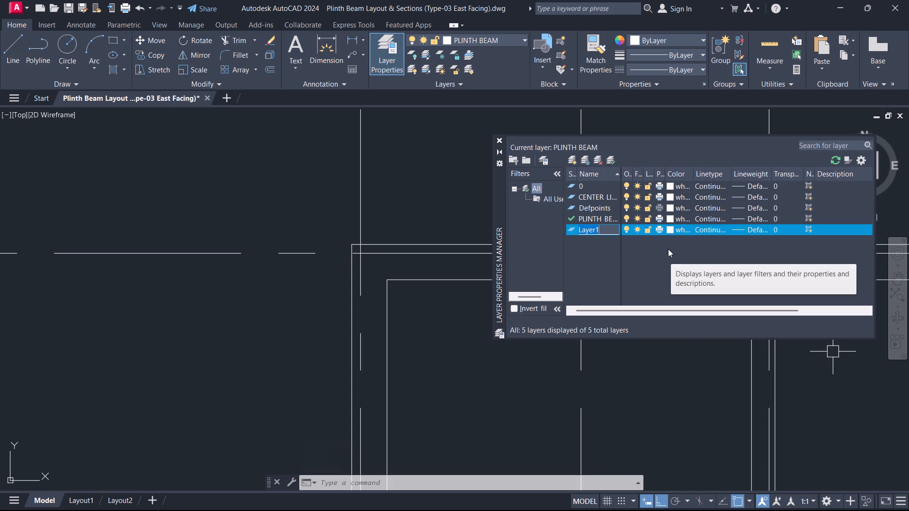
pyautogui.press('a')
pyautogui.press('BackSpace')
pyautogui.write('WALL')
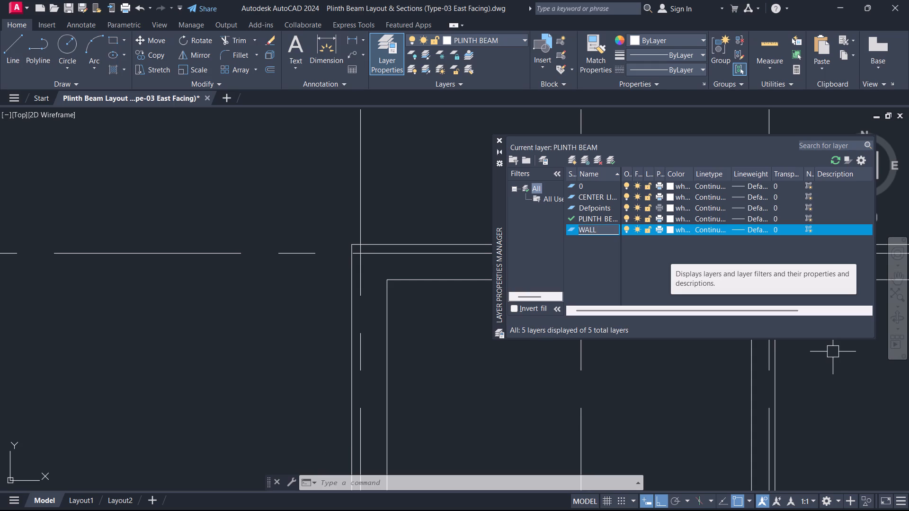
pyautogui.click(600, 262)
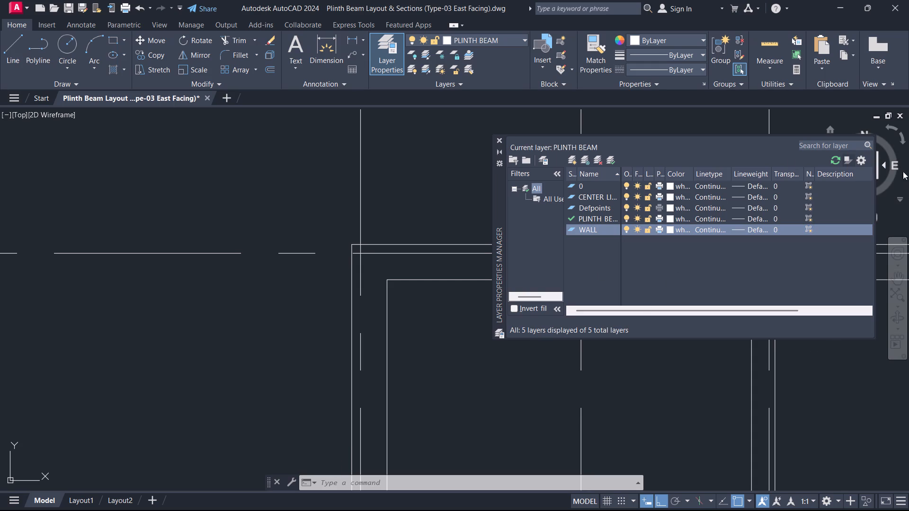
# Close the layer properties manager.
pyautogui.click(501, 140)
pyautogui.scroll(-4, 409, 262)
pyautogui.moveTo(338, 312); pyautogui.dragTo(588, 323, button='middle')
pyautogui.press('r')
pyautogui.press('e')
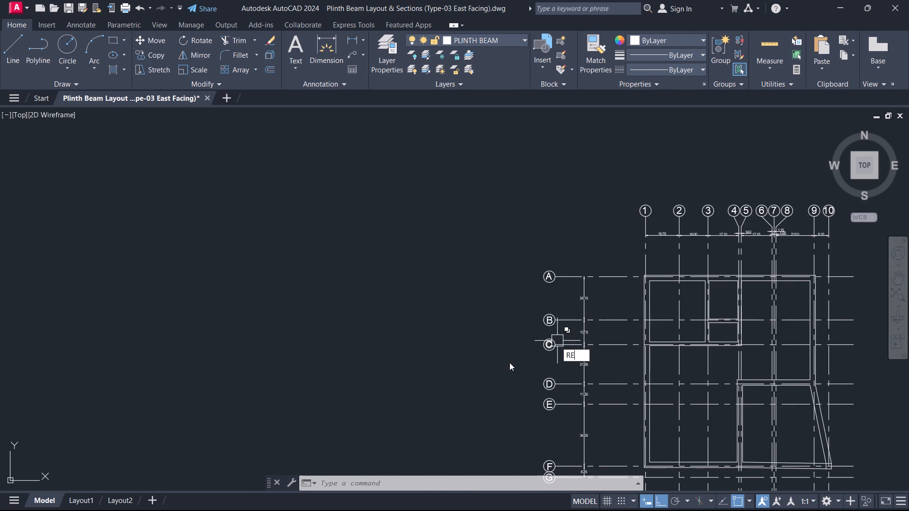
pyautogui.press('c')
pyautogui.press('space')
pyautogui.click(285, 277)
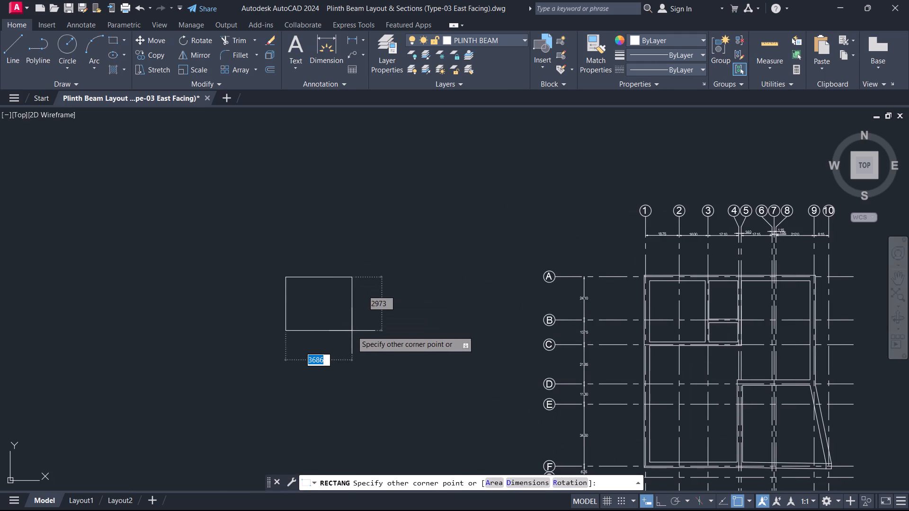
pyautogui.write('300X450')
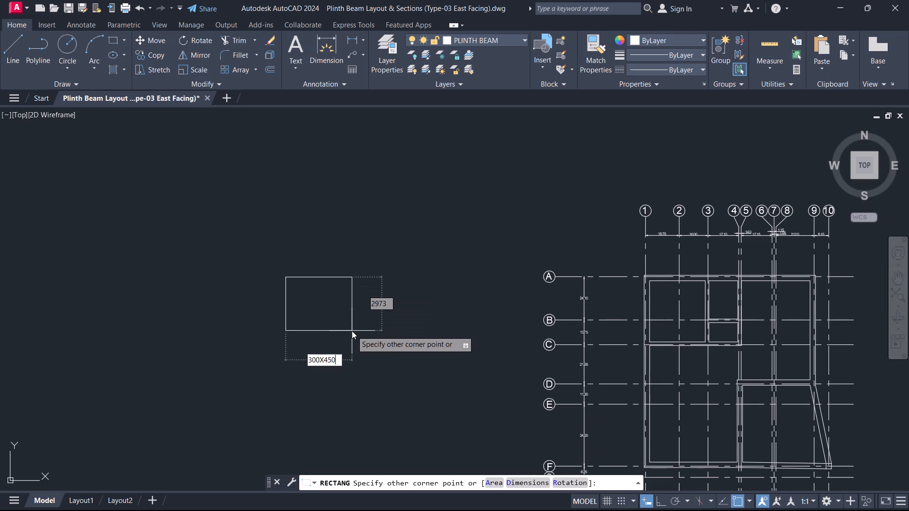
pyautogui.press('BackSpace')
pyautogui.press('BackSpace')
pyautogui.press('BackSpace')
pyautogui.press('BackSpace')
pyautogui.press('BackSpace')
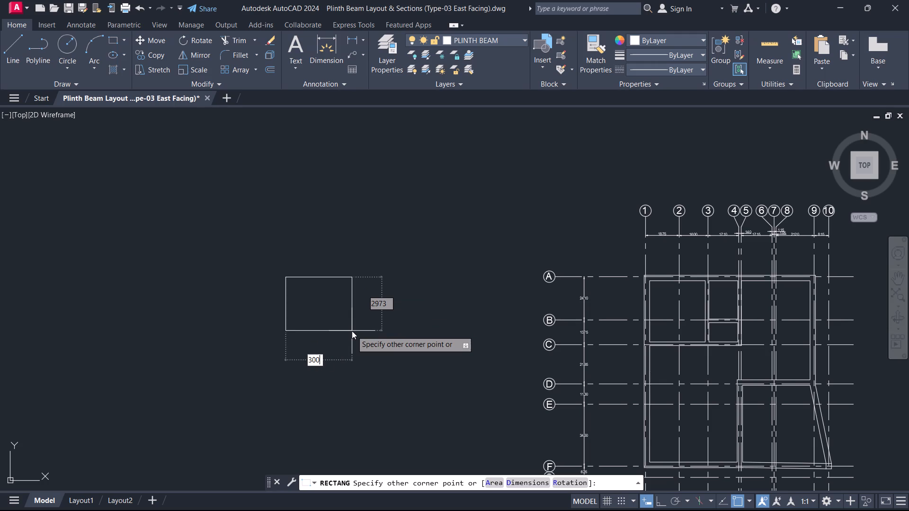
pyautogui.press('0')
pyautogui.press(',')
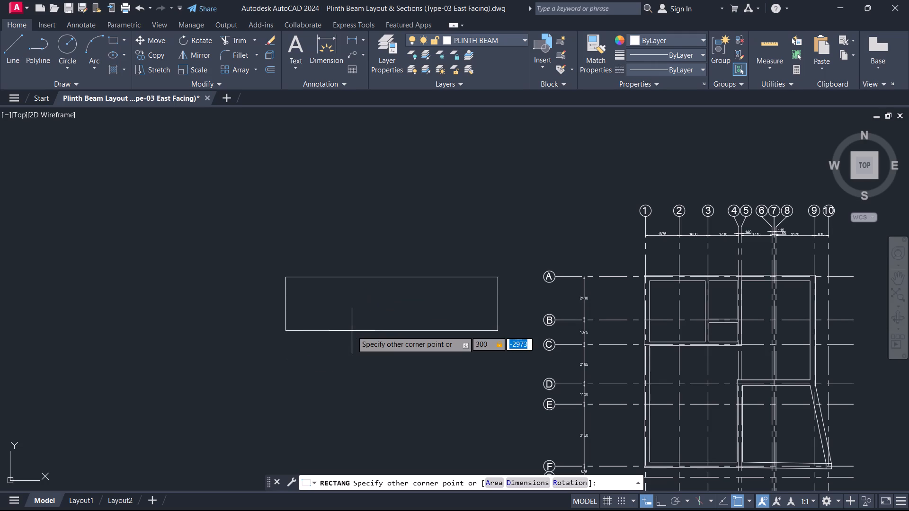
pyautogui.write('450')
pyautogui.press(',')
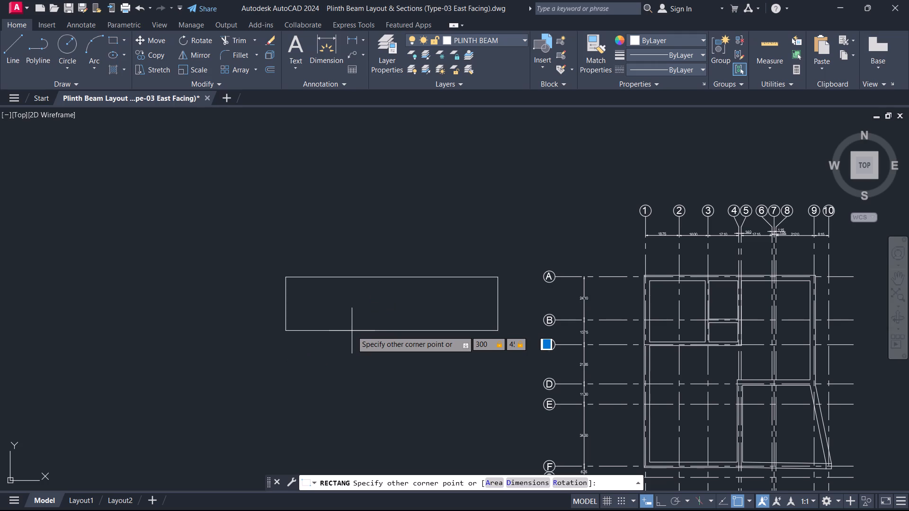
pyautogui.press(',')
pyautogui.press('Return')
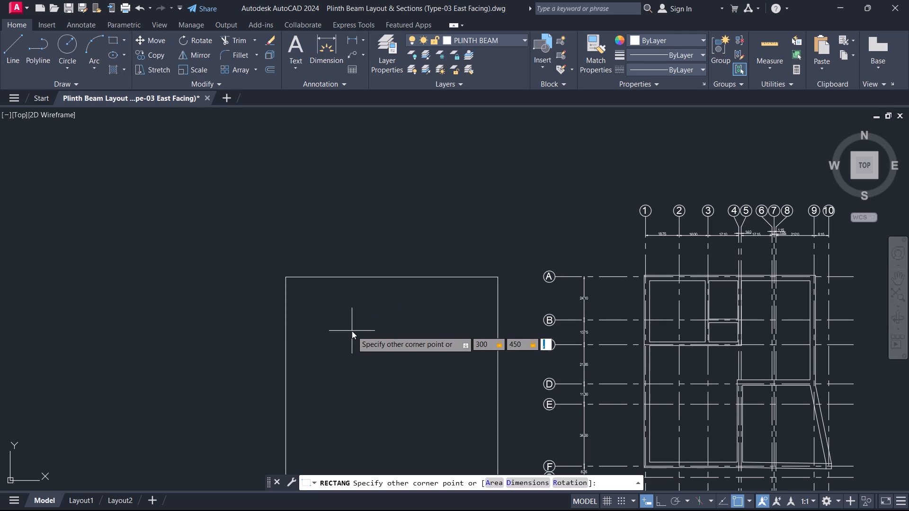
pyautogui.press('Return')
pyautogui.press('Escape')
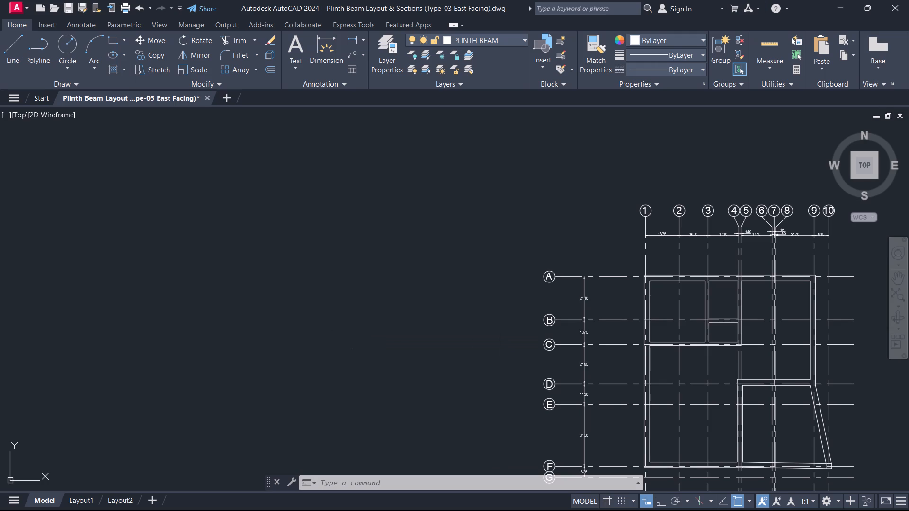
# Draw a 300 by 450 rectangle in the empty space to the left of the plinth beam layout, slightly above grid line A.
pyautogui.write('REC')
pyautogui.press('space')
pyautogui.click(287, 244)
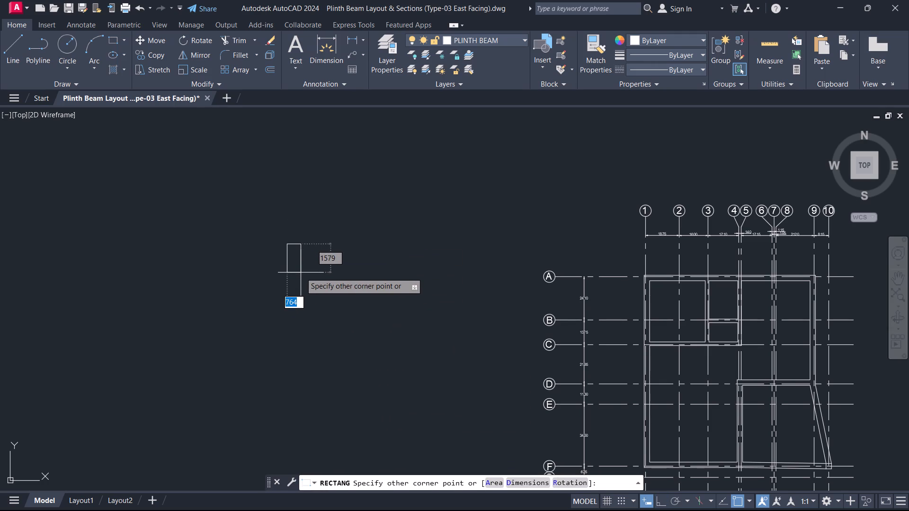
pyautogui.write('620')
pyautogui.press('BackSpace')
pyautogui.press('BackSpace')
pyautogui.press('BackSpace')
pyautogui.write('300')
pyautogui.press(',')
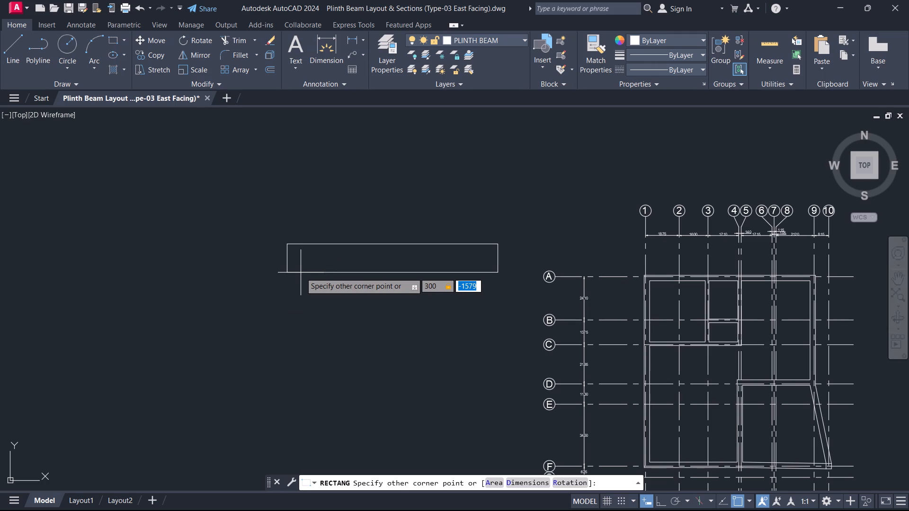
pyautogui.write('450')
pyautogui.press('Return')
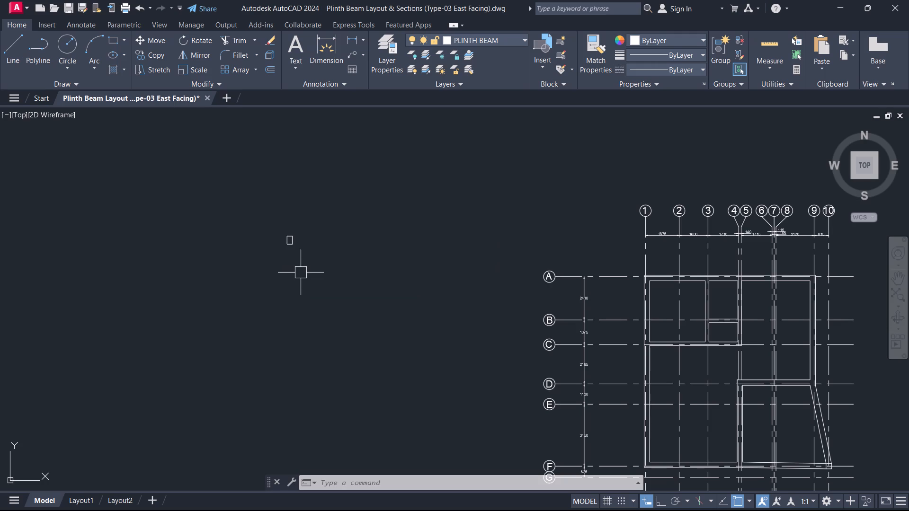
pyautogui.scroll(3, 260, 280)
pyautogui.scroll(-2, 285, 195)
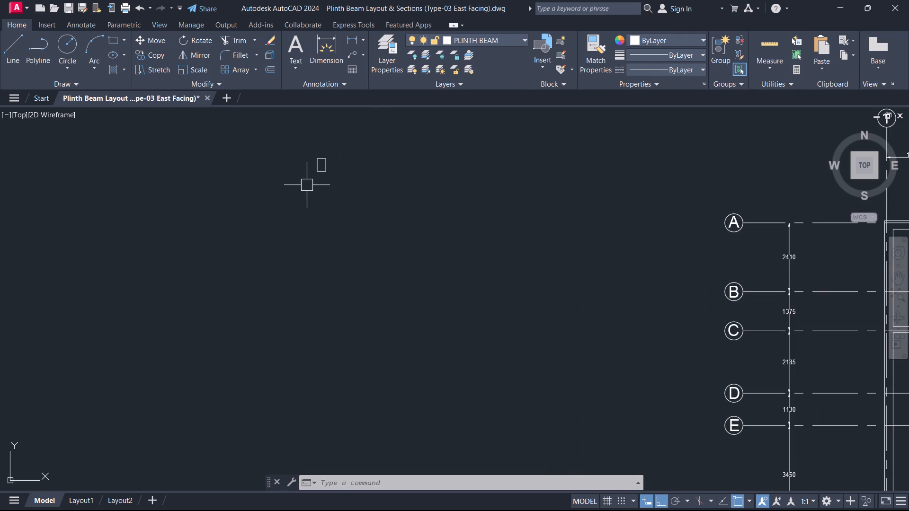
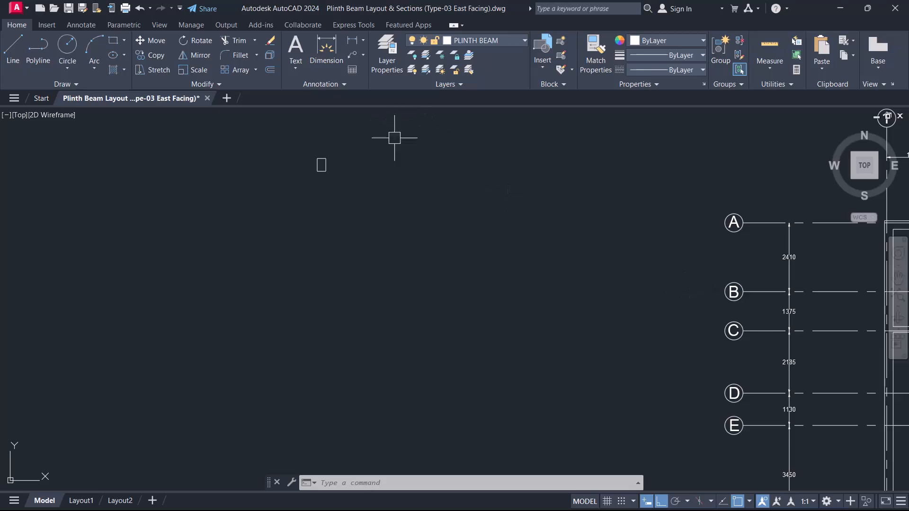
# Move the small standalone rectangle horizontally towards the plinth beam plan, placing it just outside grid bubble A and above its row.
pyautogui.scroll(-3, 490, 150)
pyautogui.moveTo(490, 150); pyautogui.dragTo(155, 230, button='middle')
pyautogui.scroll(2, 490, 150)
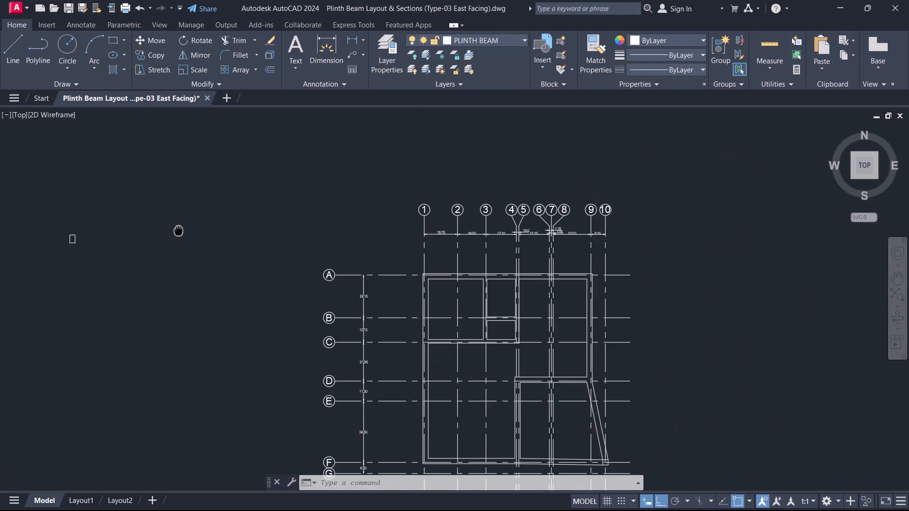
pyautogui.moveTo(155, 230); pyautogui.dragTo(167, 236, button='middle')
pyautogui.moveTo(108, 258); pyautogui.dragTo(51, 239)
pyautogui.click(17, 217)
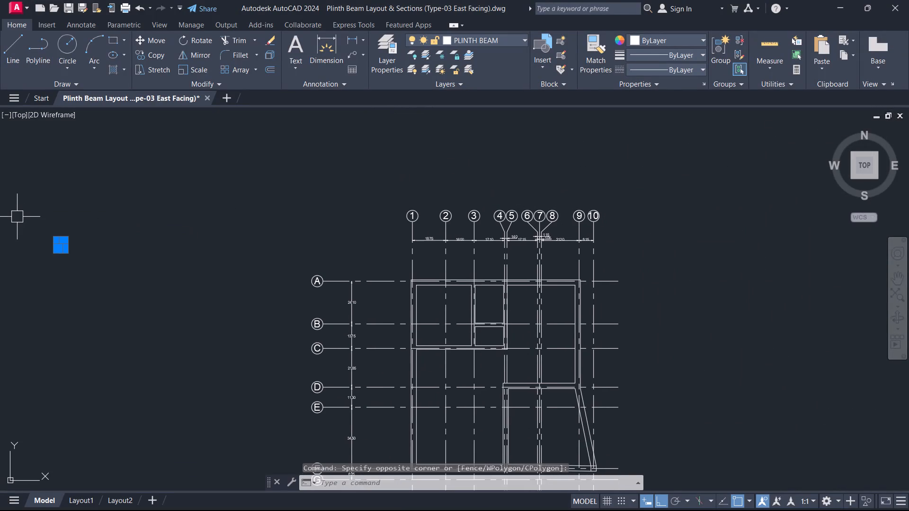
pyautogui.press('m')
pyautogui.press('space')
pyautogui.click(56, 246)
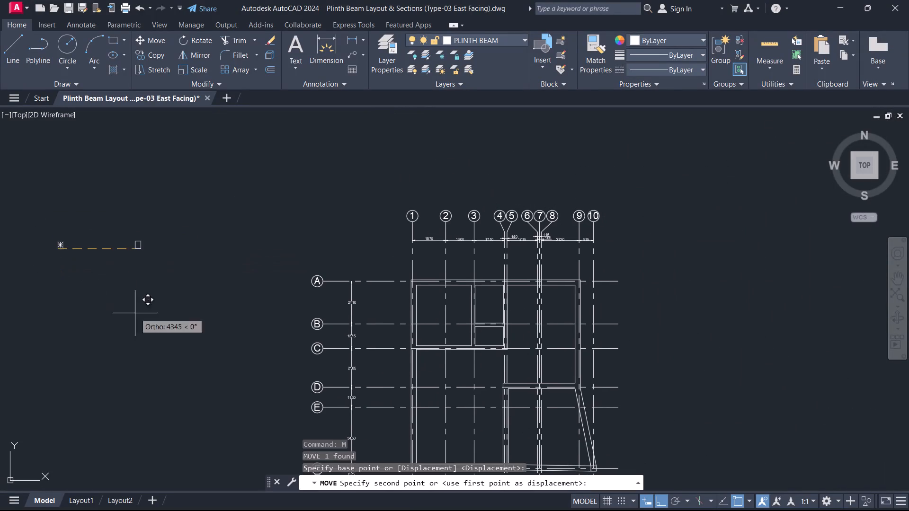
pyautogui.scroll(1, 200, 292)
pyautogui.moveTo(192, 300); pyautogui.dragTo(223, 403, button='middle')
pyautogui.click(318, 329)
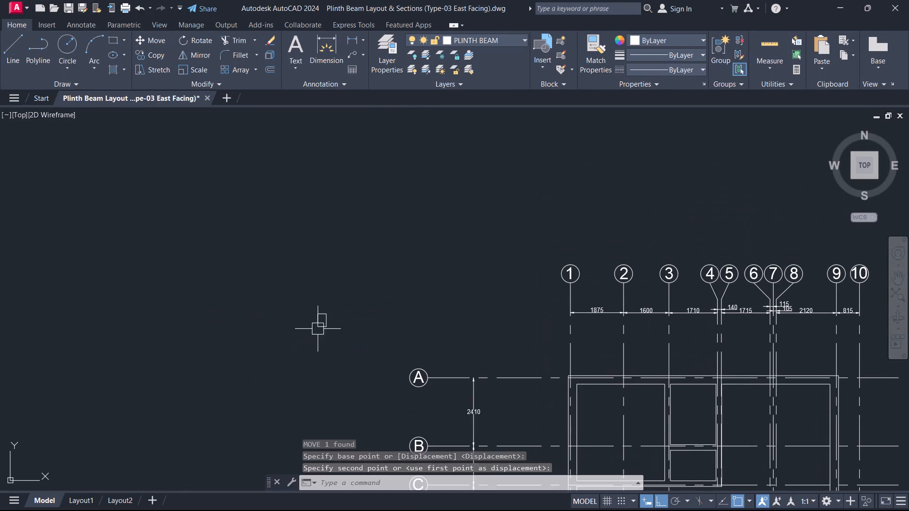
pyautogui.scroll(-2, 349, 357)
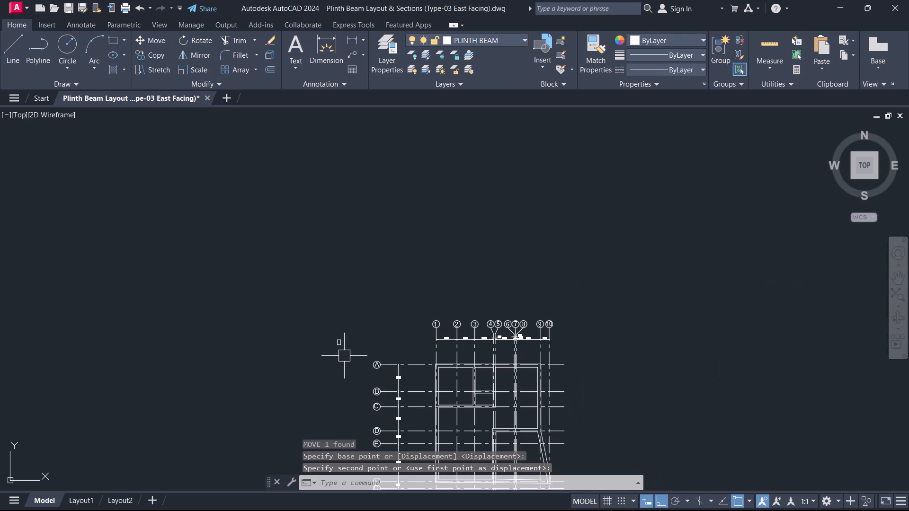
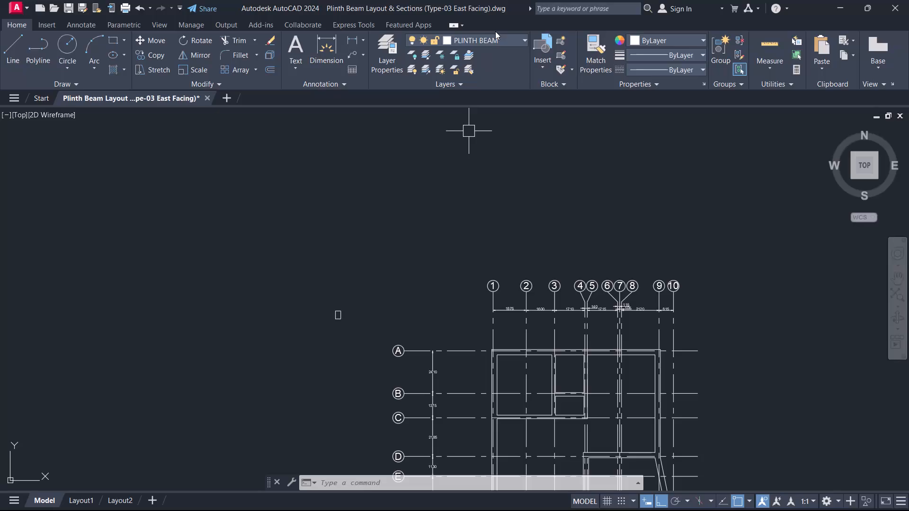
# Copy the small standalone rectangle by its upper-left corner onto the plinth beam's outer corner at grids A and 1.
pyautogui.scroll(2, 482, 151)
pyautogui.moveTo(411, 263); pyautogui.dragTo(528, 58, button='middle')
pyautogui.scroll(-2, 535, 69)
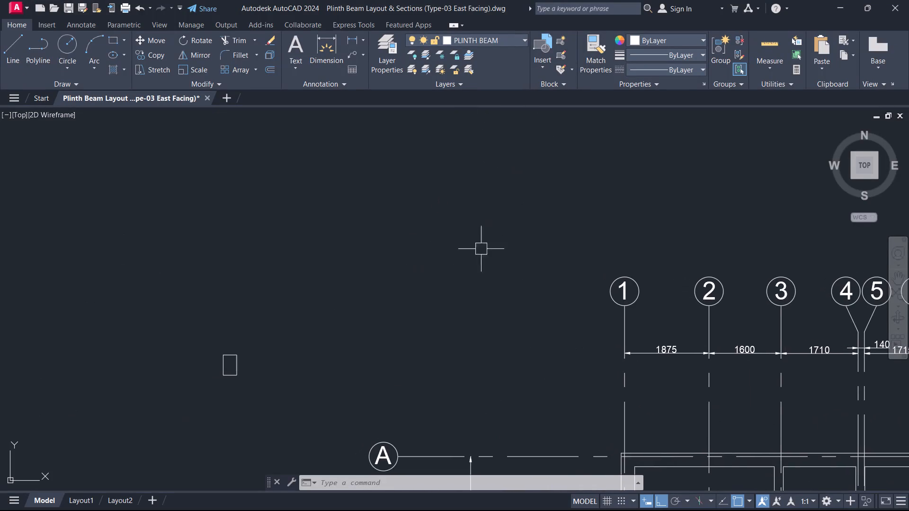
pyautogui.scroll(-2, 474, 287)
pyautogui.scroll(2, 409, 352)
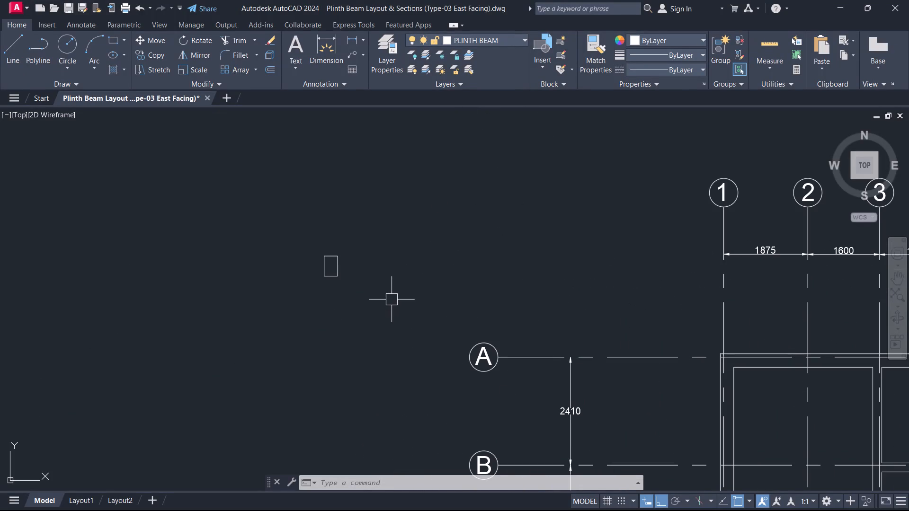
pyautogui.moveTo(391, 299); pyautogui.dragTo(522, 332, button='middle')
pyautogui.scroll(1, 481, 332)
pyautogui.click(472, 326)
pyautogui.click(409, 233)
pyautogui.press('c')
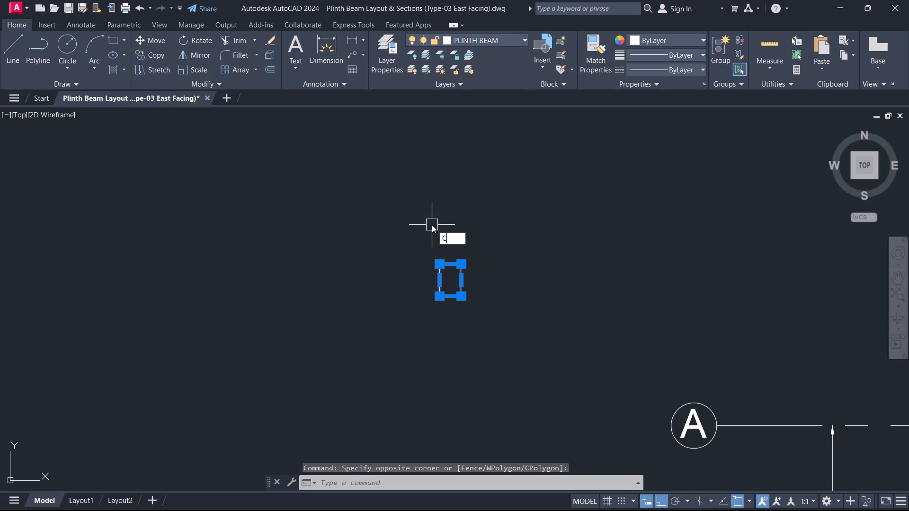
pyautogui.press('o')
pyautogui.press('space')
pyautogui.click(438, 264)
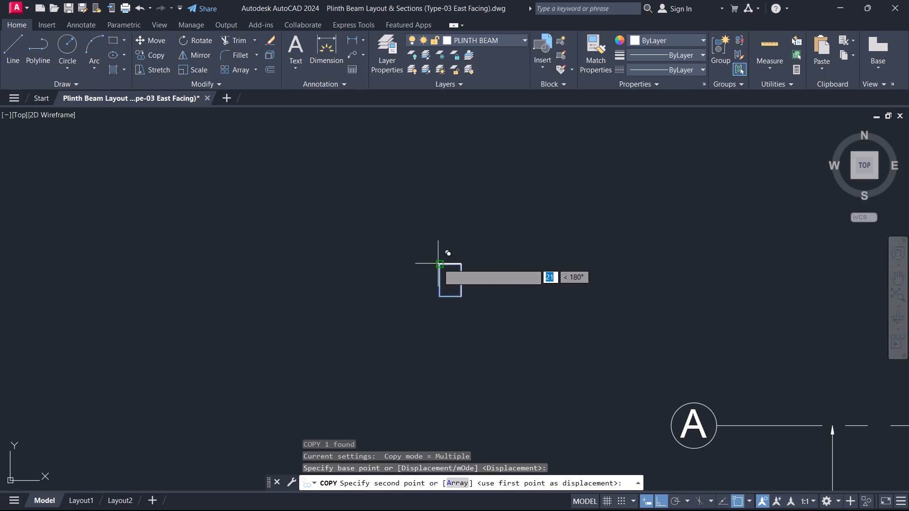
pyautogui.scroll(1, 760, 359)
pyautogui.scroll(-3, 758, 359)
pyautogui.moveTo(757, 358); pyautogui.dragTo(577, 226, button='middle')
pyautogui.scroll(4, 651, 272)
pyautogui.moveTo(745, 214); pyautogui.dragTo(567, 365, button='middle')
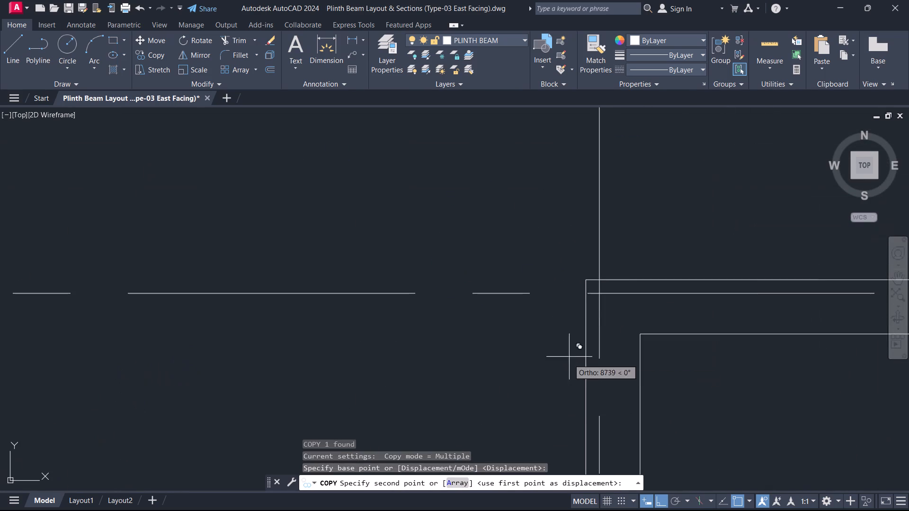
pyautogui.click(588, 284)
# Place another copy of the rectangle about 6883 straight below the original, outside the grid bubbles between rows C and D.
pyautogui.scroll(-3, 530, 383)
pyautogui.moveTo(513, 366); pyautogui.dragTo(585, 119, button='middle')
pyautogui.scroll(-1, 316, 311)
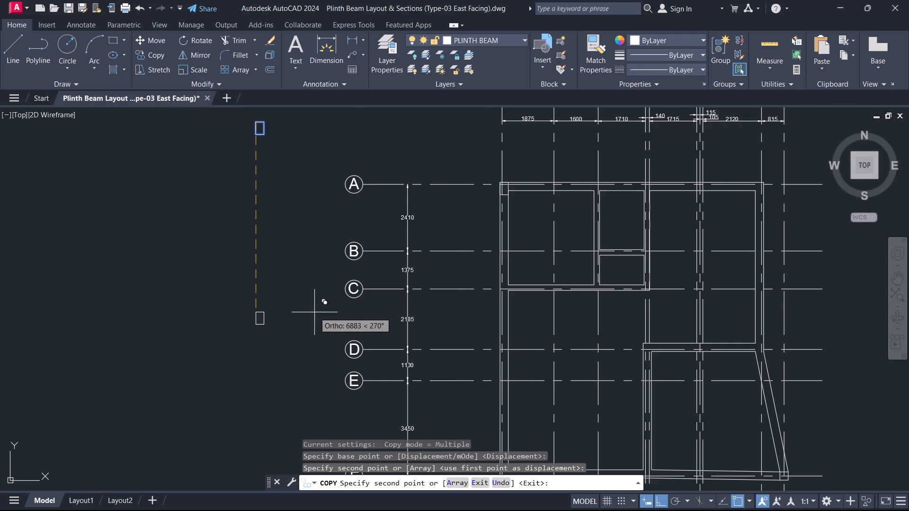
pyautogui.click(314, 312)
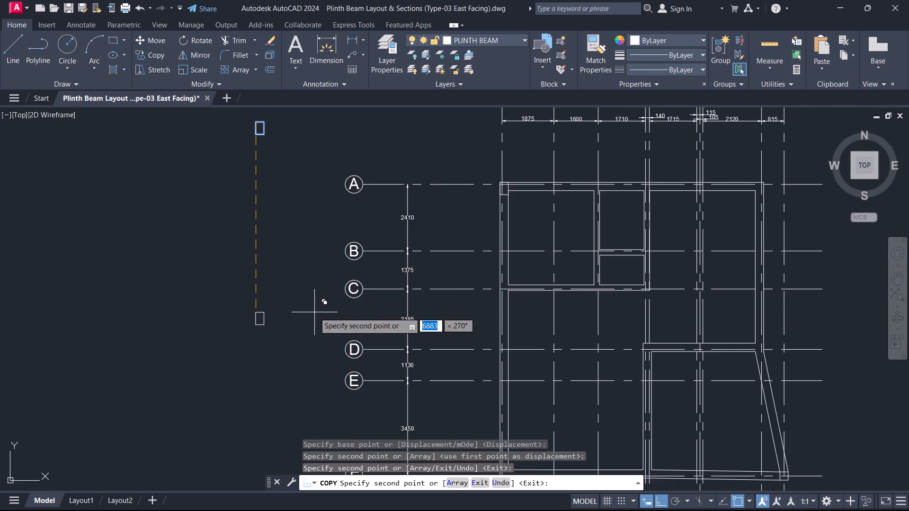
pyautogui.press('Escape')
# Copy the lower standalone rectangle by its right-edge midpoint onto the grid 1 beam's inner edge, where the row C beam meets it.
pyautogui.scroll(1, 284, 331)
pyautogui.moveTo(275, 335); pyautogui.dragTo(270, 333)
pyautogui.click(201, 279)
pyautogui.press('c')
pyautogui.write('O')
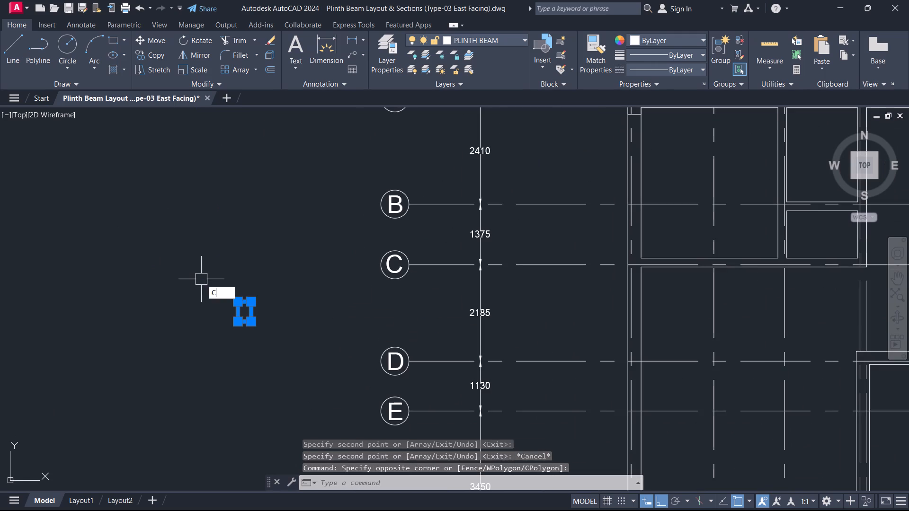
pyautogui.press('space')
pyautogui.scroll(3, 221, 282)
pyautogui.click(328, 370)
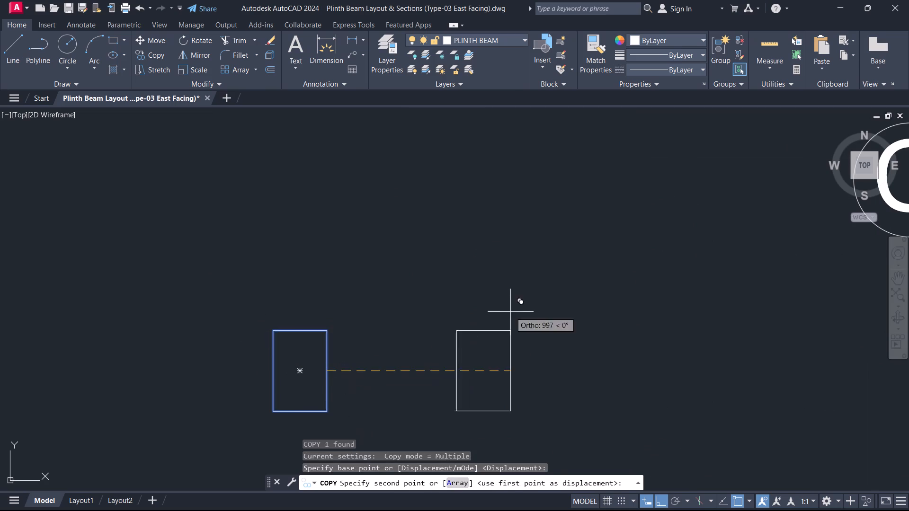
pyautogui.scroll(-6, 522, 298)
pyautogui.scroll(4, 651, 301)
pyautogui.scroll(1, 676, 215)
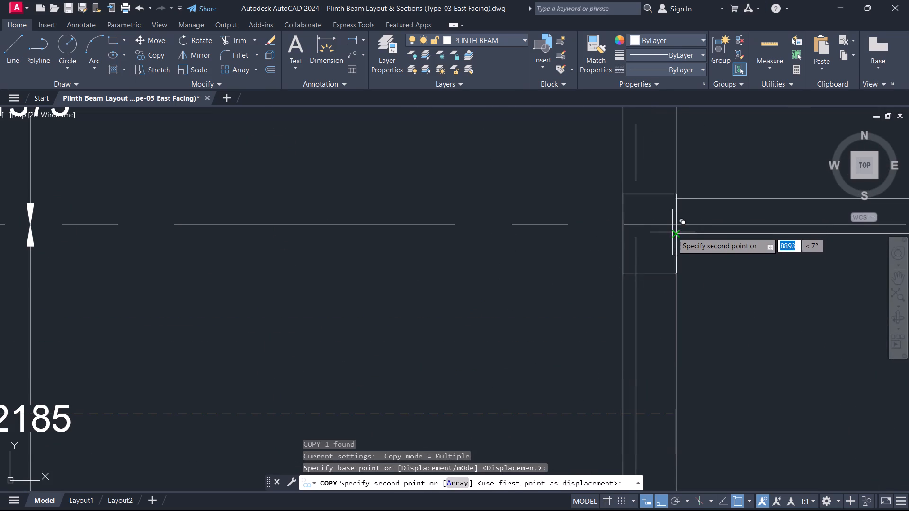
pyautogui.click(678, 201)
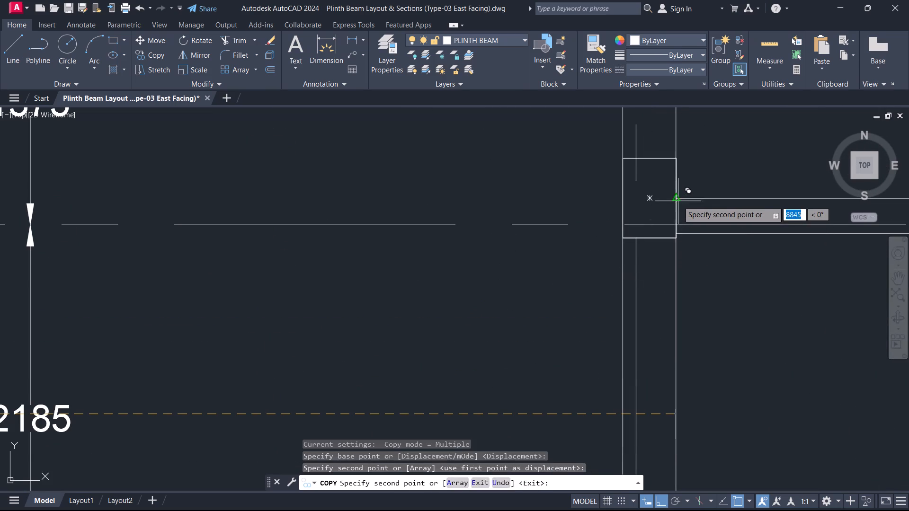
pyautogui.press('Escape')
# Move the rectangle at grids C and 1 vertically so its right-edge midpoint sits on grid line C.
pyautogui.scroll(3, 678, 212)
pyautogui.moveTo(678, 212); pyautogui.dragTo(673, 212)
pyautogui.click(662, 209)
pyautogui.write('M')
pyautogui.press('space')
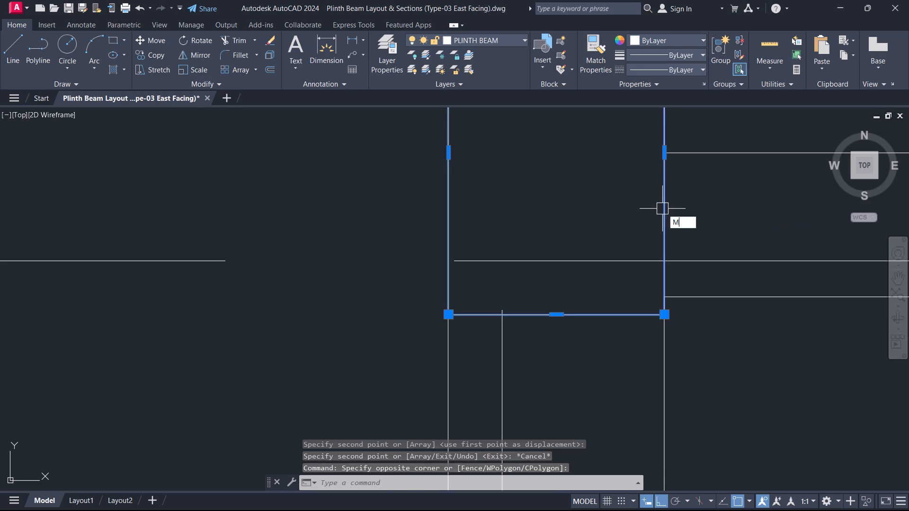
pyautogui.click(667, 155)
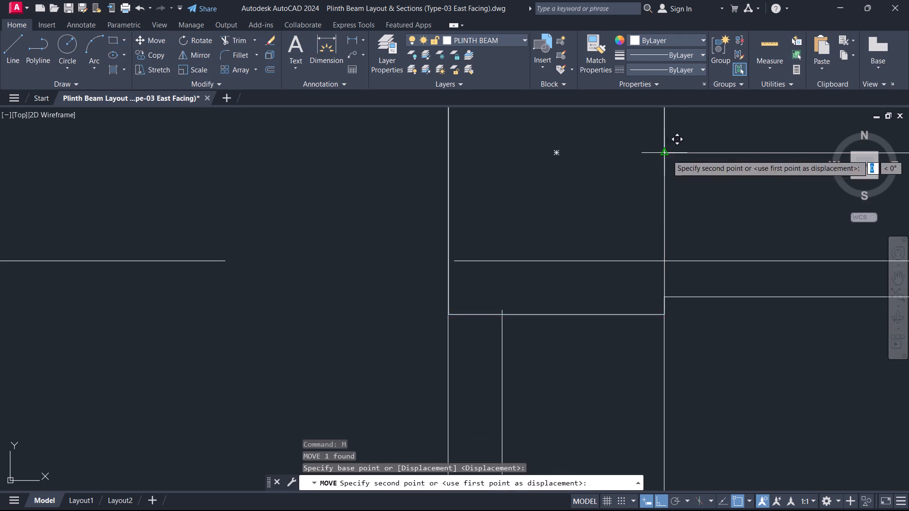
pyautogui.click(664, 260)
pyautogui.press('Escape')
# Copy the lower standalone rectangle by its lower-left corner onto the plinth beam's outer corner at grids F and 1.
pyautogui.scroll(-6, 660, 266)
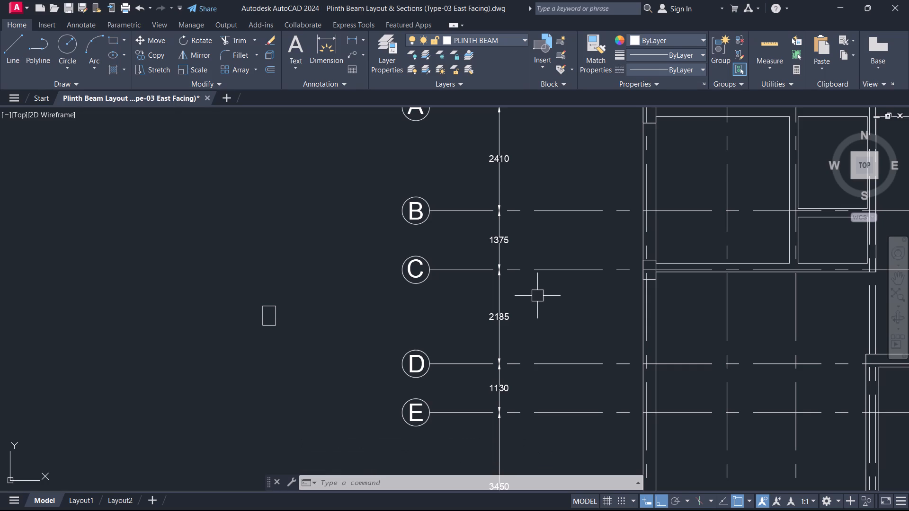
pyautogui.moveTo(323, 334); pyautogui.dragTo(306, 329)
pyautogui.click(259, 280)
pyautogui.write('CO')
pyautogui.press('space')
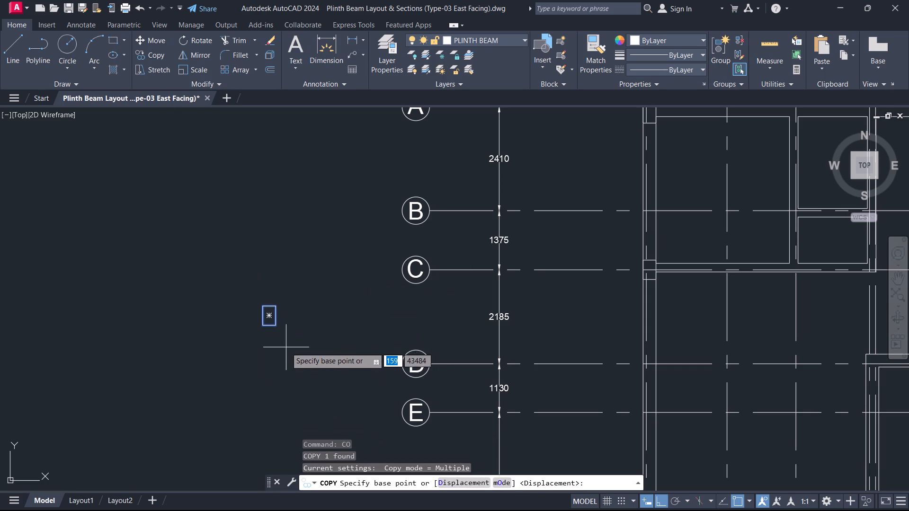
pyautogui.click(258, 326)
pyautogui.moveTo(572, 381); pyautogui.dragTo(553, 233, button='middle')
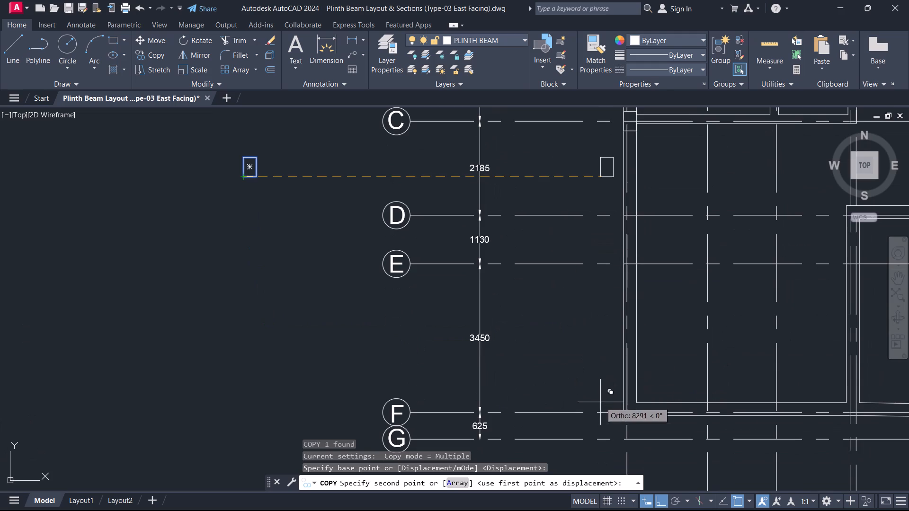
pyautogui.scroll(5, 632, 427)
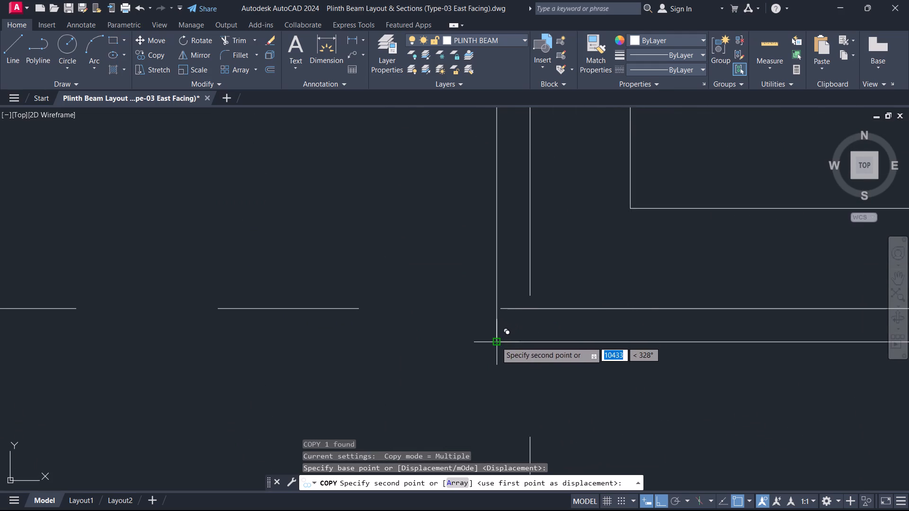
pyautogui.click(496, 342)
pyautogui.press('`')
pyautogui.press('Escape')
# Stretch the lower end of the vertical beam line beside grid 5 to the outer edge of the row F beam.
pyautogui.scroll(-5, 590, 289)
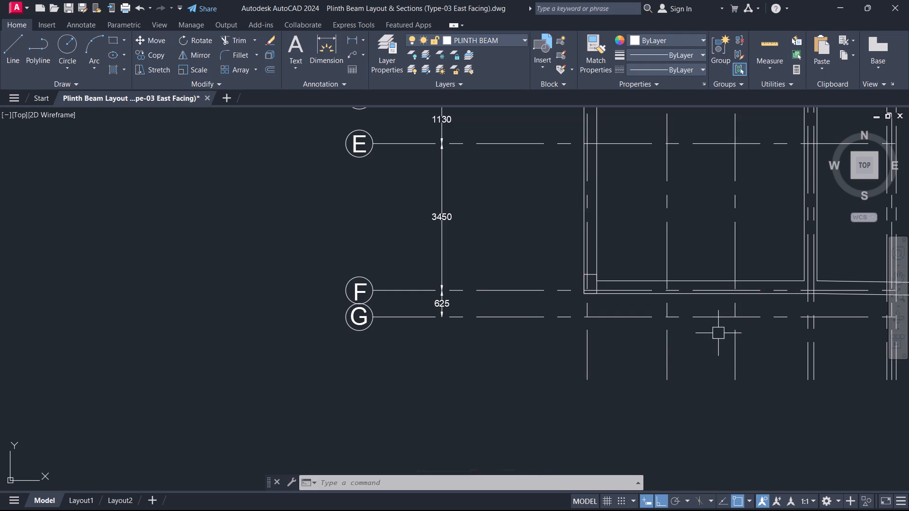
pyautogui.scroll(-1, 718, 334)
pyautogui.moveTo(855, 312); pyautogui.dragTo(831, 319, button='middle')
pyautogui.scroll(1, 849, 312)
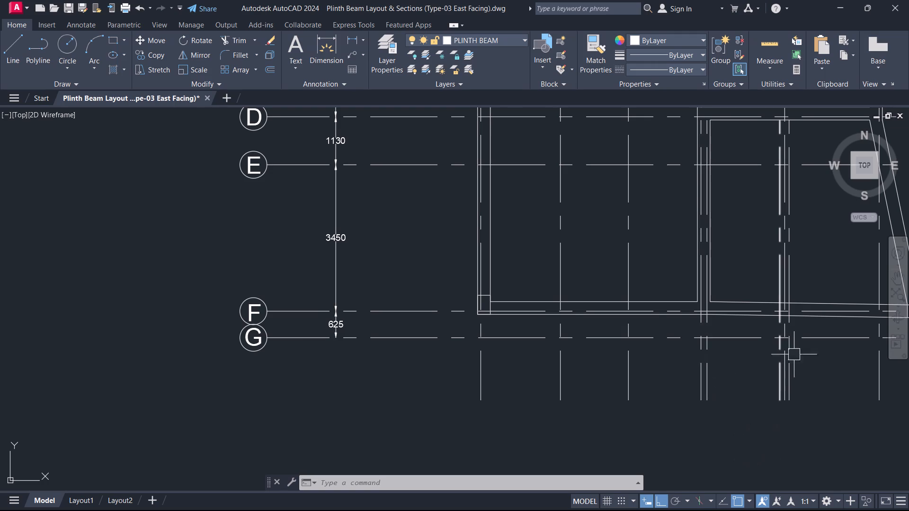
pyautogui.scroll(2, 798, 344)
pyautogui.moveTo(787, 315); pyautogui.dragTo(750, 339, button='middle')
pyautogui.scroll(-4, 754, 336)
pyautogui.scroll(2, 699, 335)
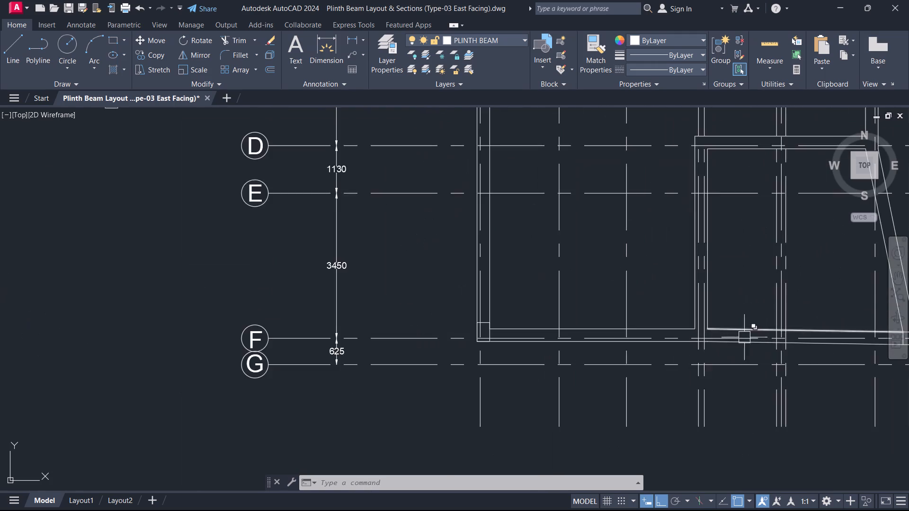
pyautogui.scroll(2, 746, 339)
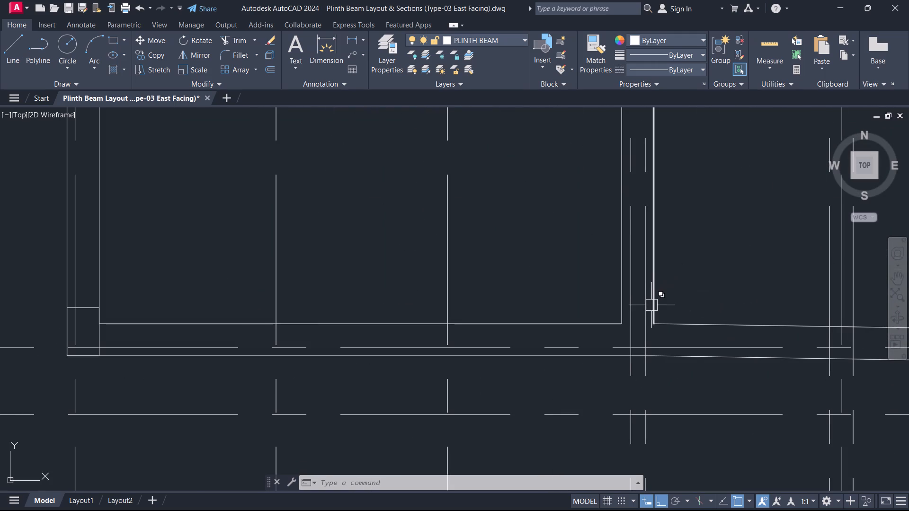
pyautogui.scroll(2, 651, 305)
pyautogui.click(662, 308)
pyautogui.click(645, 304)
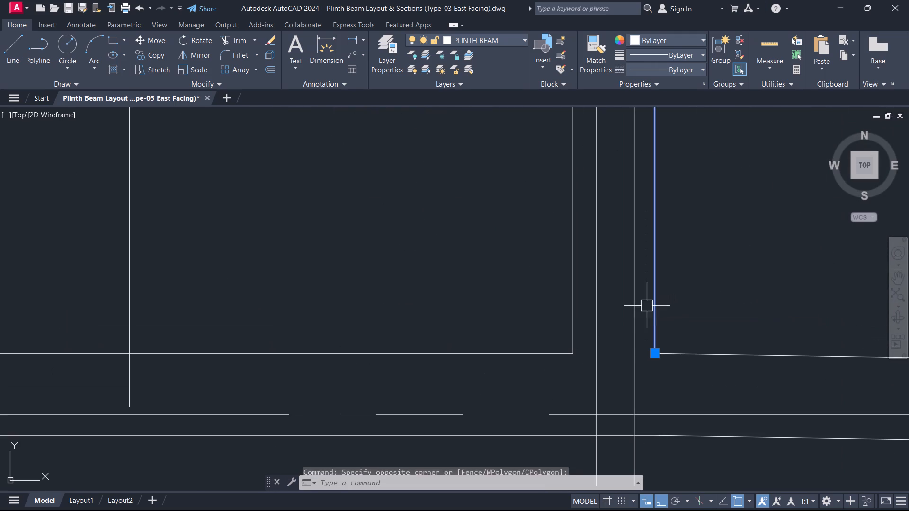
pyautogui.click(657, 352)
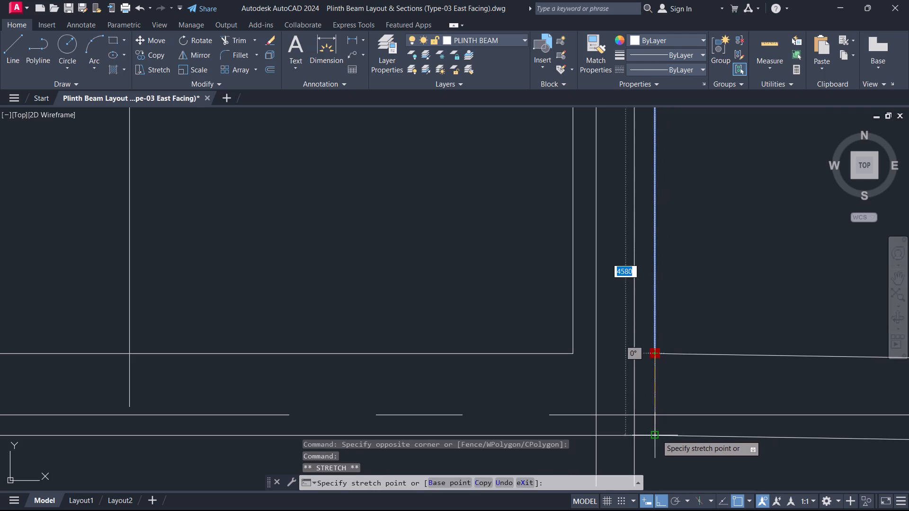
pyautogui.click(653, 435)
# Stretch the inner edge line of the row D beam to the outer corner where the slanted beam starts.
pyautogui.scroll(-1, 688, 352)
pyautogui.scroll(1, 688, 352)
pyautogui.scroll(-3, 688, 352)
pyautogui.moveTo(703, 340); pyautogui.dragTo(526, 423, button='middle')
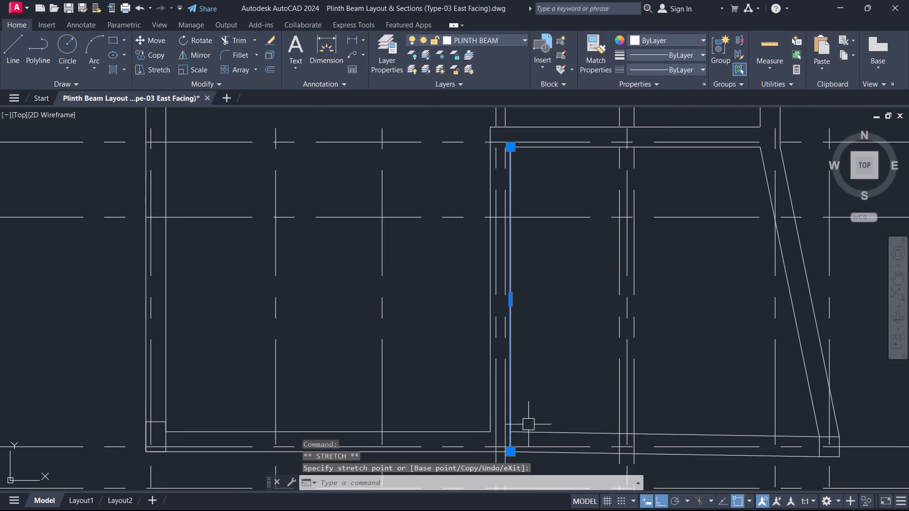
pyautogui.scroll(2, 722, 153)
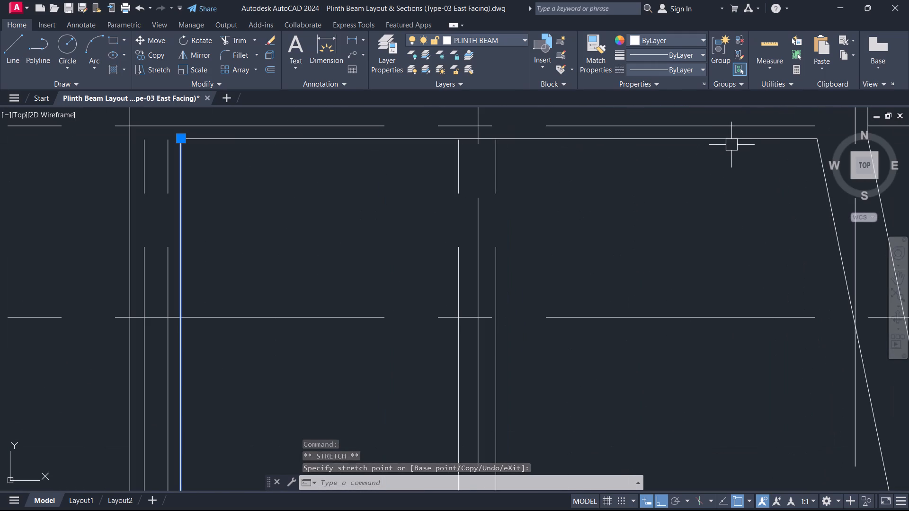
pyautogui.click(731, 141)
pyautogui.scroll(-1, 740, 179)
pyautogui.moveTo(740, 179); pyautogui.dragTo(652, 201, button='middle')
pyautogui.scroll(2, 707, 198)
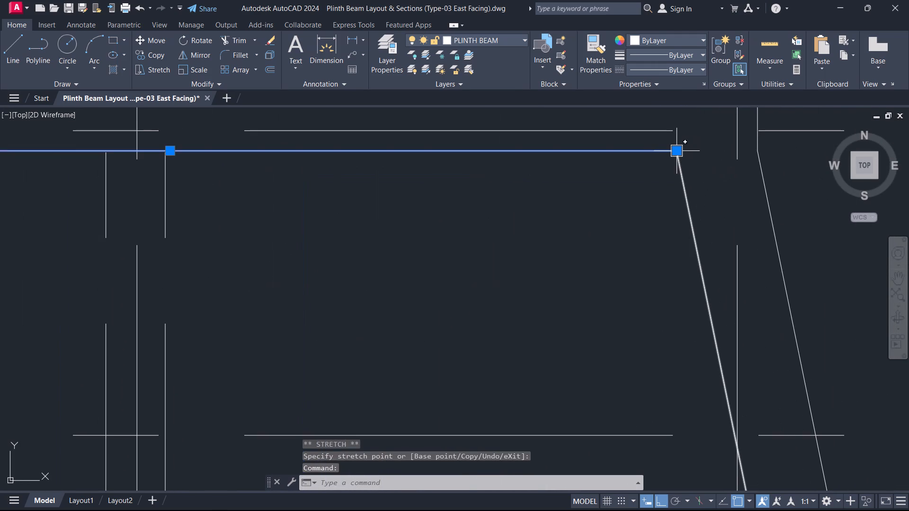
pyautogui.click(677, 149)
pyautogui.click(757, 149)
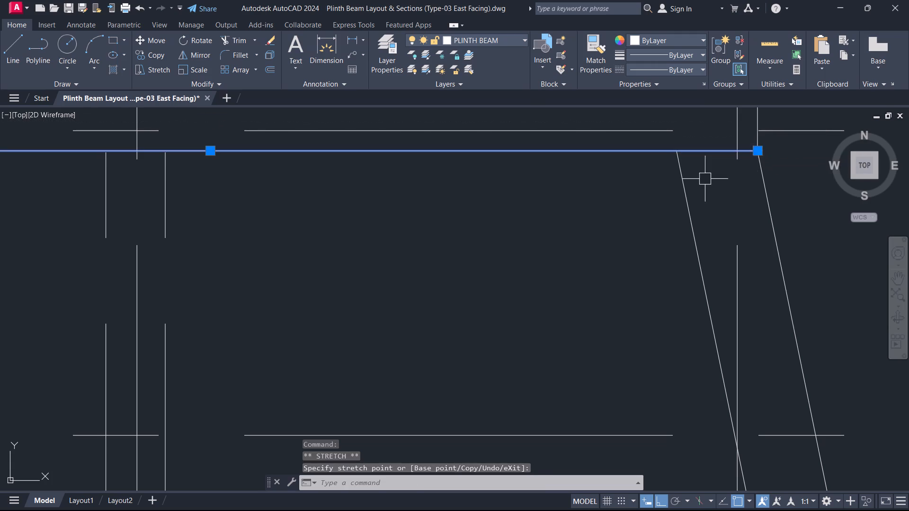
pyautogui.press('Escape')
# Copy the lower standalone rectangle straight down, outside the grid bubbles between rows E and F.
pyautogui.scroll(-4, 670, 191)
pyautogui.scroll(-1, 563, 269)
pyautogui.moveTo(479, 321); pyautogui.dragTo(747, 260, button='middle')
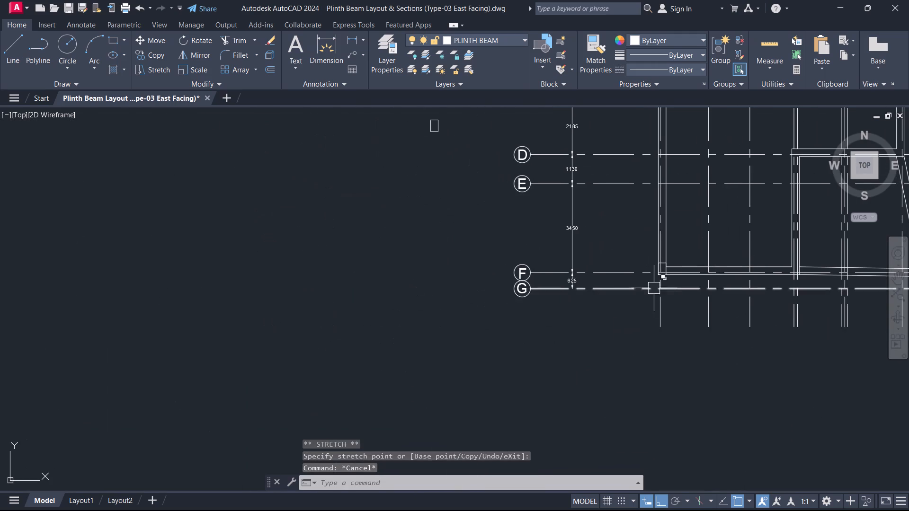
pyautogui.moveTo(450, 158); pyautogui.dragTo(433, 275, button='middle')
pyautogui.moveTo(436, 275); pyautogui.dragTo(432, 266)
pyautogui.click(404, 220)
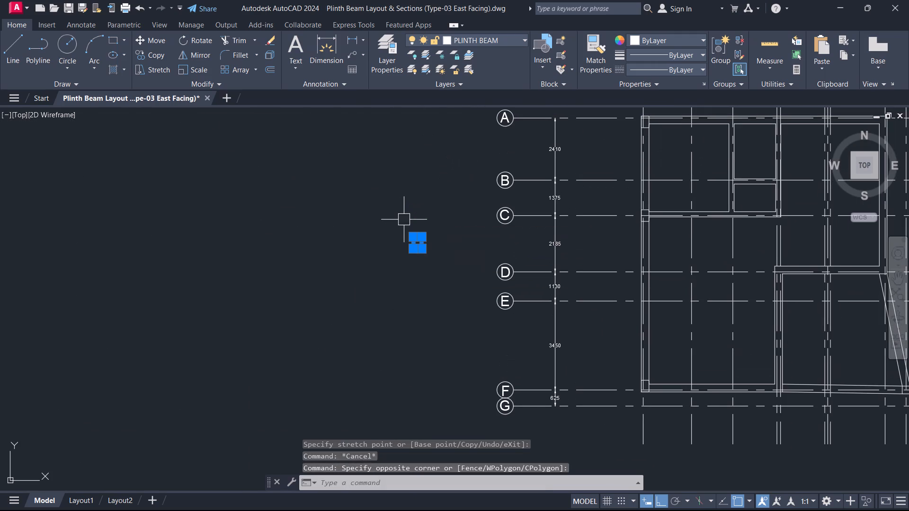
pyautogui.press('c')
pyautogui.press('o')
pyautogui.press('space')
pyautogui.click(450, 253)
pyautogui.click(465, 379)
pyautogui.press('Escape')
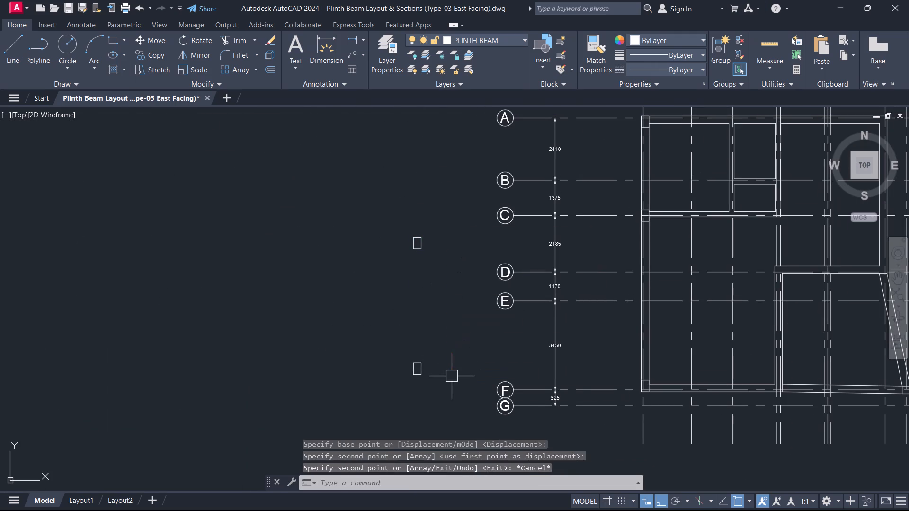
# Rotate the new standalone rectangle between rows E and F a quarter turn so it lies horizontally.
pyautogui.moveTo(447, 388); pyautogui.dragTo(437, 385)
pyautogui.click(397, 359)
pyautogui.press('r')
pyautogui.press('o')
pyautogui.press('space')
pyautogui.scroll(3, 424, 360)
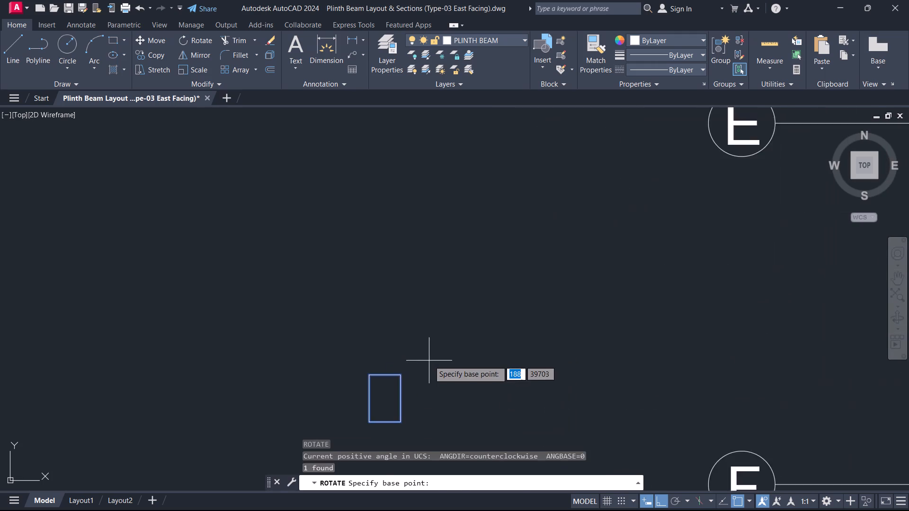
pyautogui.scroll(1, 429, 361)
pyautogui.click(412, 357)
pyautogui.click(420, 415)
pyautogui.press('Escape')
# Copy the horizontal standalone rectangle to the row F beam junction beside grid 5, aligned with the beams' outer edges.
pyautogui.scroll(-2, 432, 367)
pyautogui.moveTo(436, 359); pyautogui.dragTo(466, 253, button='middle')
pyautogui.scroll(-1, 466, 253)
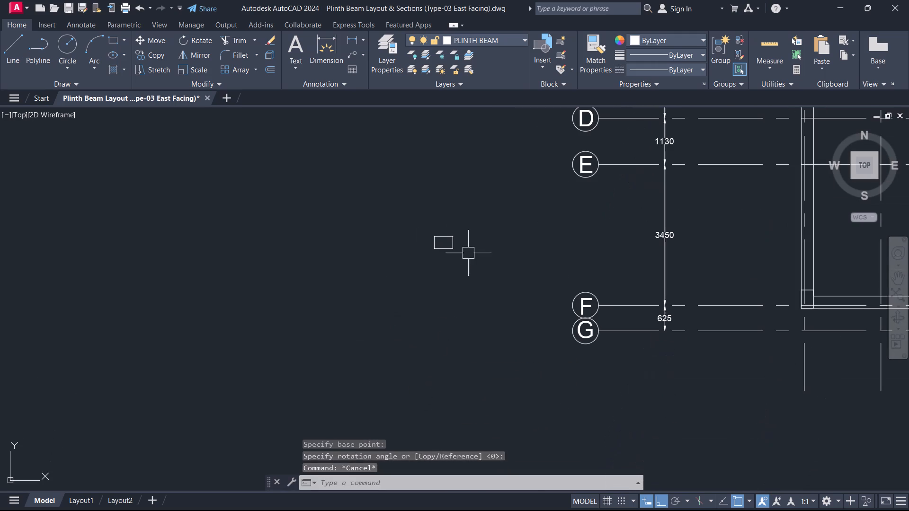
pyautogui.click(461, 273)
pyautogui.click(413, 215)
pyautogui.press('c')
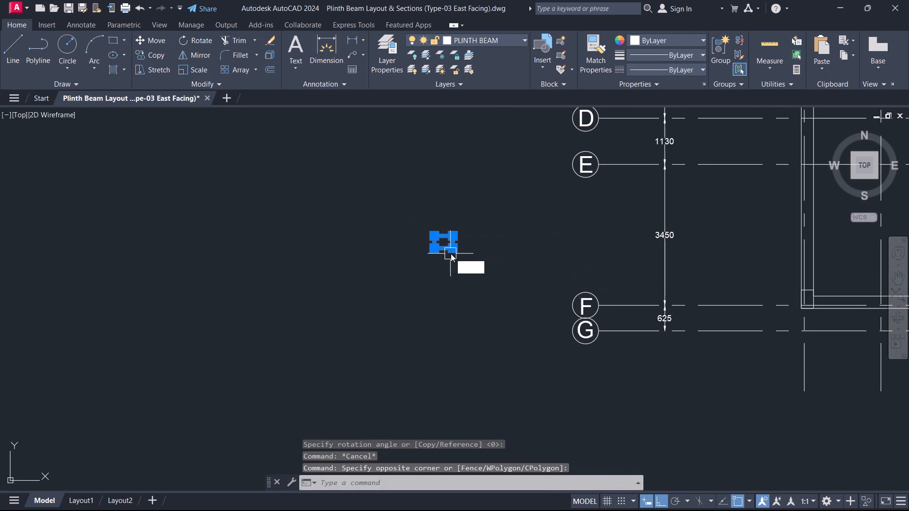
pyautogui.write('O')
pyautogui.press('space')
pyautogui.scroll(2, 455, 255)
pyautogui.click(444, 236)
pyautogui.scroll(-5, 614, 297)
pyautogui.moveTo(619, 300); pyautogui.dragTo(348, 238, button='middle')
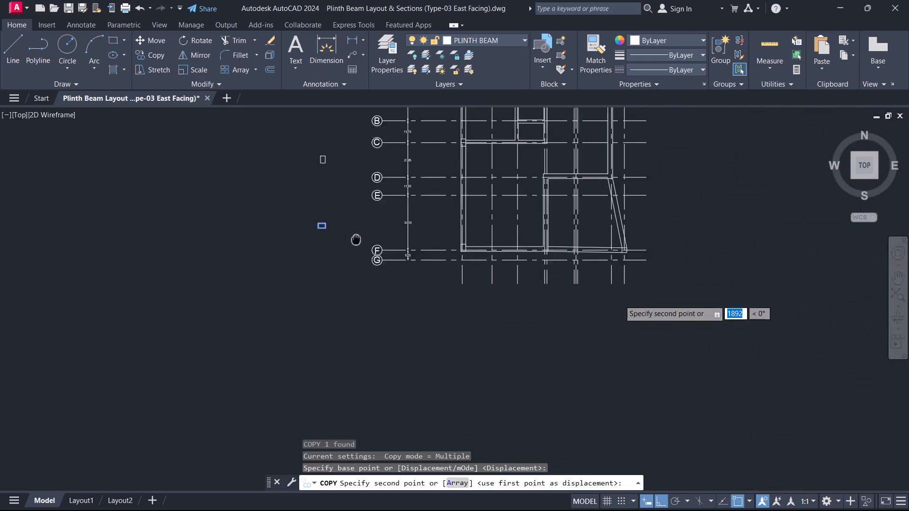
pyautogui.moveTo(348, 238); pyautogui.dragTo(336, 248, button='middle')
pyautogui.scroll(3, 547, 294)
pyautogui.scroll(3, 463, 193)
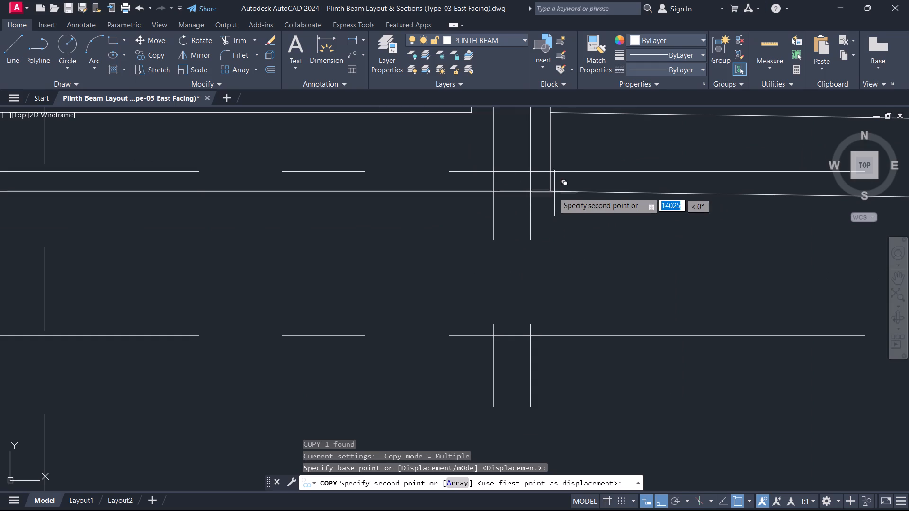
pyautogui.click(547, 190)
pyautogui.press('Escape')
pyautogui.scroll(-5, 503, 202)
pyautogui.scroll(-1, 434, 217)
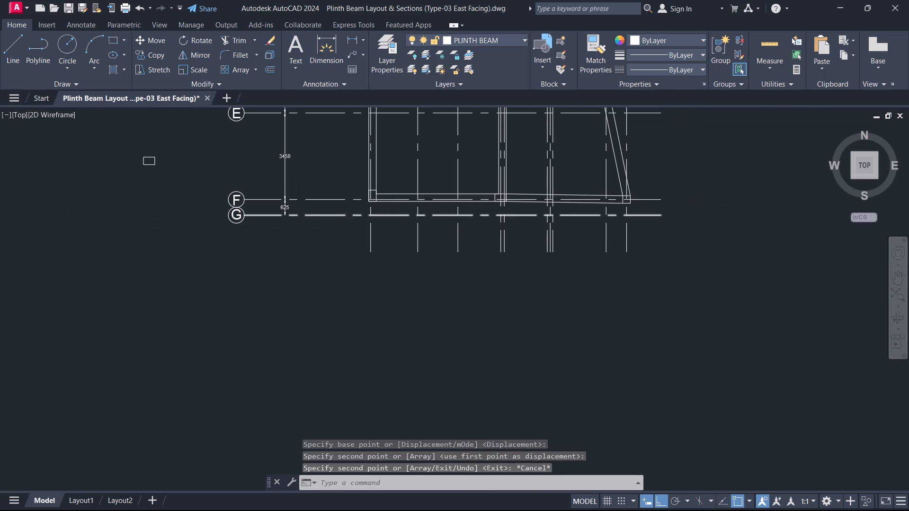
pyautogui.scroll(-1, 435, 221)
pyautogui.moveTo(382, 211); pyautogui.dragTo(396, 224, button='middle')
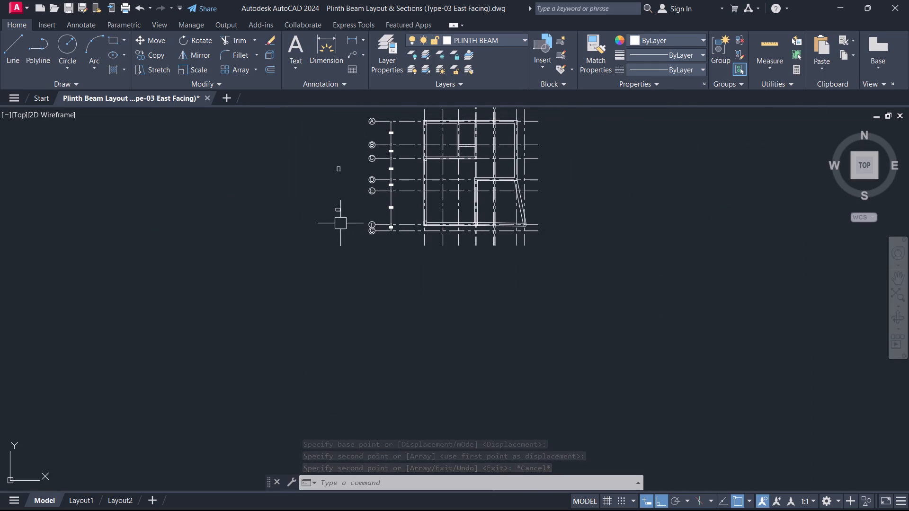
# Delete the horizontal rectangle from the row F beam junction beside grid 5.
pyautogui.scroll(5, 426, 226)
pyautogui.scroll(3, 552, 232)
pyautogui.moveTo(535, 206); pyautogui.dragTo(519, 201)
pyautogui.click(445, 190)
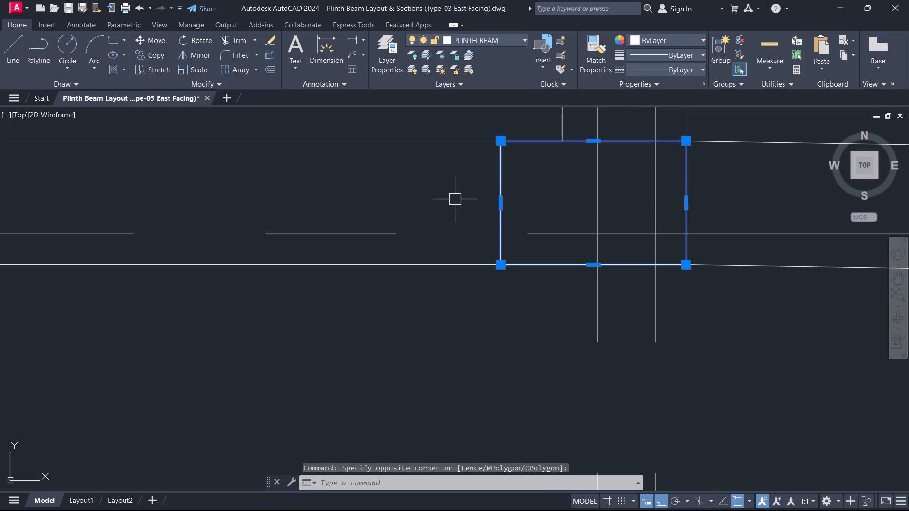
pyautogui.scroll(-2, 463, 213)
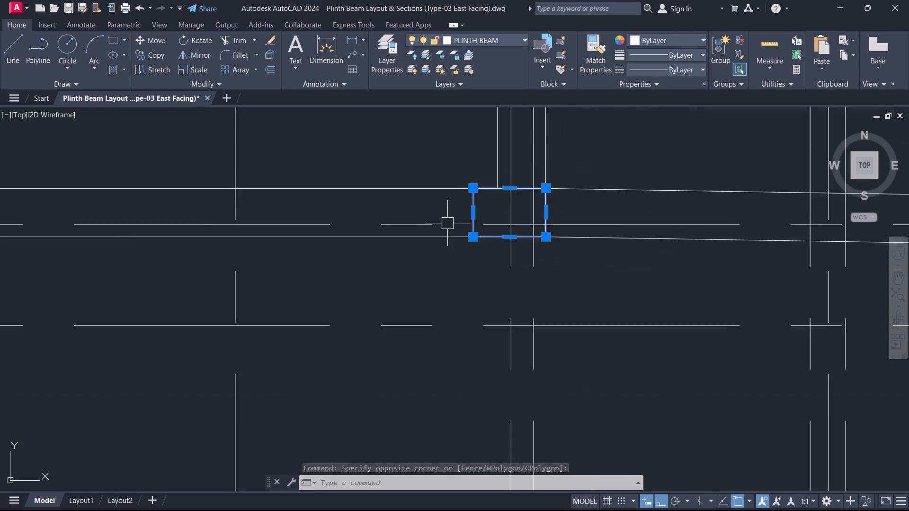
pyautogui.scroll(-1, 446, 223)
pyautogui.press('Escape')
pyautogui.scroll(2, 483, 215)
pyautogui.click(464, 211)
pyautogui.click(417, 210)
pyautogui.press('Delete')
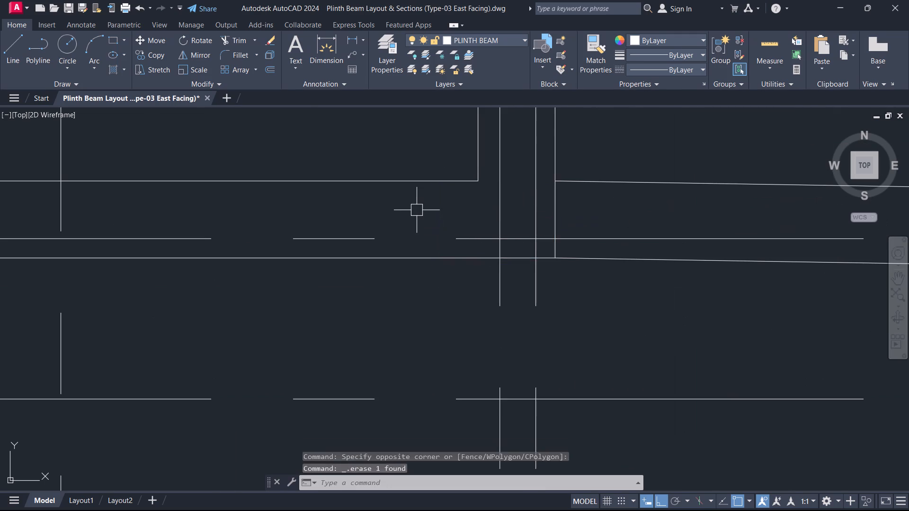
# Copy the upright standalone rectangle between rows C and D by its corner to the row F beam junction beside grid 5.
pyautogui.scroll(-5, 417, 210)
pyautogui.scroll(1, 148, 234)
pyautogui.moveTo(147, 234); pyautogui.dragTo(512, 285, button='middle')
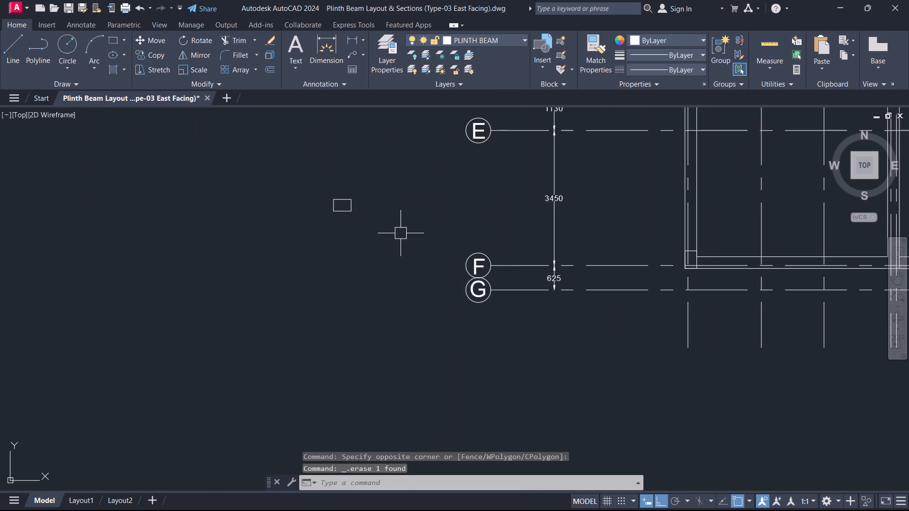
pyautogui.moveTo(401, 233); pyautogui.dragTo(393, 233)
pyautogui.press('Escape')
pyautogui.scroll(-1, 406, 215)
pyautogui.moveTo(407, 214); pyautogui.dragTo(431, 344, button='middle')
pyautogui.moveTo(410, 259); pyautogui.dragTo(404, 255)
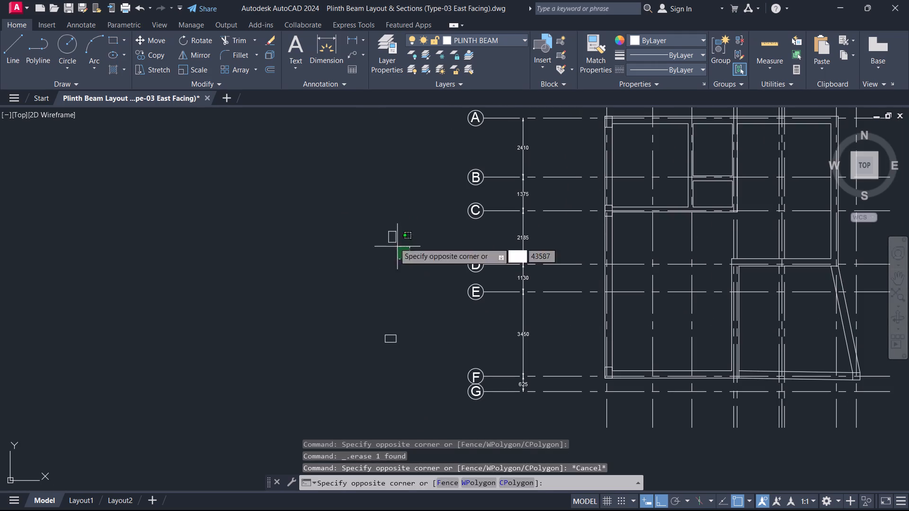
pyautogui.click(366, 217)
pyautogui.write('CO')
pyautogui.press('space')
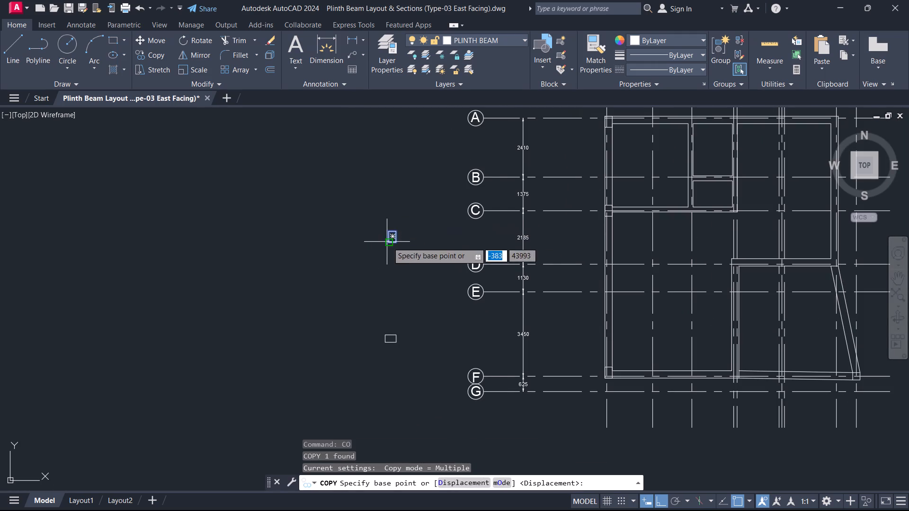
pyautogui.click(397, 245)
pyautogui.scroll(1, 678, 383)
pyautogui.moveTo(677, 383); pyautogui.dragTo(395, 315, button='middle')
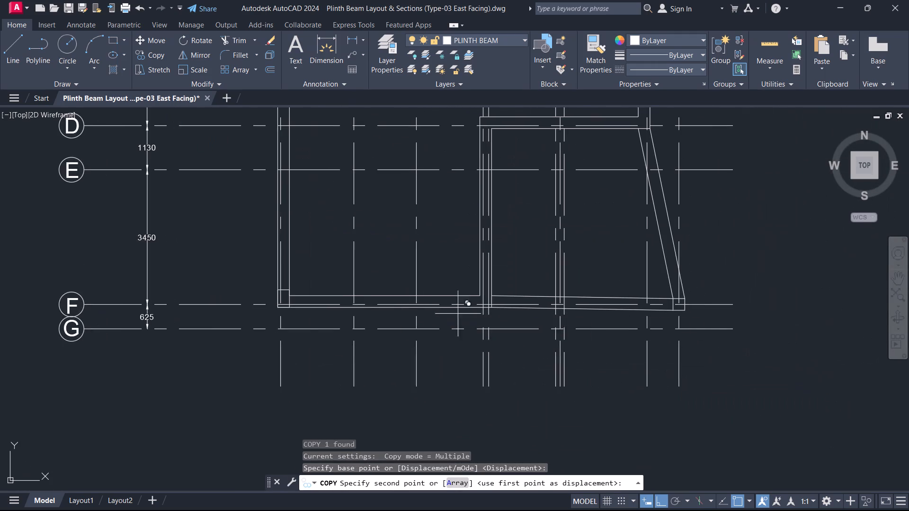
pyautogui.scroll(4, 517, 318)
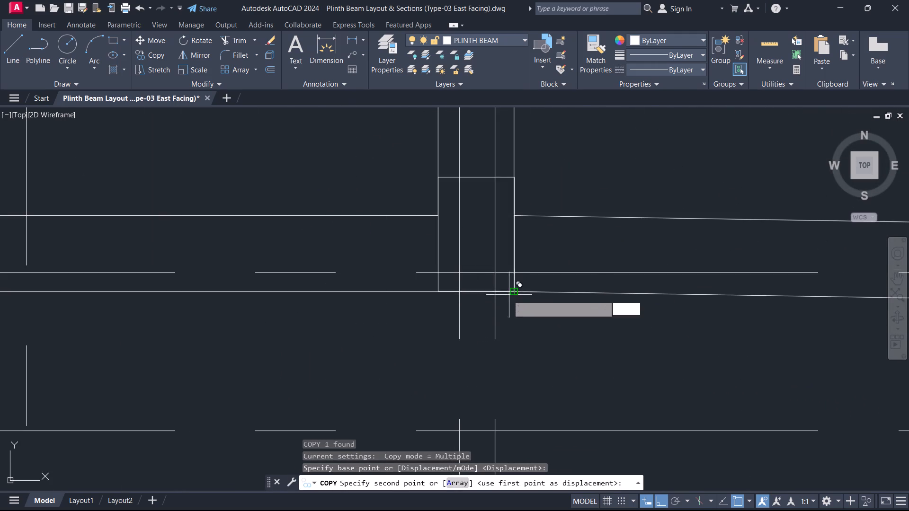
pyautogui.click(516, 290)
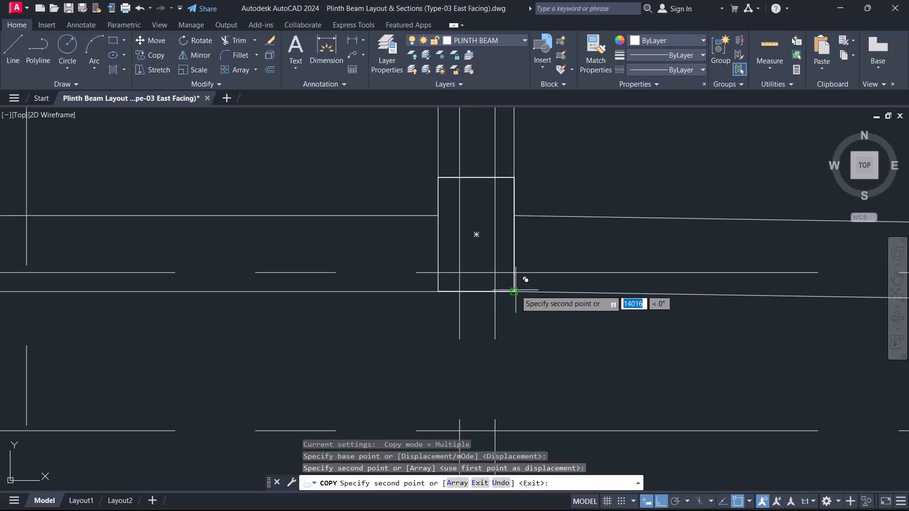
pyautogui.press('Escape')
pyautogui.scroll(-6, 490, 254)
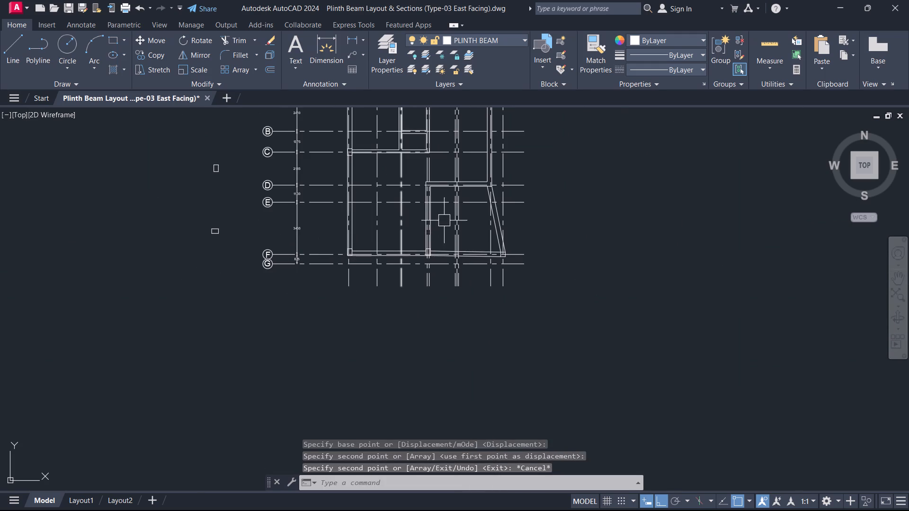
# Copy the horizontal standalone rectangle by its upper corner to the outer corner of the row D beam beside grid 4.
pyautogui.scroll(2, 402, 206)
pyautogui.moveTo(391, 203); pyautogui.dragTo(507, 329, button='middle')
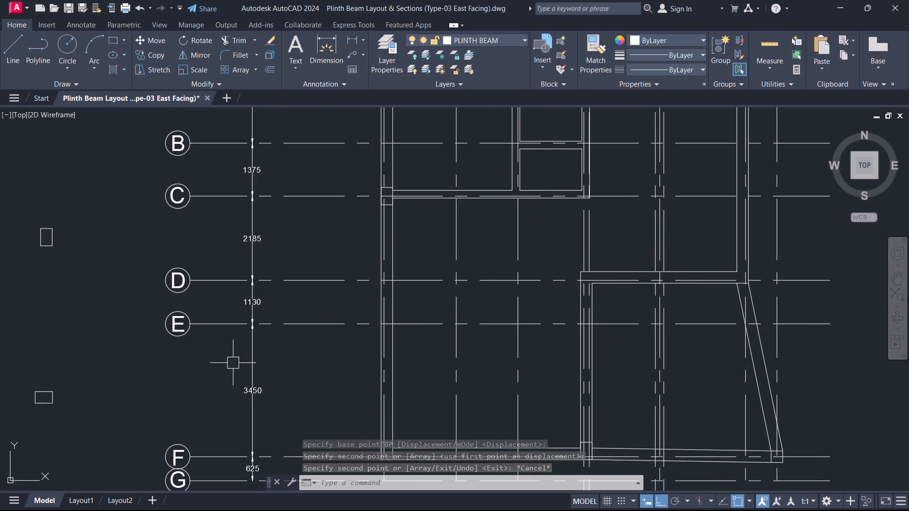
pyautogui.moveTo(233, 363); pyautogui.dragTo(538, 255, button='middle')
pyautogui.scroll(2, 341, 307)
pyautogui.moveTo(406, 315); pyautogui.dragTo(392, 299)
pyautogui.click(308, 205)
pyautogui.write('CO')
pyautogui.press('space')
pyautogui.click(338, 251)
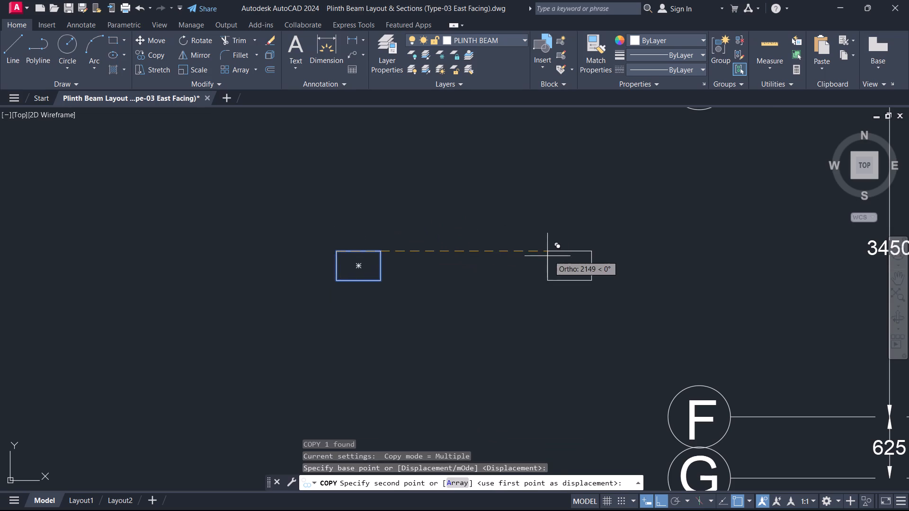
pyautogui.moveTo(552, 254); pyautogui.dragTo(76, 356, button='middle')
pyautogui.scroll(-1, 552, 254)
pyautogui.moveTo(571, 239); pyautogui.dragTo(252, 332, button='middle')
pyautogui.scroll(1, 418, 296)
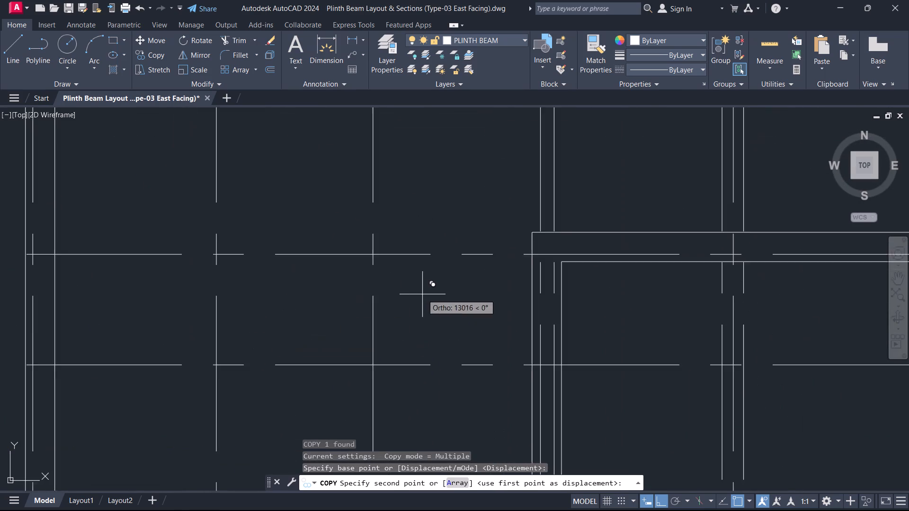
pyautogui.scroll(1, 424, 294)
pyautogui.click(578, 203)
pyautogui.press('Escape')
pyautogui.scroll(-4, 560, 238)
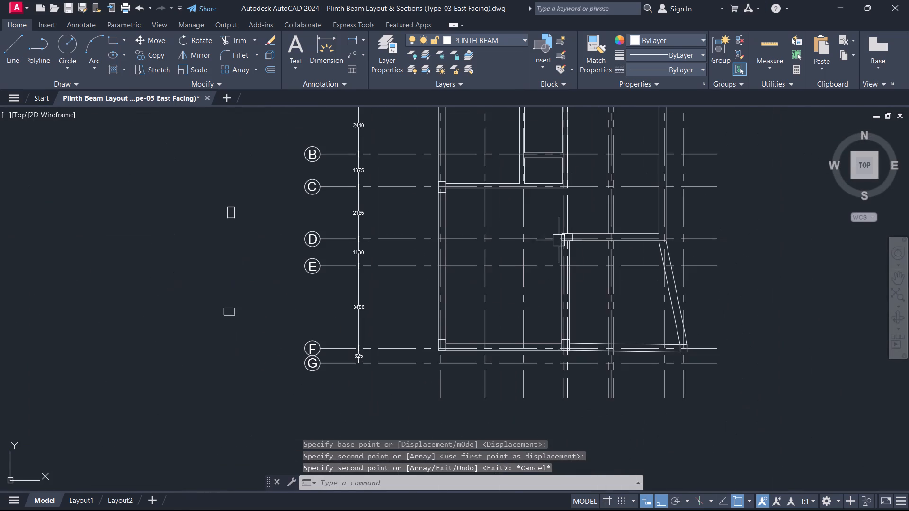
# Copy the upright standalone rectangle to the row D outer corner near grid 9, where the slanted beam starts.
pyautogui.scroll(-1, 308, 273)
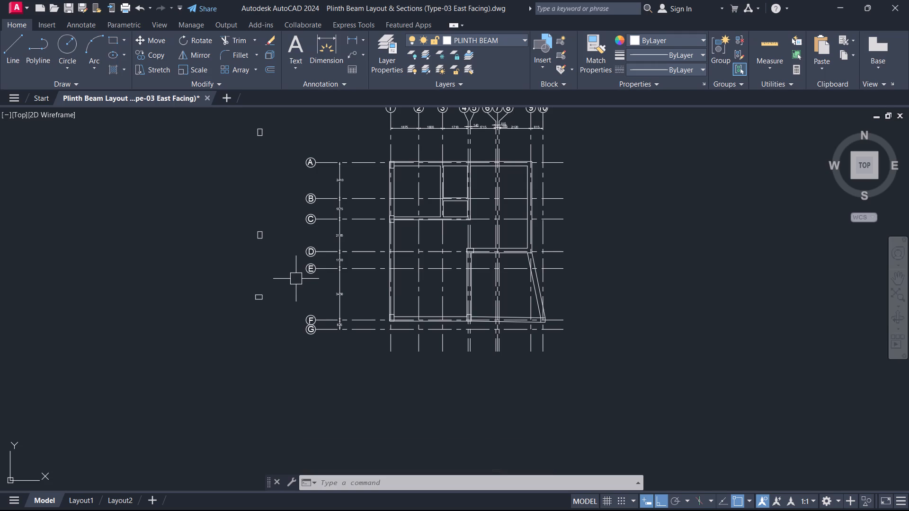
pyautogui.scroll(1, 330, 173)
pyautogui.moveTo(291, 178); pyautogui.dragTo(234, 214, button='middle')
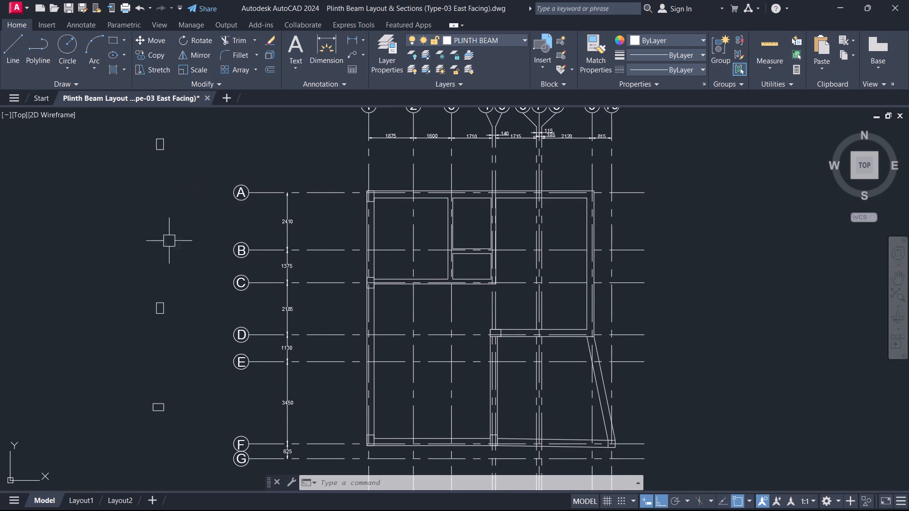
pyautogui.scroll(1, 165, 291)
pyautogui.moveTo(176, 344); pyautogui.dragTo(155, 331)
pyautogui.click(91, 280)
pyautogui.press('c')
pyautogui.write('O')
pyautogui.press('space')
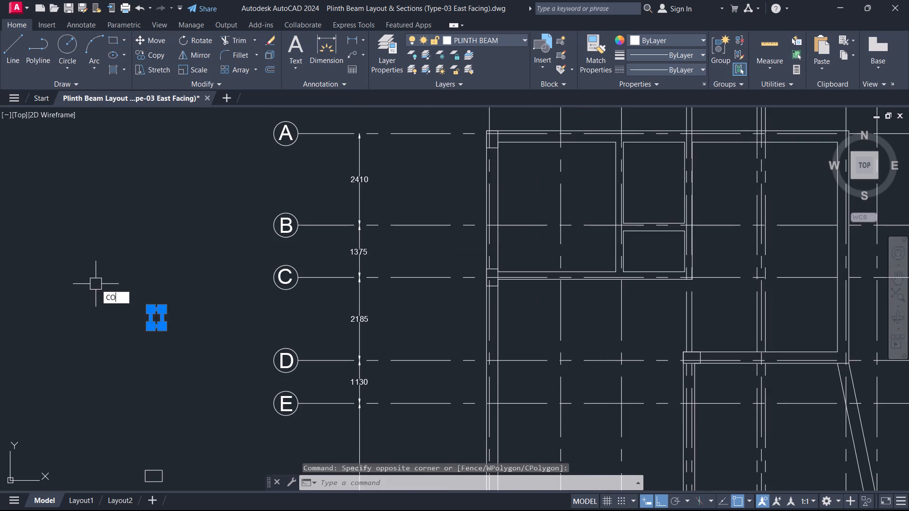
pyautogui.click(163, 328)
pyautogui.moveTo(657, 410); pyautogui.dragTo(195, 390, button='middle')
pyautogui.scroll(1, 638, 398)
pyautogui.scroll(1, 383, 347)
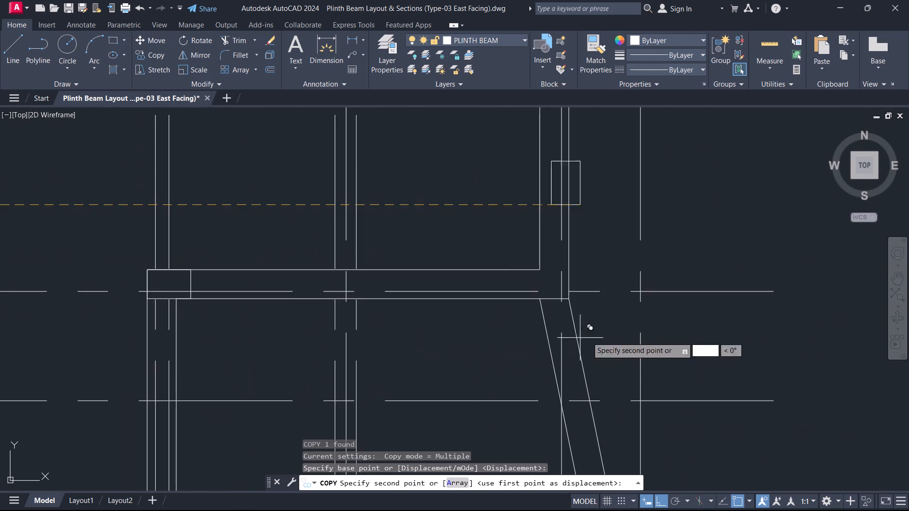
pyautogui.scroll(2, 624, 331)
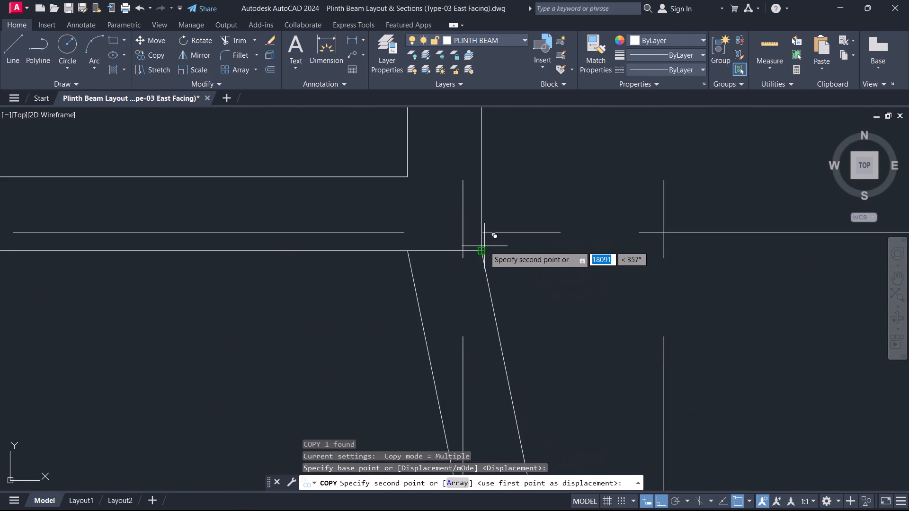
pyautogui.click(480, 249)
pyautogui.press('Escape')
pyautogui.scroll(-6, 412, 259)
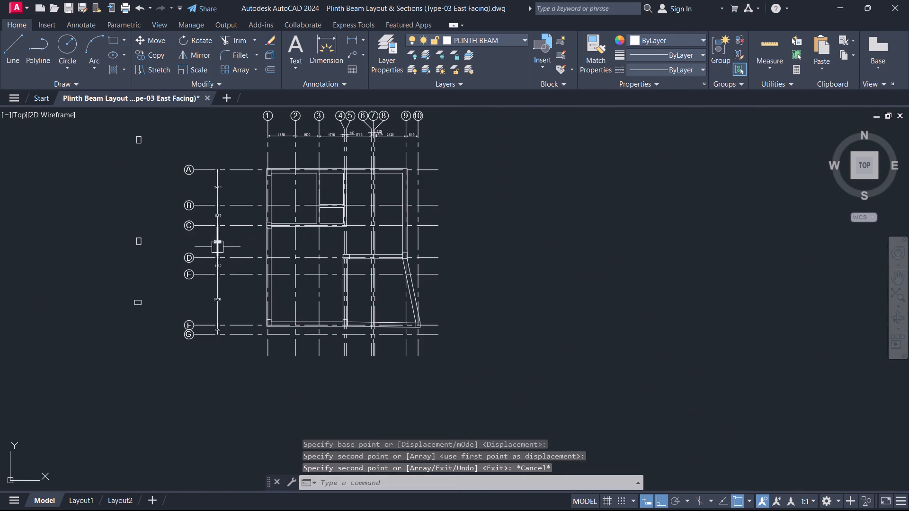
# Copy the upright standalone rectangle by its upper corner to the outer beam corner at row A and grid 9.
pyautogui.click(174, 263)
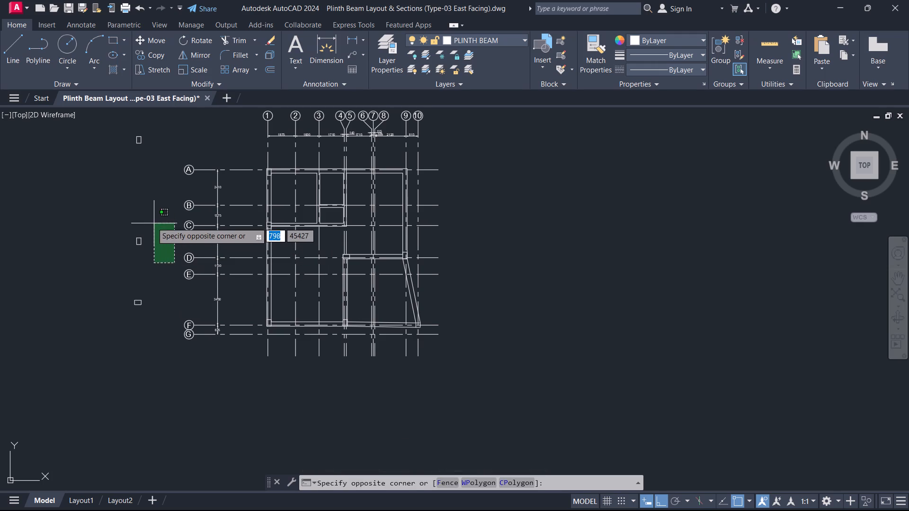
pyautogui.click(129, 223)
pyautogui.write('CO')
pyautogui.press('space')
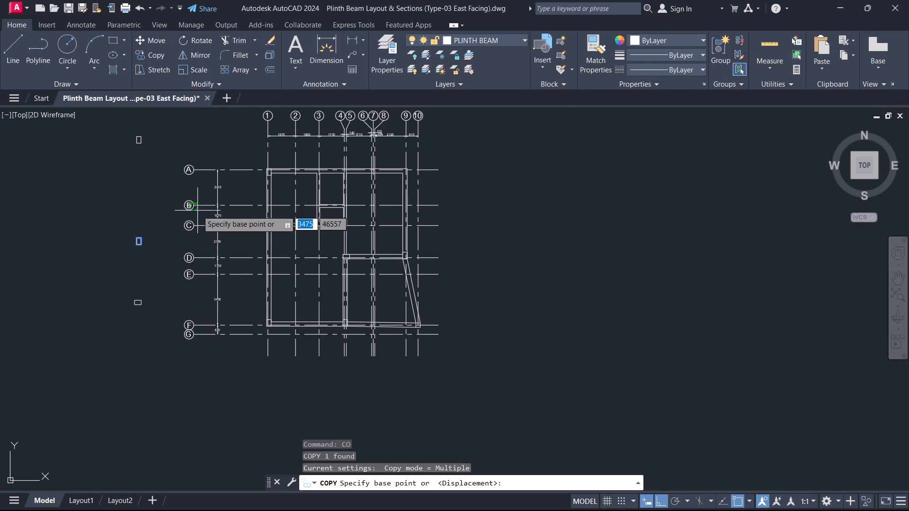
pyautogui.scroll(5, 119, 247)
pyautogui.click(171, 220)
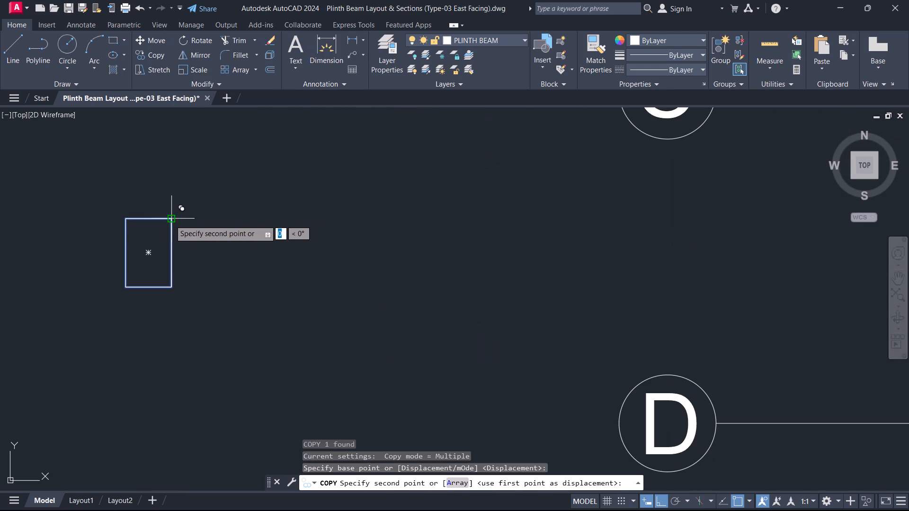
pyautogui.scroll(-6, 278, 237)
pyautogui.scroll(4, 408, 200)
pyautogui.scroll(2, 549, 162)
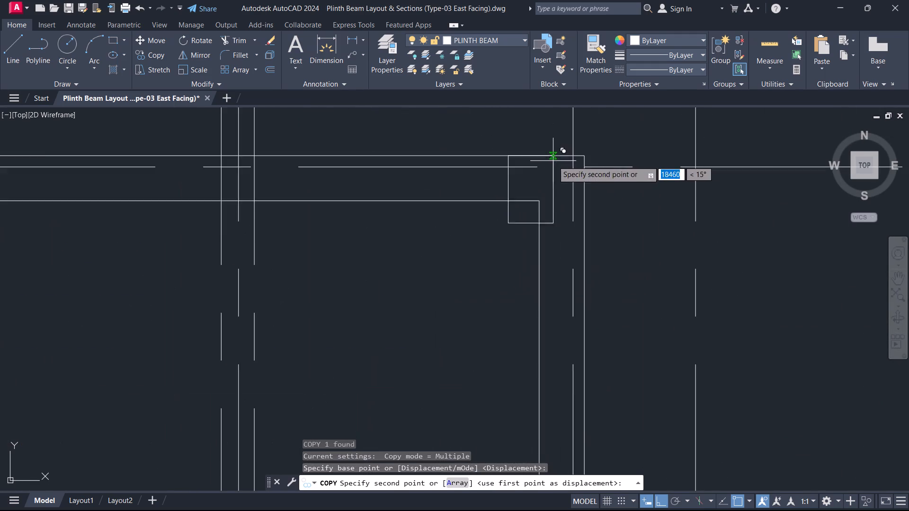
pyautogui.scroll(3, 553, 161)
pyautogui.click(627, 141)
pyautogui.press('Escape')
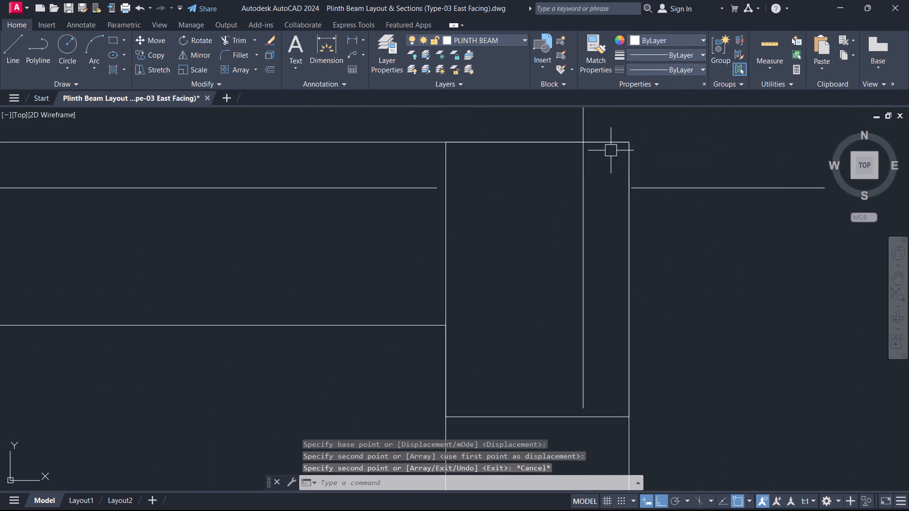
pyautogui.scroll(1, 604, 155)
pyautogui.scroll(-5, 601, 159)
pyautogui.scroll(-4, 572, 194)
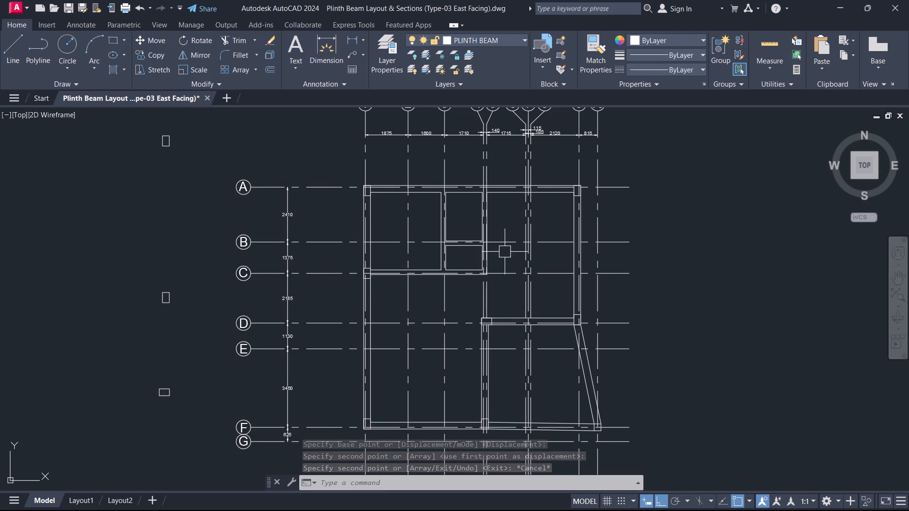
# Copy the upright standalone rectangle by the midpoint of its long side to the midpoint of the grid 9 beam's outer edge.
pyautogui.scroll(2, 257, 310)
pyautogui.moveTo(134, 324); pyautogui.dragTo(103, 300)
pyautogui.click(44, 253)
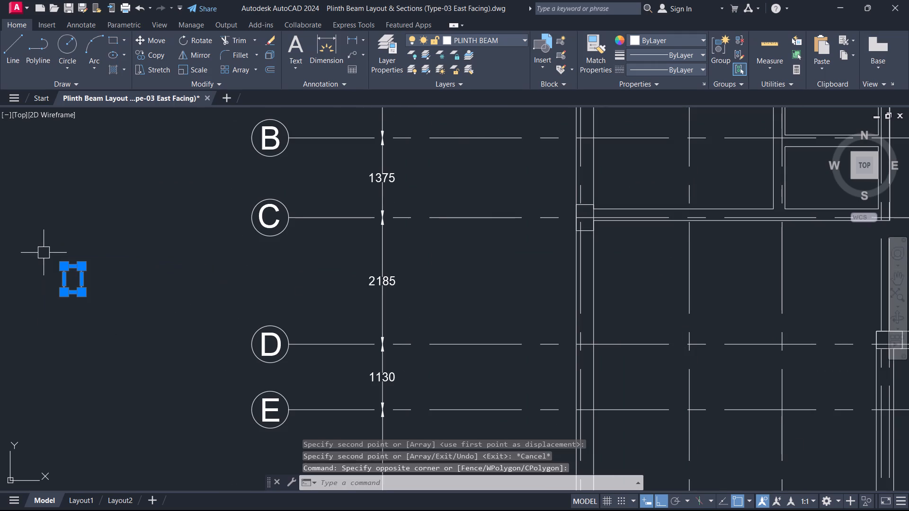
pyautogui.write('CO')
pyautogui.press('space')
pyautogui.scroll(3, 83, 295)
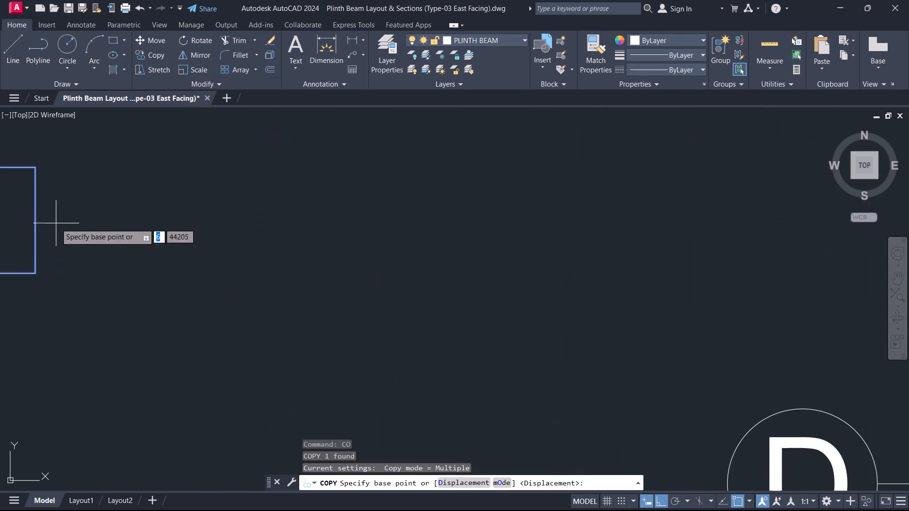
pyautogui.click(36, 222)
pyautogui.scroll(-5, 189, 227)
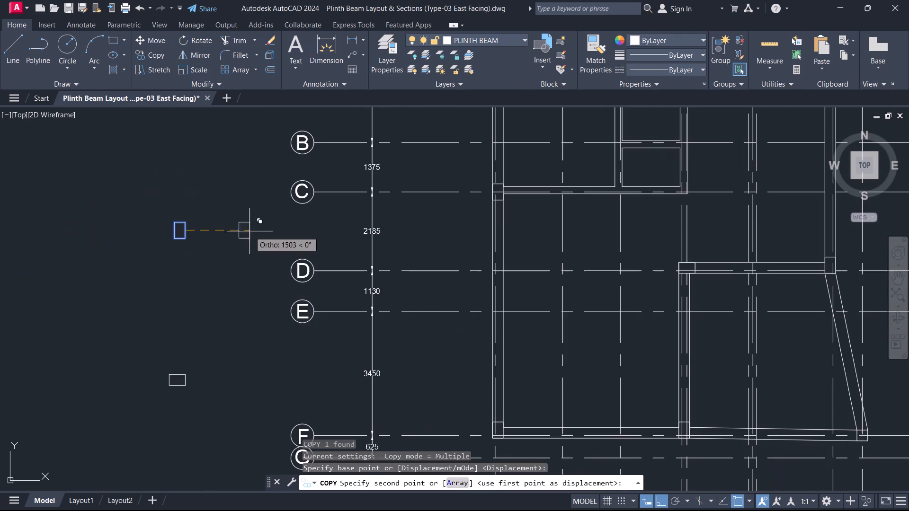
pyautogui.moveTo(75, 215); pyautogui.dragTo(30, 215, button='middle')
pyautogui.moveTo(437, 245); pyautogui.dragTo(1, 286, button='middle')
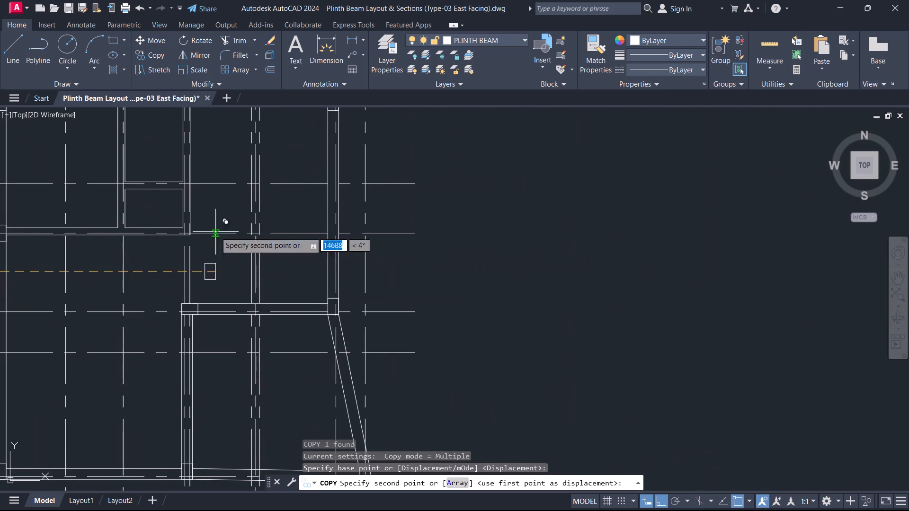
pyautogui.scroll(3, 254, 206)
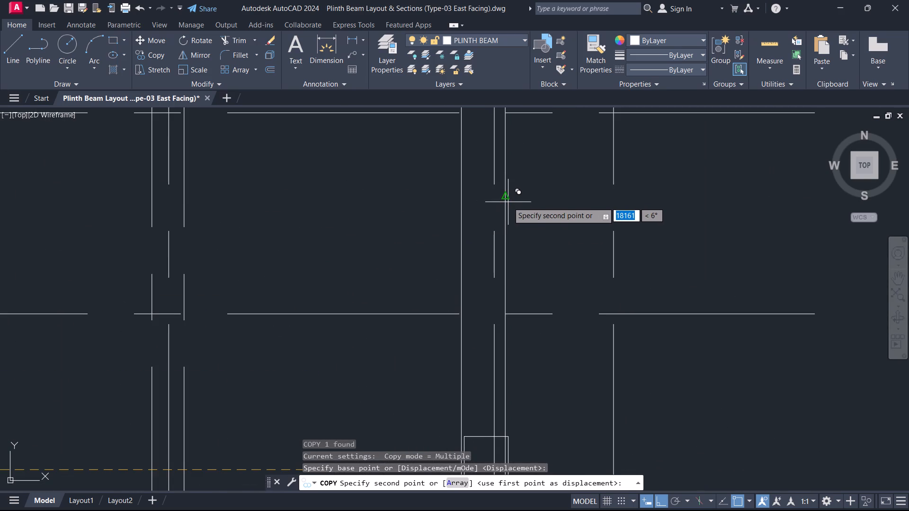
pyautogui.click(508, 202)
pyautogui.press('Escape')
pyautogui.scroll(-3, 423, 240)
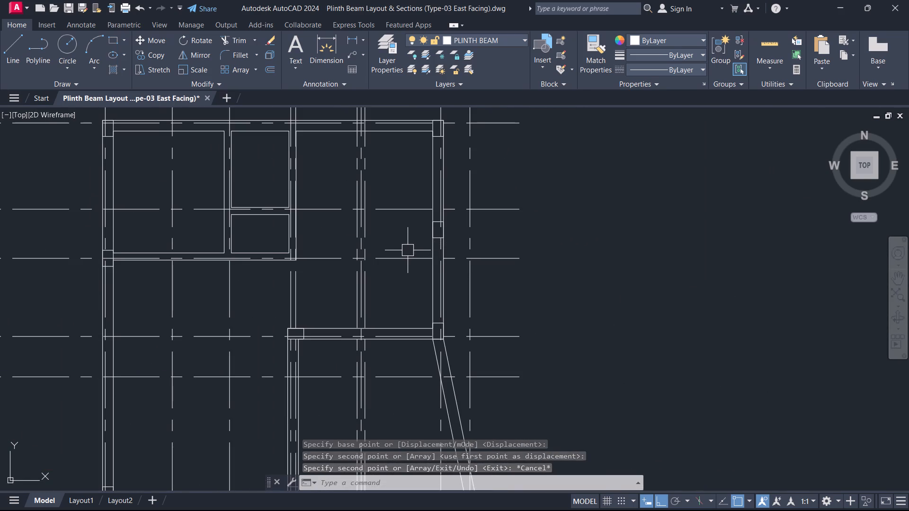
# Copy the horizontal standalone rectangle by its lower corner to the inner beam corner at row A beside grid 4.
pyautogui.scroll(-1, 351, 246)
pyautogui.moveTo(373, 255); pyautogui.dragTo(489, 286, button='middle')
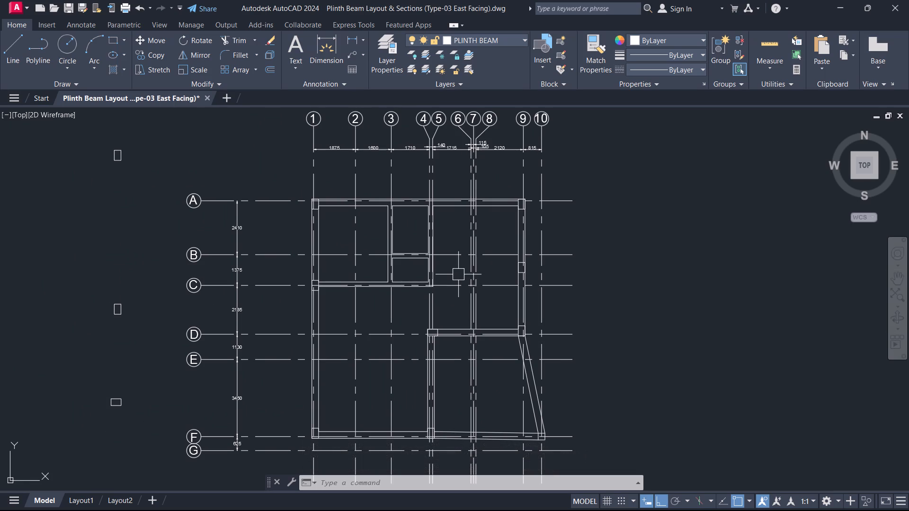
pyautogui.moveTo(137, 425); pyautogui.dragTo(116, 421)
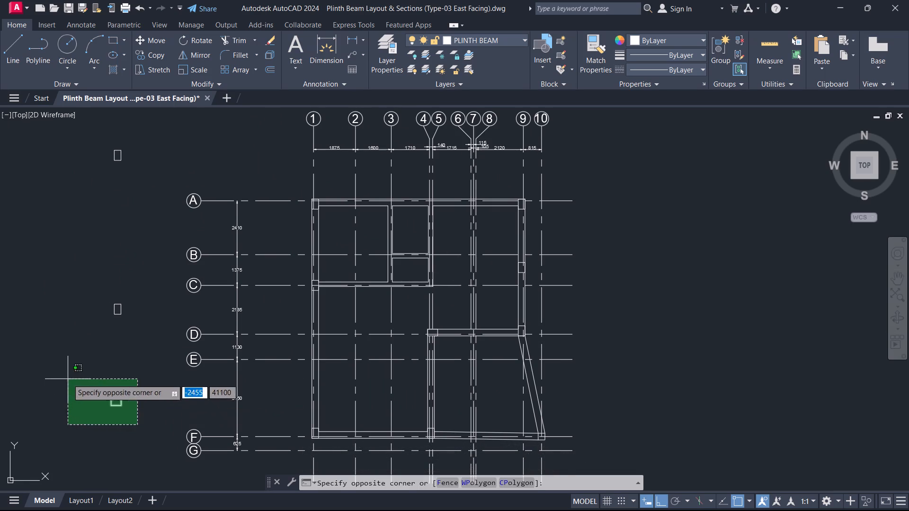
pyautogui.click(67, 379)
pyautogui.write('CO')
pyautogui.press('space')
pyautogui.scroll(2, 104, 415)
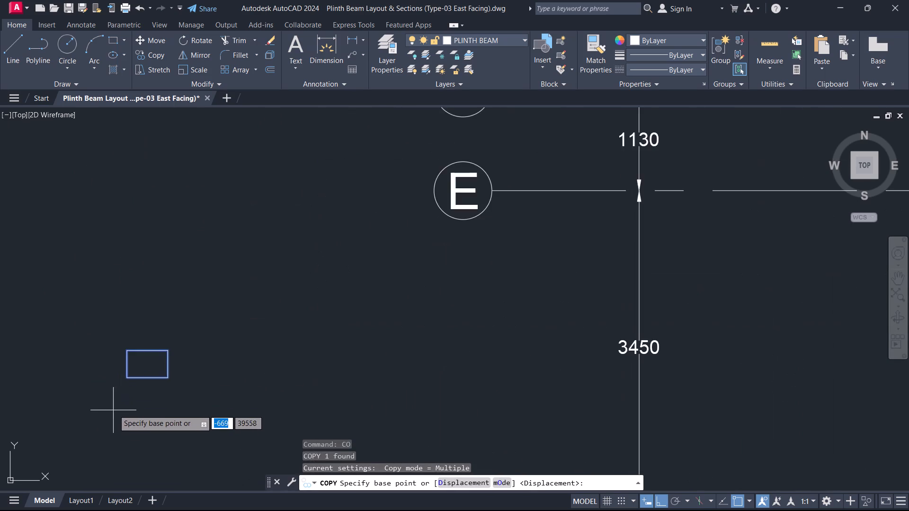
pyautogui.scroll(2, 114, 409)
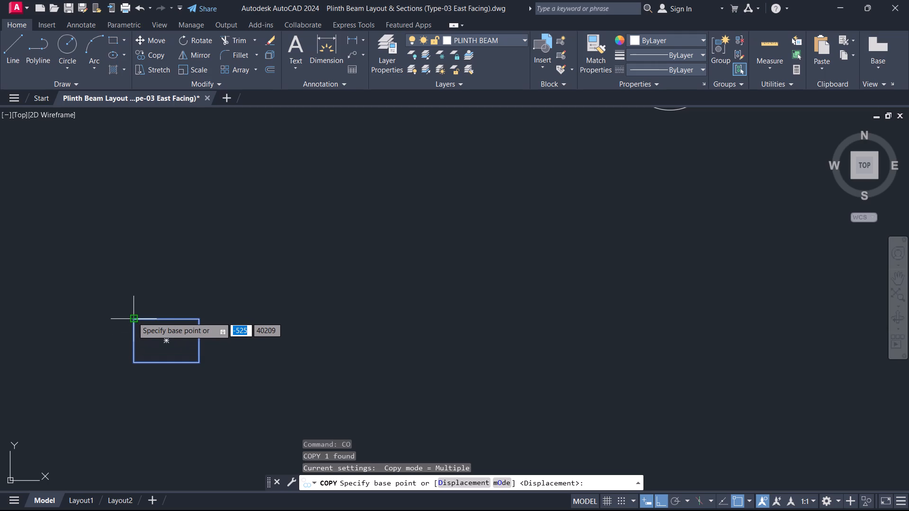
pyautogui.click(132, 367)
pyautogui.scroll(-3, 281, 325)
pyautogui.scroll(1, 294, 330)
pyautogui.scroll(-2, 298, 330)
pyautogui.moveTo(524, 241); pyautogui.dragTo(490, 290, button='middle')
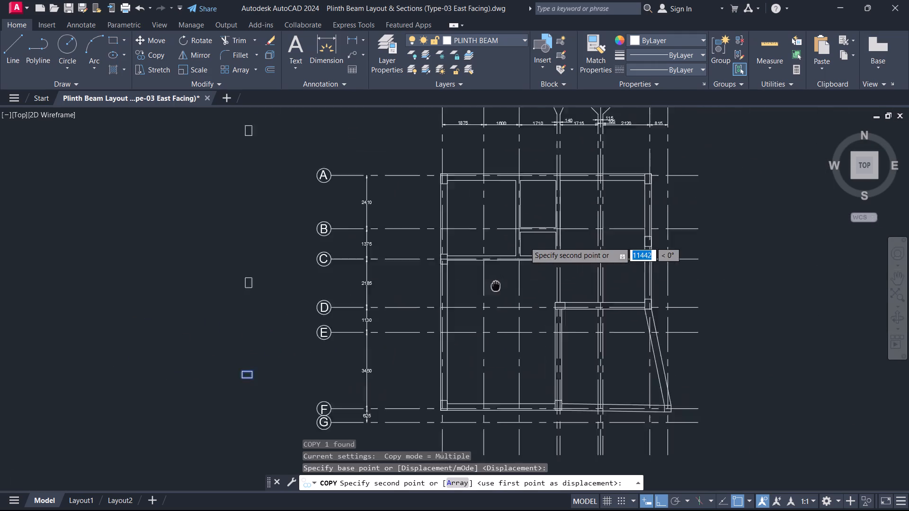
pyautogui.moveTo(490, 290); pyautogui.dragTo(413, 372, button='middle')
pyautogui.scroll(4, 505, 294)
pyautogui.scroll(3, 313, 175)
pyautogui.moveTo(290, 163); pyautogui.dragTo(368, 375, button='middle')
pyautogui.scroll(1, 331, 261)
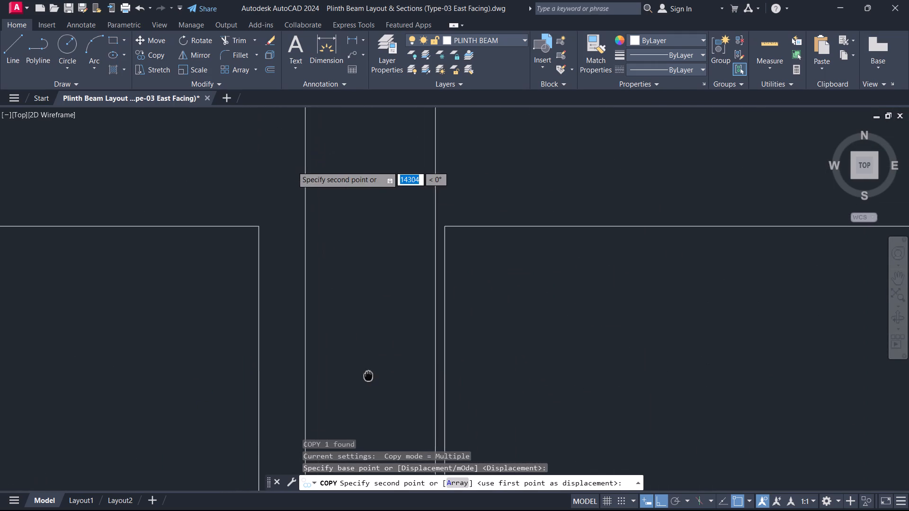
pyautogui.moveTo(368, 375); pyautogui.dragTo(374, 388, button='middle')
pyautogui.click(262, 240)
pyautogui.press('Escape')
pyautogui.scroll(-6, 276, 244)
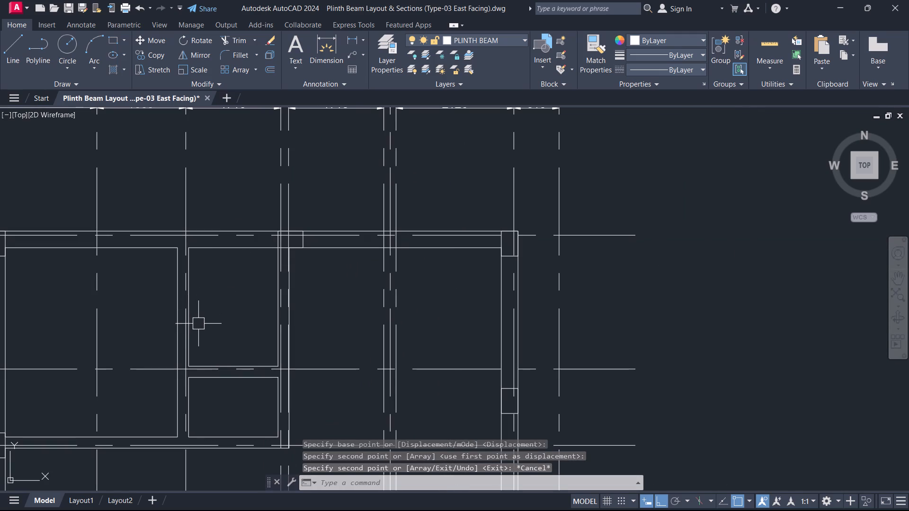
# Examine the beam junctions along grids 4 and 5 from row A to row D for missing columns.
pyautogui.moveTo(205, 329); pyautogui.dragTo(314, 336, button='middle')
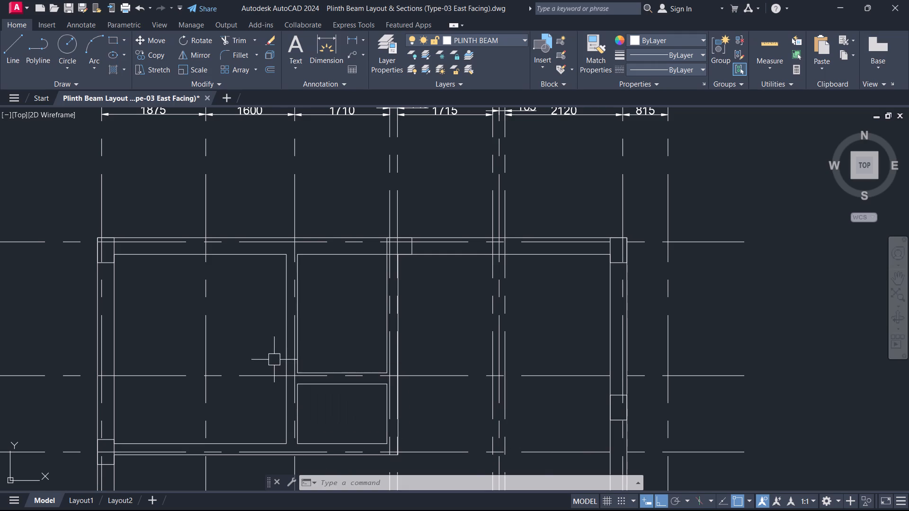
pyautogui.scroll(-1, 245, 344)
pyautogui.scroll(1, 222, 354)
pyautogui.moveTo(223, 358); pyautogui.dragTo(252, 289, button='middle')
pyautogui.scroll(-2, 252, 289)
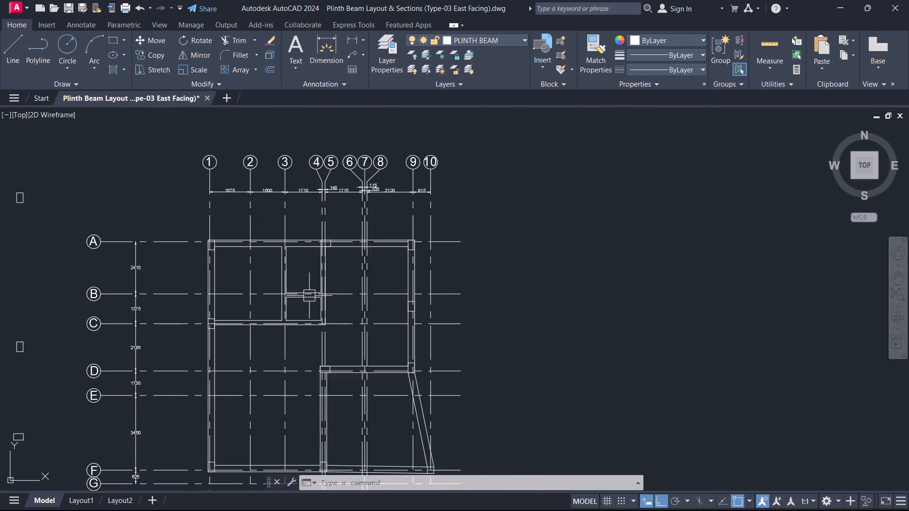
pyautogui.scroll(3, 328, 273)
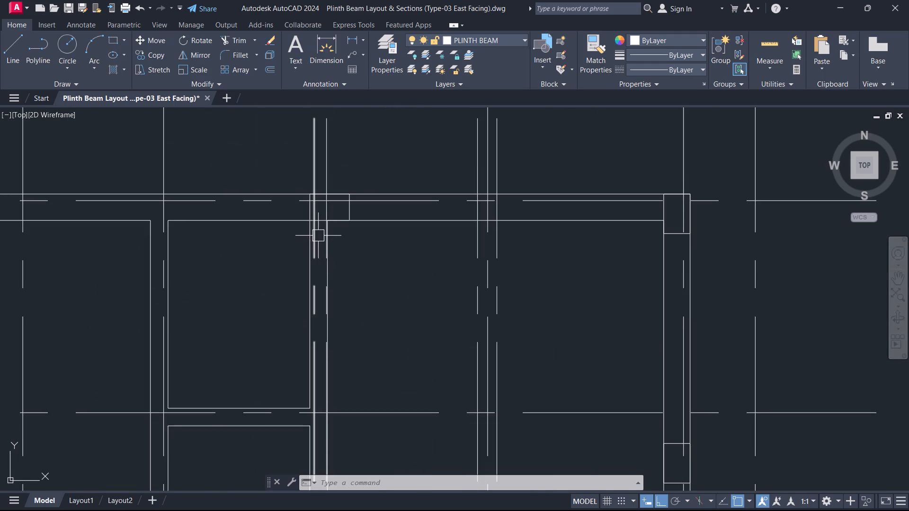
pyautogui.scroll(2, 321, 233)
pyautogui.scroll(-5, 346, 221)
pyautogui.scroll(1, 339, 328)
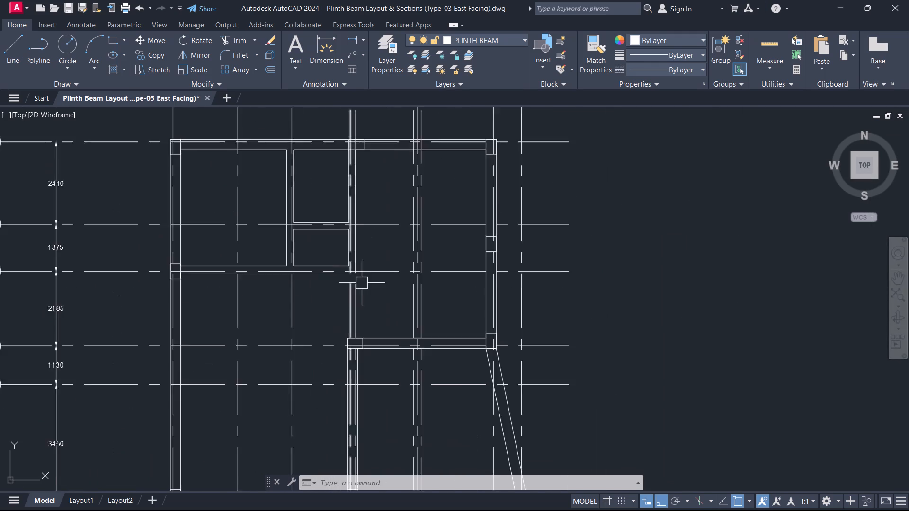
pyautogui.scroll(1, 363, 282)
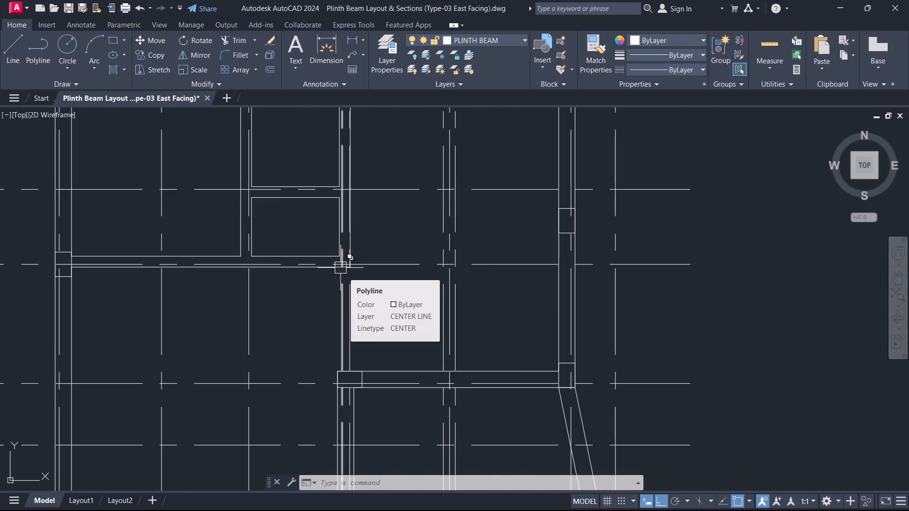
pyautogui.scroll(-1, 334, 284)
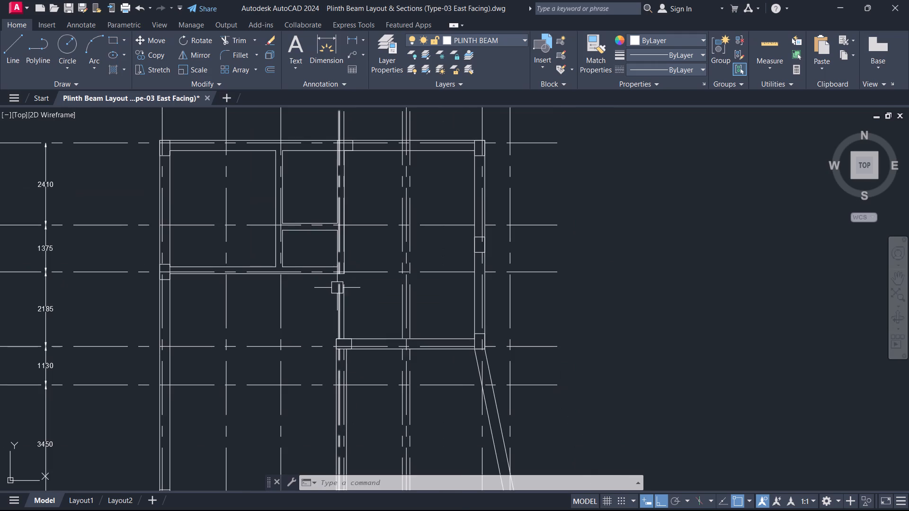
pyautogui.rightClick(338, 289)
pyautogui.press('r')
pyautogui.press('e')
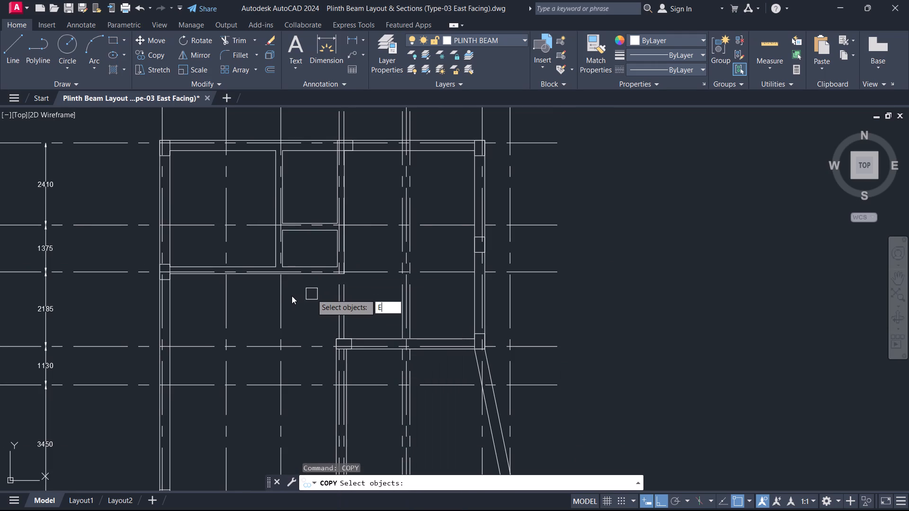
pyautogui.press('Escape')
# Draw a 200 by 600 upright rectangle in the empty space beyond grid 10.
pyautogui.write('REC')
pyautogui.press('space')
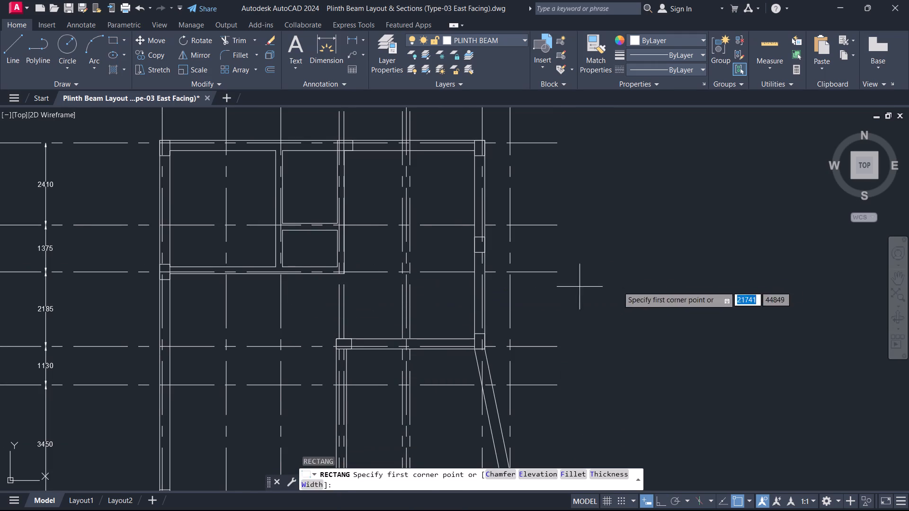
pyautogui.click(661, 254)
pyautogui.write('200')
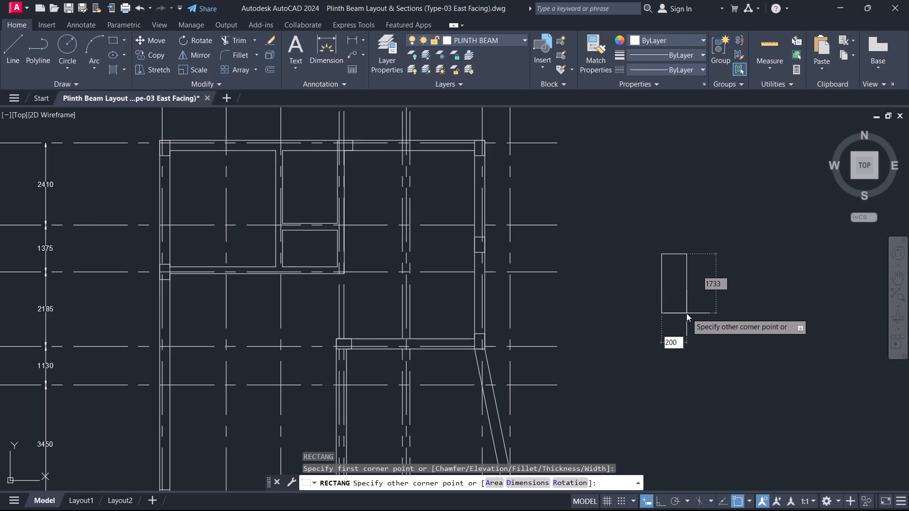
pyautogui.press(',')
pyautogui.write('600')
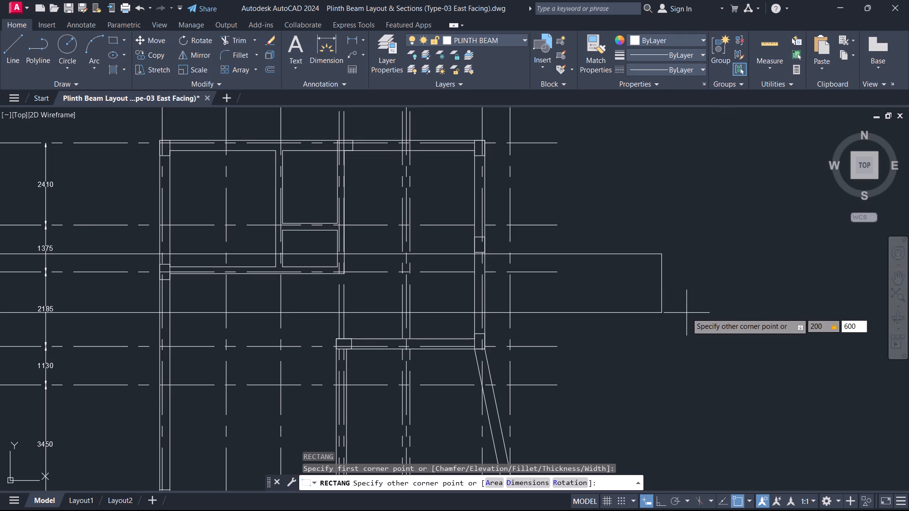
pyautogui.press('Return')
# Copy the 200 by 600 rectangle by its lower corner to the outer corner of the row C beam beside grid 5.
pyautogui.scroll(2, 687, 254)
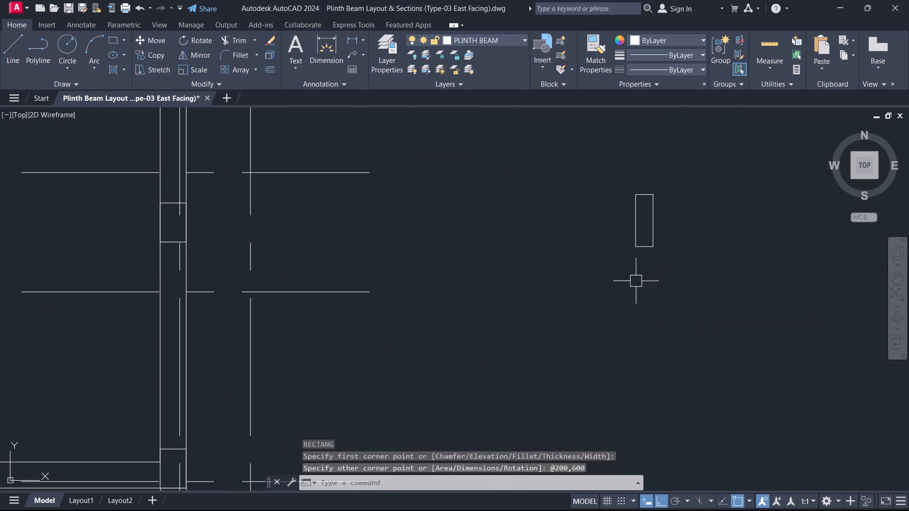
pyautogui.moveTo(626, 290); pyautogui.dragTo(615, 302, button='middle')
pyautogui.moveTo(675, 290); pyautogui.dragTo(671, 286)
pyautogui.click(570, 187)
pyautogui.press('c')
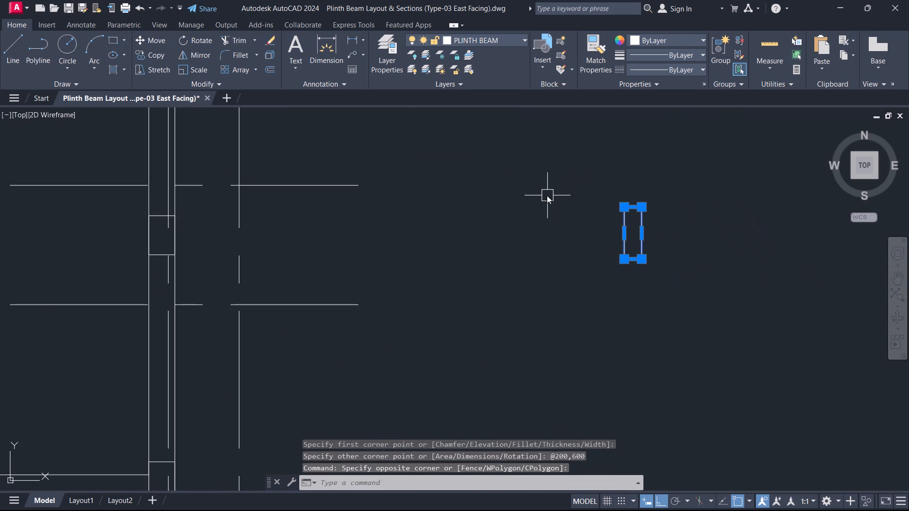
pyautogui.press('o')
pyautogui.press('space')
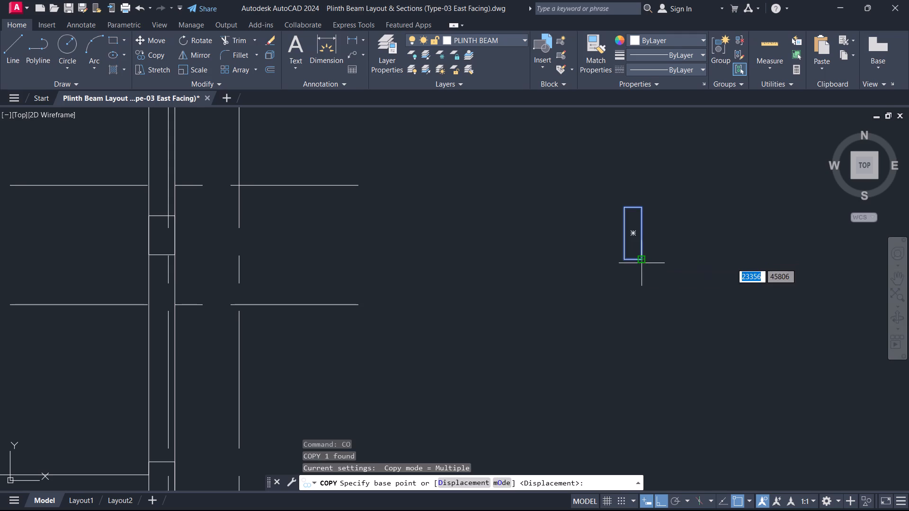
pyautogui.click(642, 263)
pyautogui.moveTo(400, 331); pyautogui.dragTo(457, 322, button='middle')
pyautogui.scroll(-1, 423, 329)
pyautogui.moveTo(439, 328); pyautogui.dragTo(908, 346, button='middle')
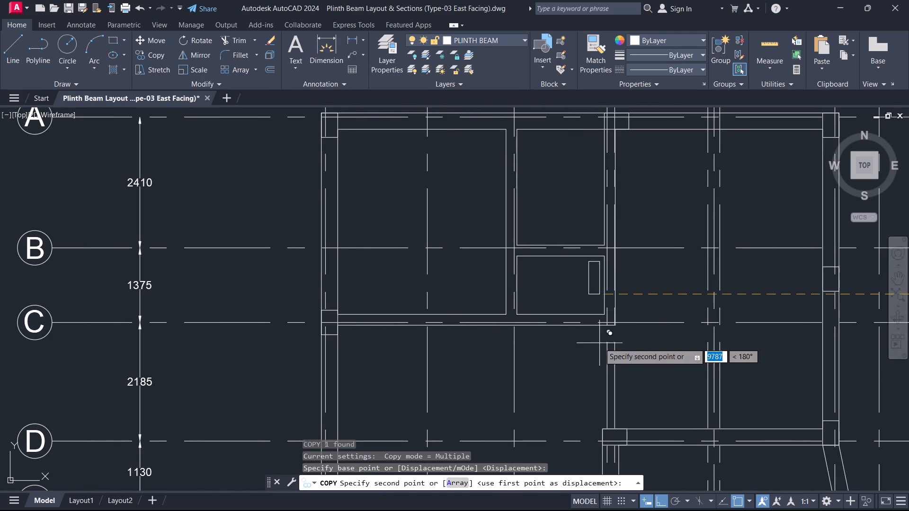
pyautogui.scroll(4, 592, 333)
pyautogui.click(681, 312)
pyautogui.press('Escape')
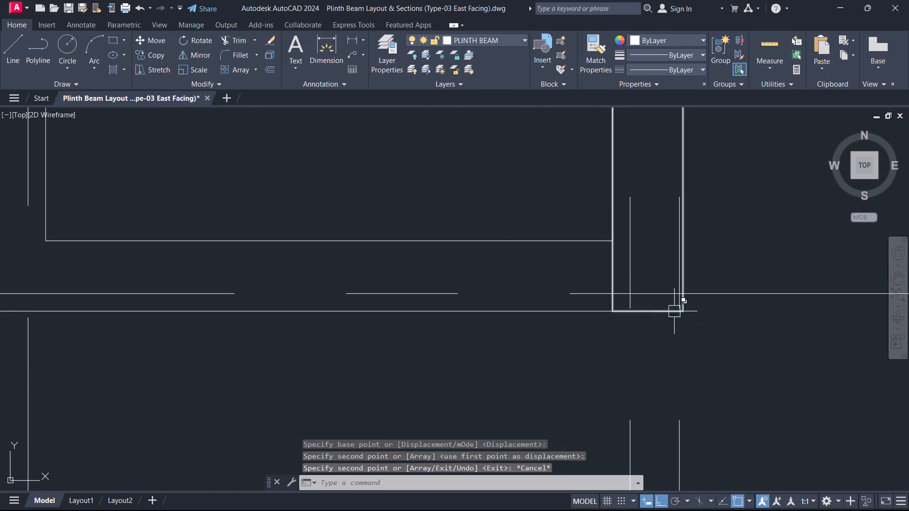
# Delete the four standalone source rectangles lying on both sides of the beam layout.
pyautogui.scroll(-5, 615, 272)
pyautogui.scroll(-1, 758, 243)
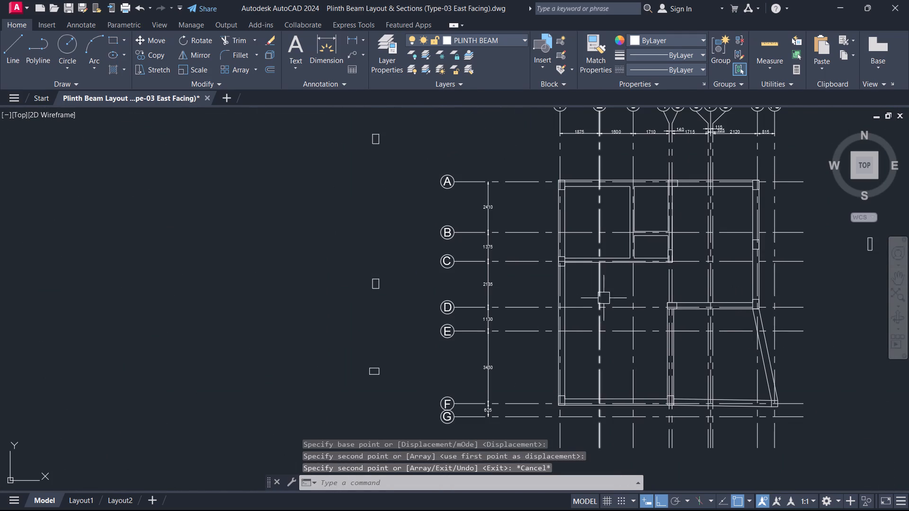
pyautogui.moveTo(686, 307); pyautogui.dragTo(533, 297, button='middle')
pyautogui.moveTo(786, 294); pyautogui.dragTo(757, 269)
pyautogui.click(697, 208)
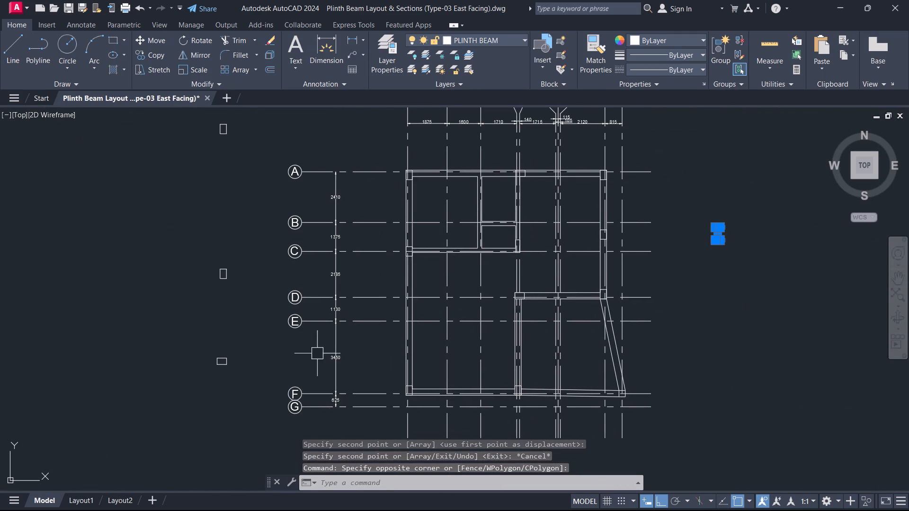
pyautogui.moveTo(248, 389); pyautogui.dragTo(228, 335)
pyautogui.click(149, 117)
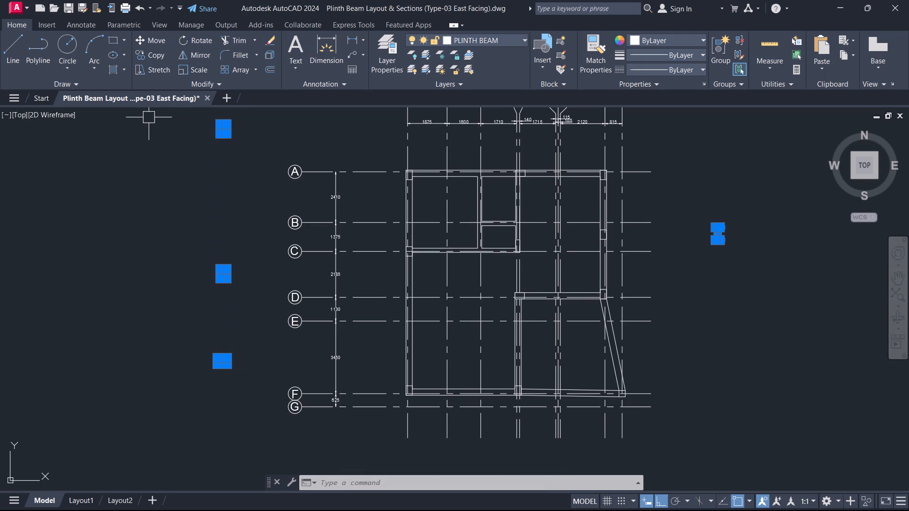
pyautogui.press('Delete')
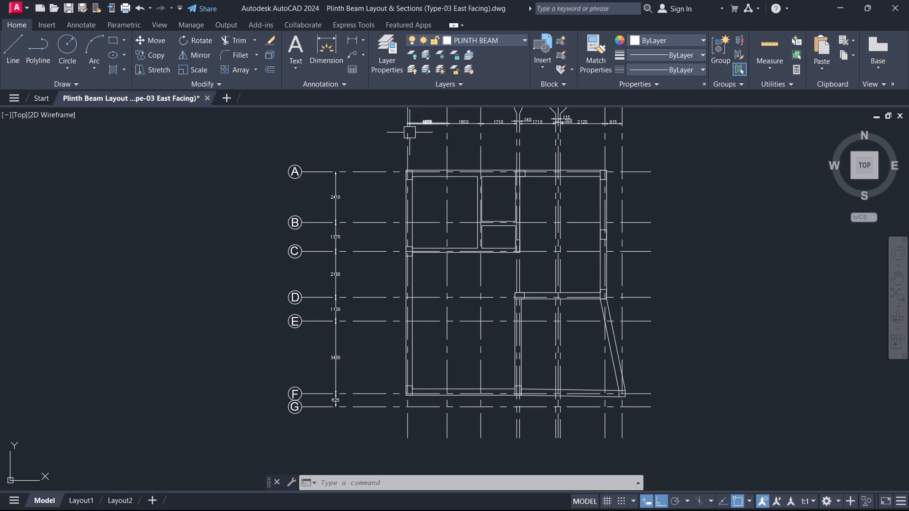
# Turn off the CENTER LINE layer.
pyautogui.click(501, 43)
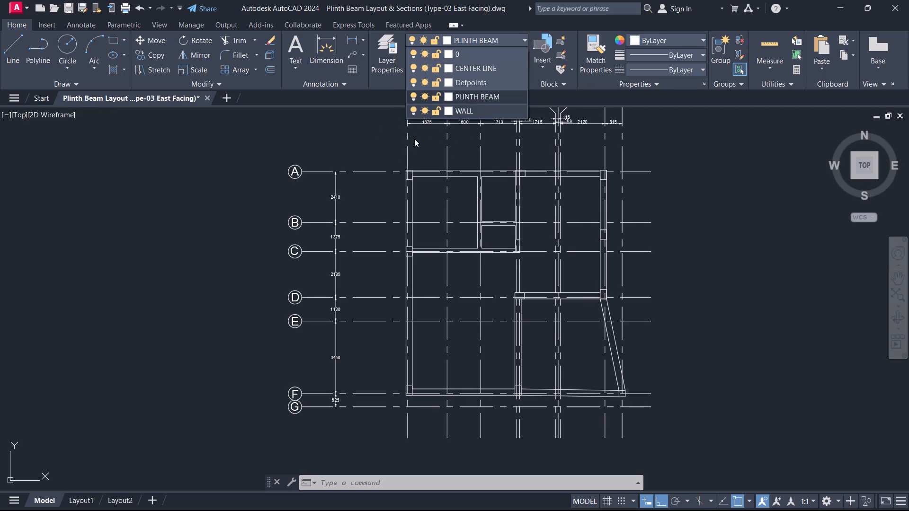
pyautogui.click(413, 69)
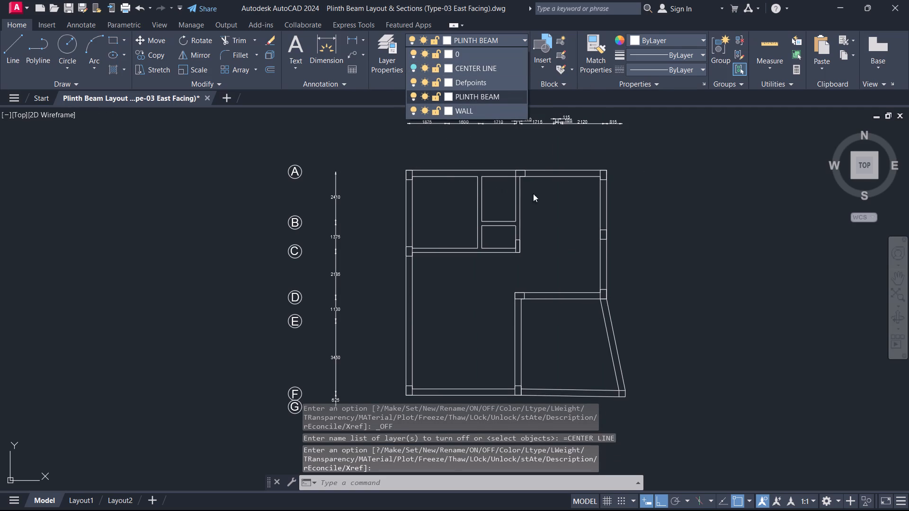
pyautogui.scroll(2, 613, 244)
pyautogui.press('Escape')
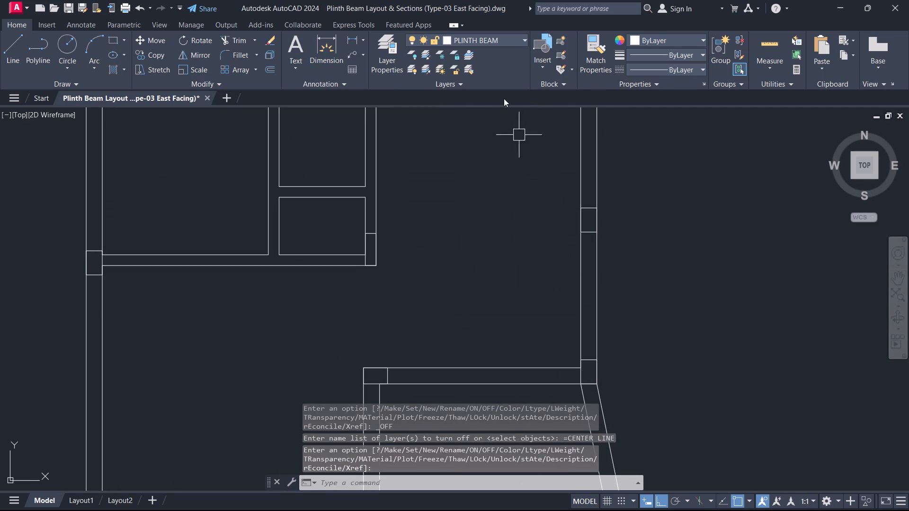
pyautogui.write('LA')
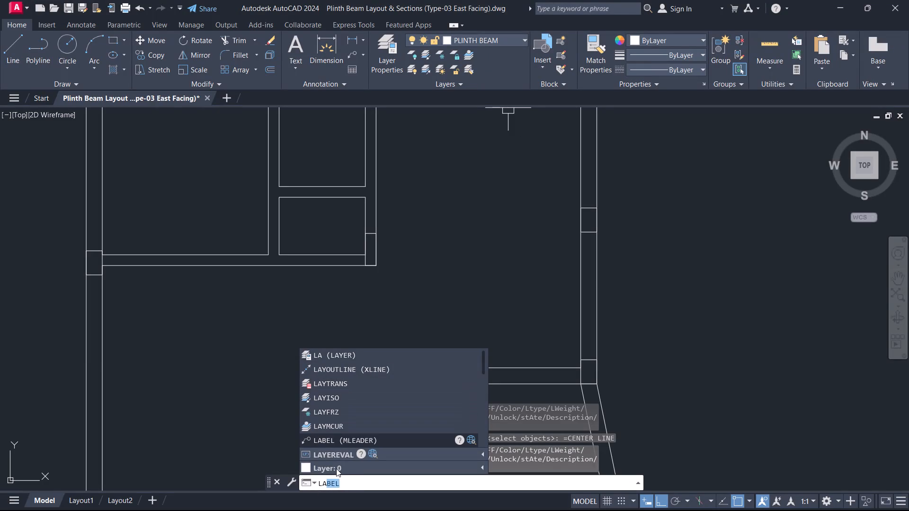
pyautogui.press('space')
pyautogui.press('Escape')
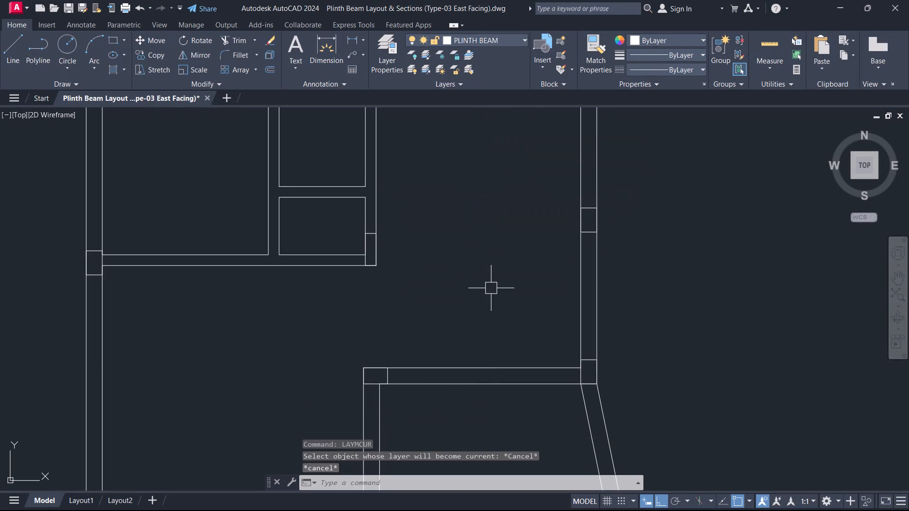
# Create a new layer named COLUMN and close the layer manager.
pyautogui.write('LA')
pyautogui.press('space')
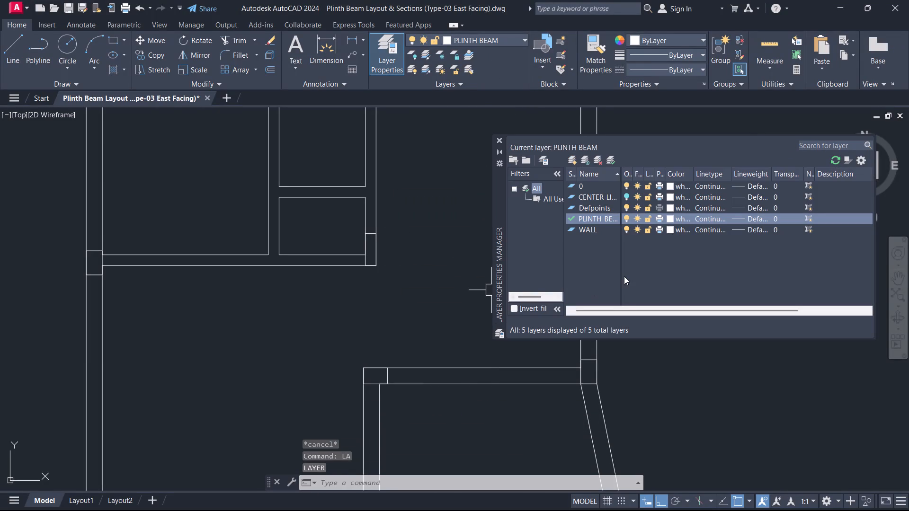
pyautogui.click(624, 276)
pyautogui.hotkey('alt', 'n')
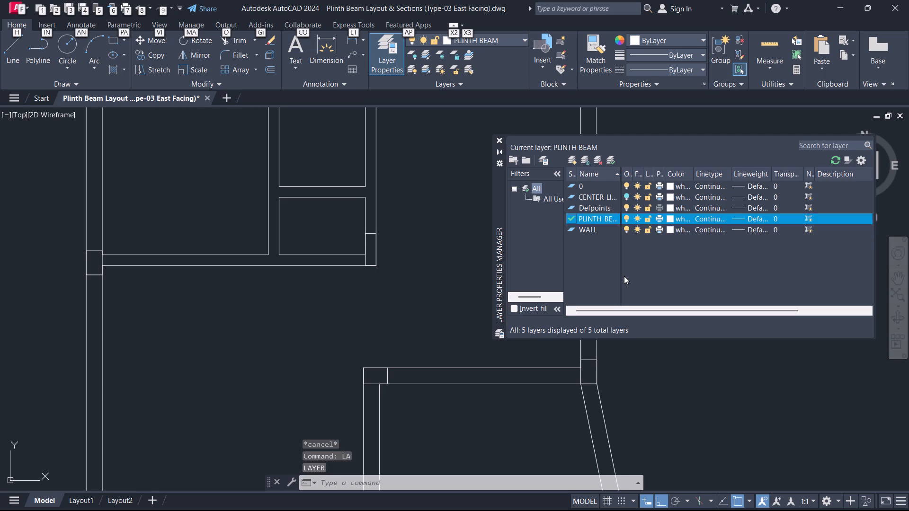
pyautogui.press('x')
pyautogui.write(']C')
pyautogui.press('BackSpace')
pyautogui.press('BackSpace')
pyautogui.press('BackSpace')
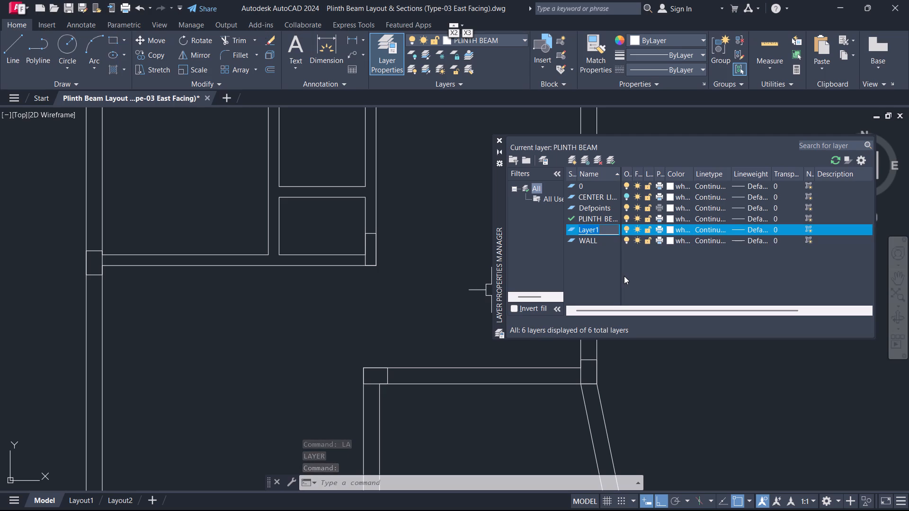
pyautogui.press('BackSpace')
pyautogui.moveTo(606, 233); pyautogui.dragTo(600, 231)
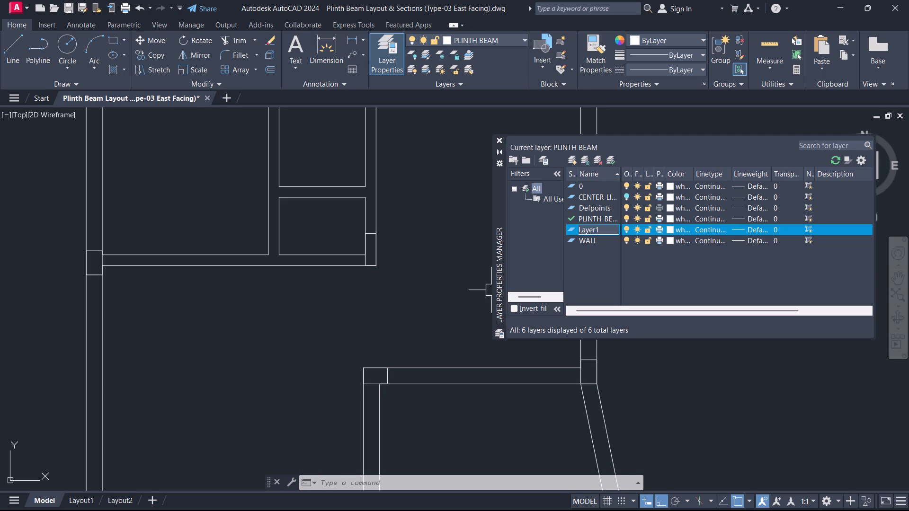
pyautogui.moveTo(600, 231); pyautogui.dragTo(572, 232)
pyautogui.press('BackSpace')
pyautogui.write('COLUMN')
pyautogui.click(693, 286)
pyautogui.click(453, 216)
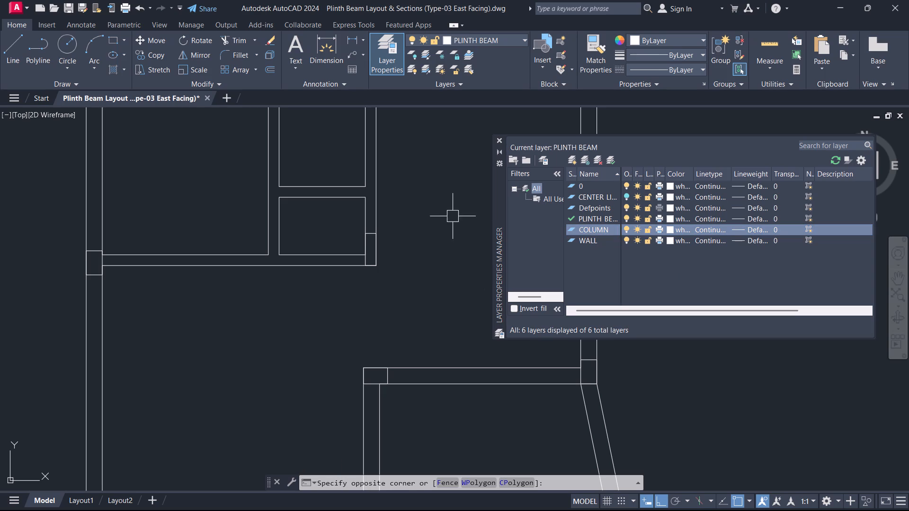
pyautogui.doubleClick(501, 142)
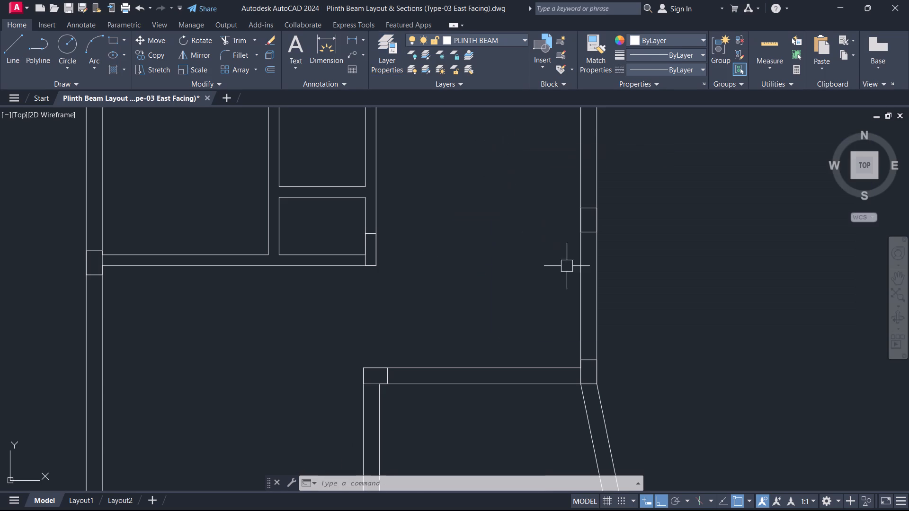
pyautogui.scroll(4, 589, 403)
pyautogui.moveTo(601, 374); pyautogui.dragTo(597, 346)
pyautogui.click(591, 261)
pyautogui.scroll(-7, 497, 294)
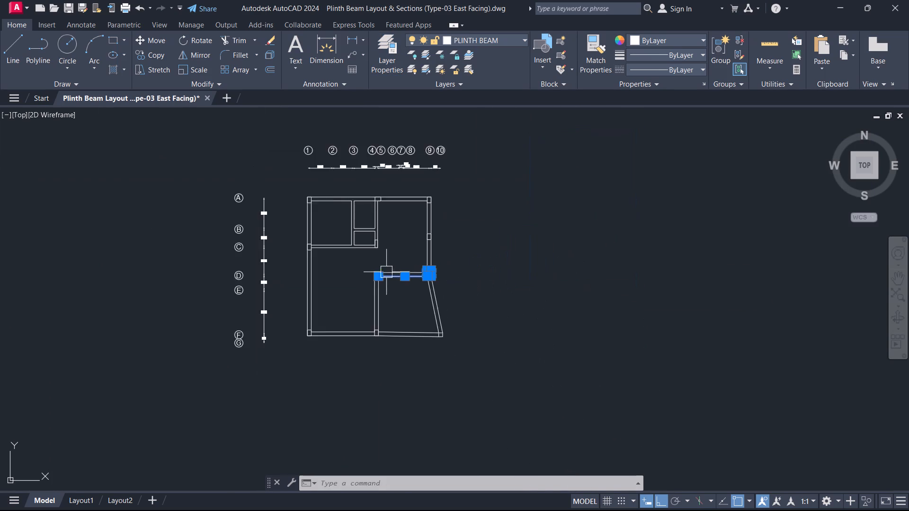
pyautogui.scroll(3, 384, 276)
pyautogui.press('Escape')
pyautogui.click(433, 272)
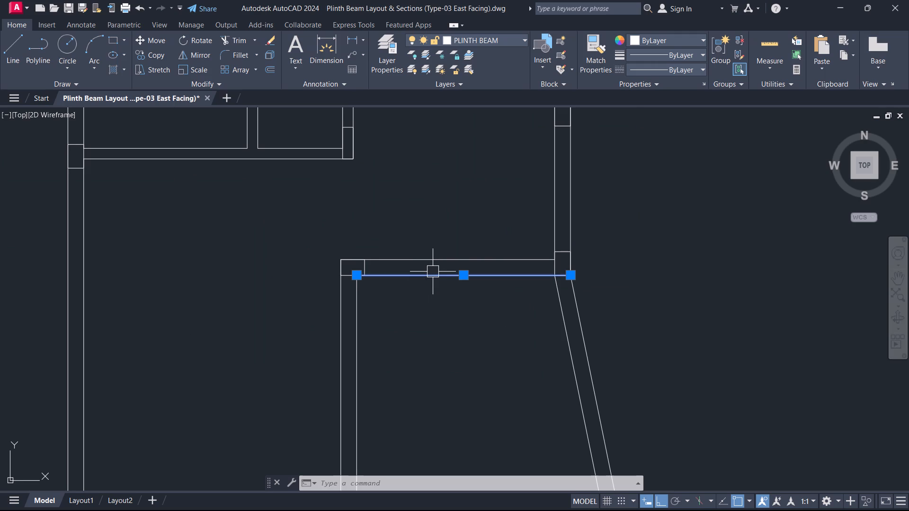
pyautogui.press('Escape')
# Move all eleven column rectangles at the beam corners and junctions onto the COLUMN layer, then clear the selection.
pyautogui.scroll(4, 588, 284)
pyautogui.moveTo(460, 205); pyautogui.dragTo(454, 205)
pyautogui.click(335, 210)
pyautogui.scroll(-3, 364, 198)
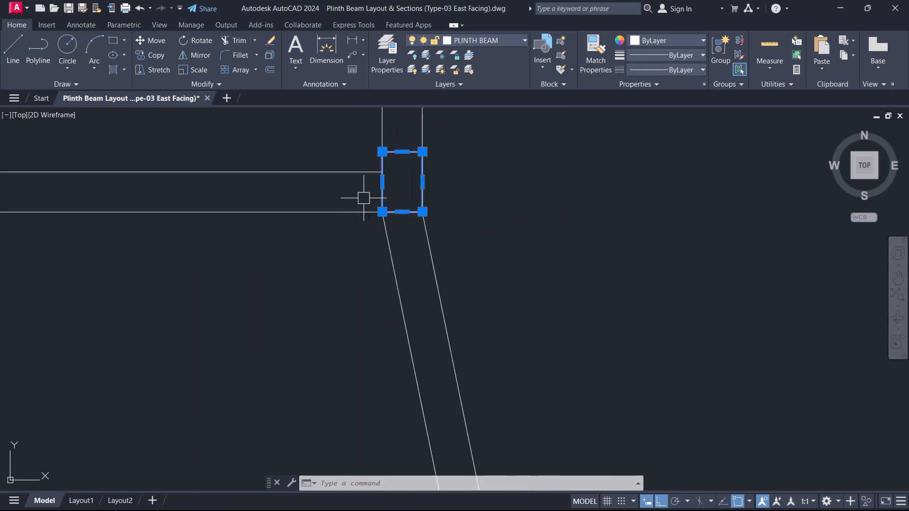
pyautogui.scroll(-2, 364, 198)
pyautogui.scroll(3, 195, 203)
pyautogui.moveTo(174, 188); pyautogui.dragTo(168, 187)
pyautogui.click(157, 187)
pyautogui.scroll(-5, 181, 298)
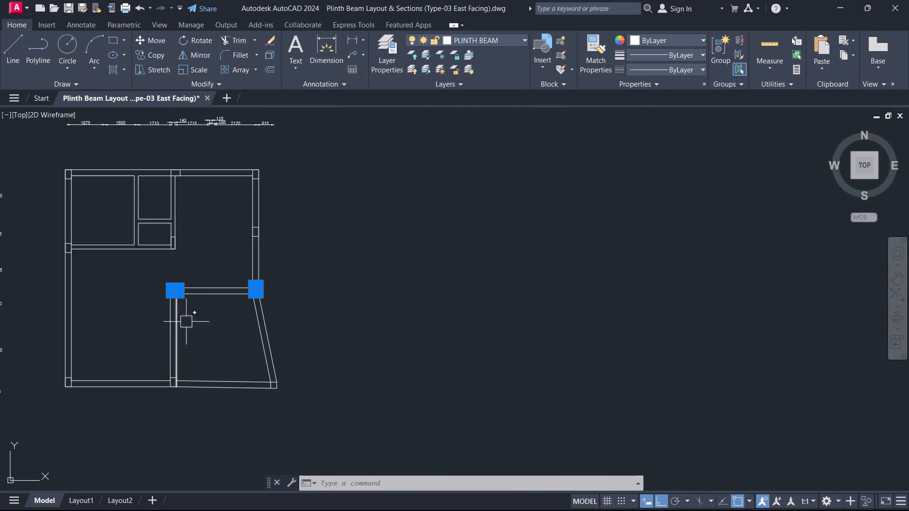
pyautogui.moveTo(187, 355); pyautogui.dragTo(395, 195, button='middle')
pyautogui.scroll(5, 384, 219)
pyautogui.moveTo(360, 237); pyautogui.dragTo(355, 238)
pyautogui.click(322, 243)
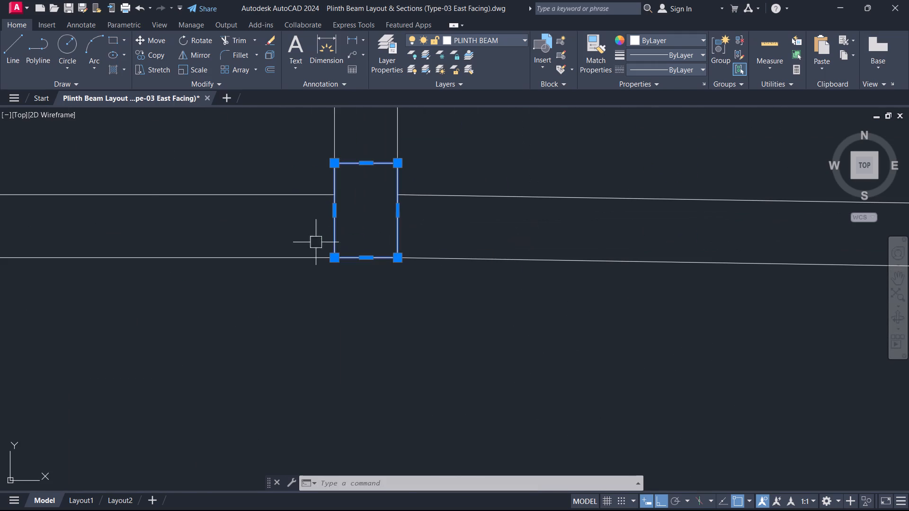
pyautogui.scroll(-5, 148, 220)
pyautogui.moveTo(148, 220); pyautogui.dragTo(336, 233, button='middle')
pyautogui.scroll(5, 448, 233)
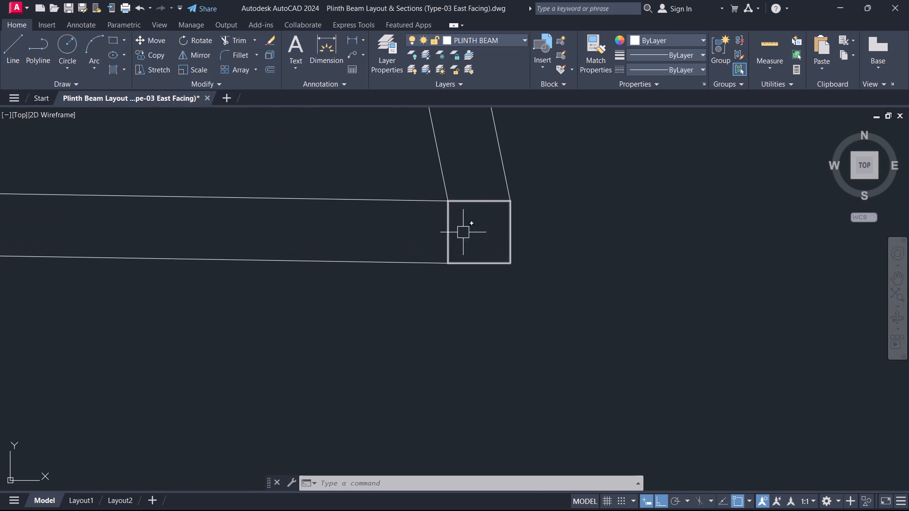
pyautogui.moveTo(464, 234); pyautogui.dragTo(459, 235)
pyautogui.click(433, 240)
pyautogui.scroll(-5, 142, 225)
pyautogui.moveTo(103, 197); pyautogui.dragTo(622, 234, button='middle')
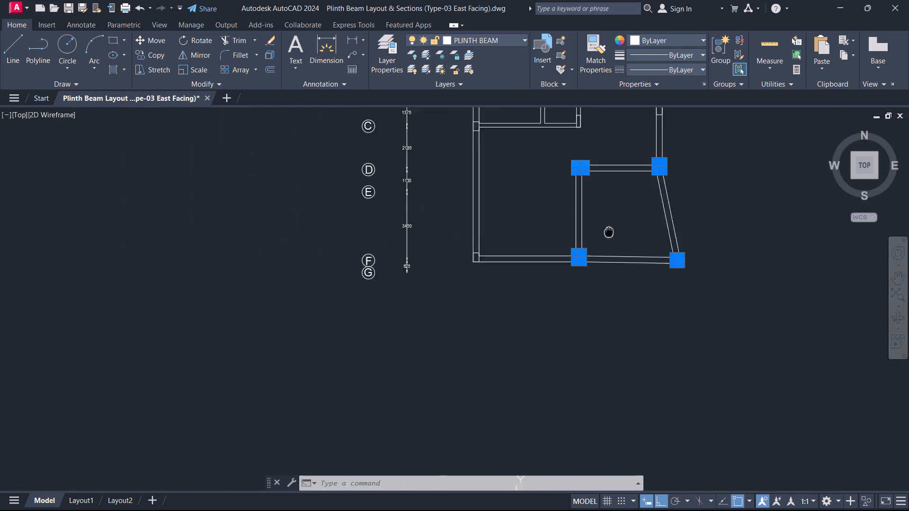
pyautogui.moveTo(622, 234); pyautogui.dragTo(783, 256, button='middle')
pyautogui.scroll(2, 712, 292)
pyautogui.scroll(5, 558, 247)
pyautogui.moveTo(642, 336); pyautogui.dragTo(628, 333)
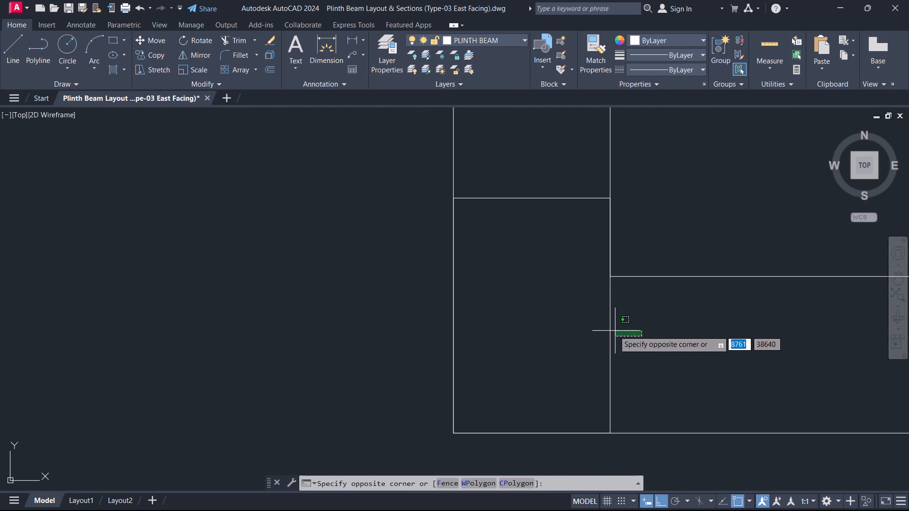
pyautogui.click(572, 314)
pyautogui.scroll(-7, 579, 299)
pyautogui.scroll(6, 594, 144)
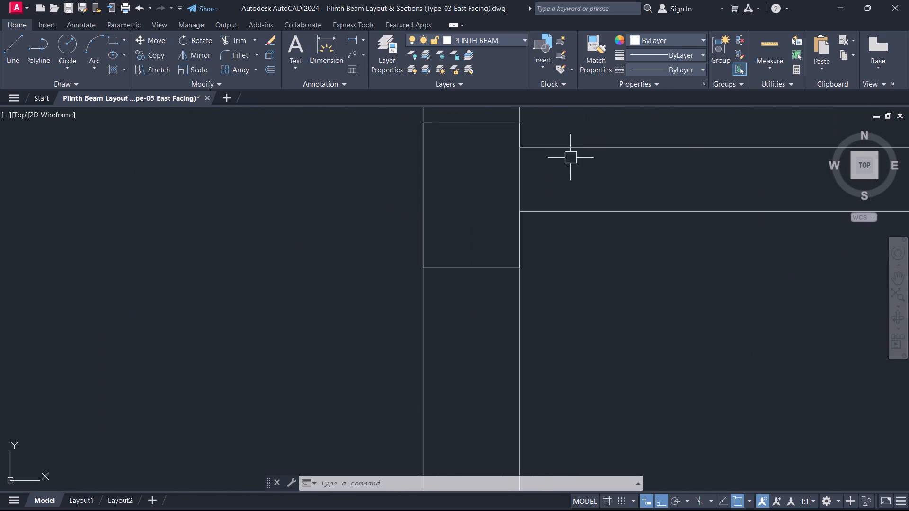
pyautogui.click(529, 177)
pyautogui.click(499, 184)
pyautogui.scroll(-9, 569, 181)
pyautogui.scroll(4, 662, 185)
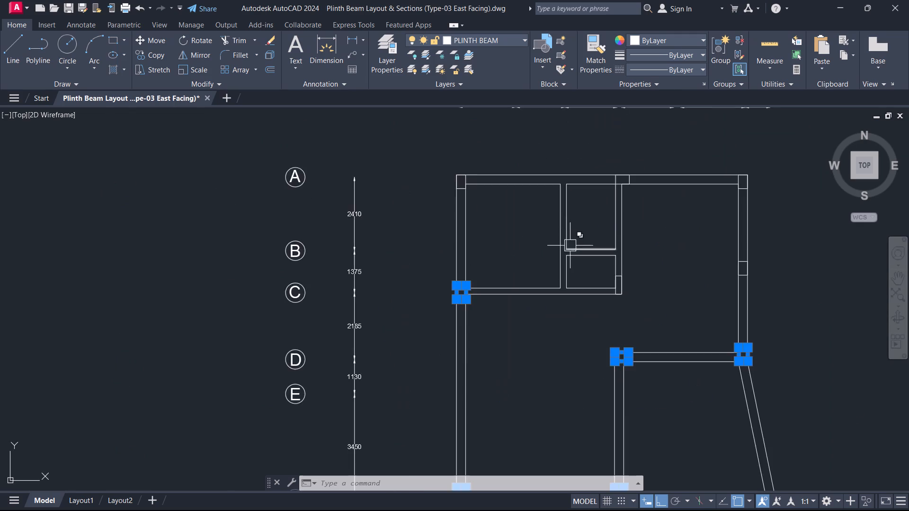
pyautogui.scroll(3, 570, 246)
pyautogui.scroll(5, 758, 352)
pyautogui.scroll(-3, 601, 228)
pyautogui.moveTo(601, 228); pyautogui.dragTo(595, 300, button='middle')
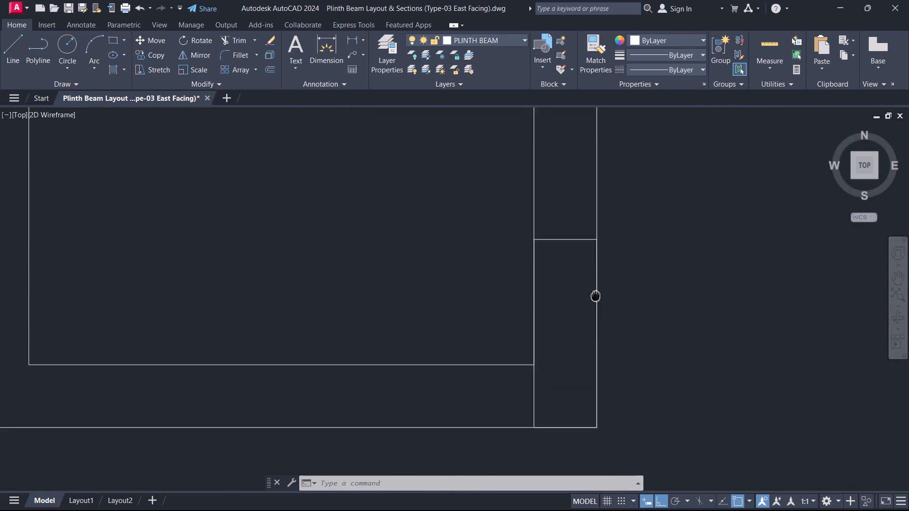
pyautogui.moveTo(595, 300); pyautogui.dragTo(596, 361, button='middle')
pyautogui.moveTo(572, 347); pyautogui.dragTo(570, 342)
pyautogui.click(557, 293)
pyautogui.scroll(-5, 566, 271)
pyautogui.scroll(2, 578, 181)
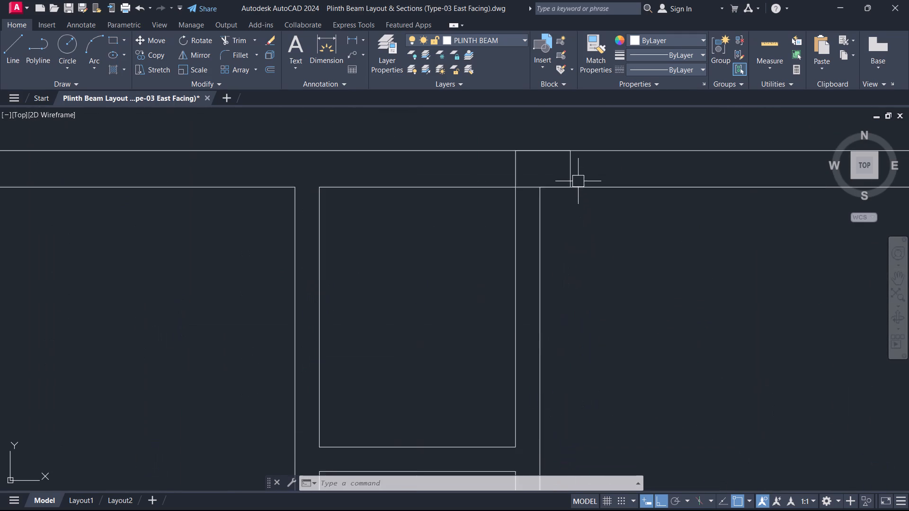
pyautogui.scroll(3, 578, 181)
pyautogui.click(580, 171)
pyautogui.click(532, 161)
pyautogui.scroll(-3, 383, 206)
pyautogui.scroll(1, 376, 211)
pyautogui.scroll(-2, 231, 240)
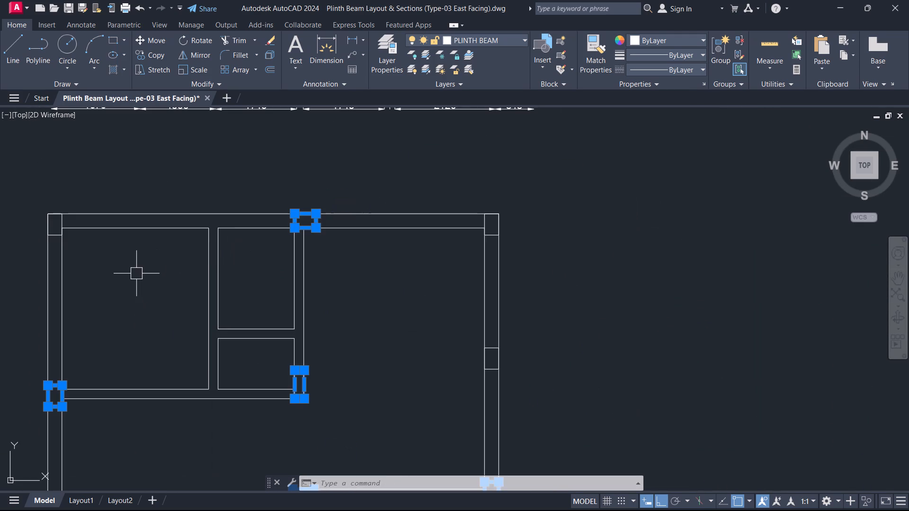
pyautogui.moveTo(354, 371); pyautogui.dragTo(610, 400, button='middle')
pyautogui.scroll(-1, 735, 449)
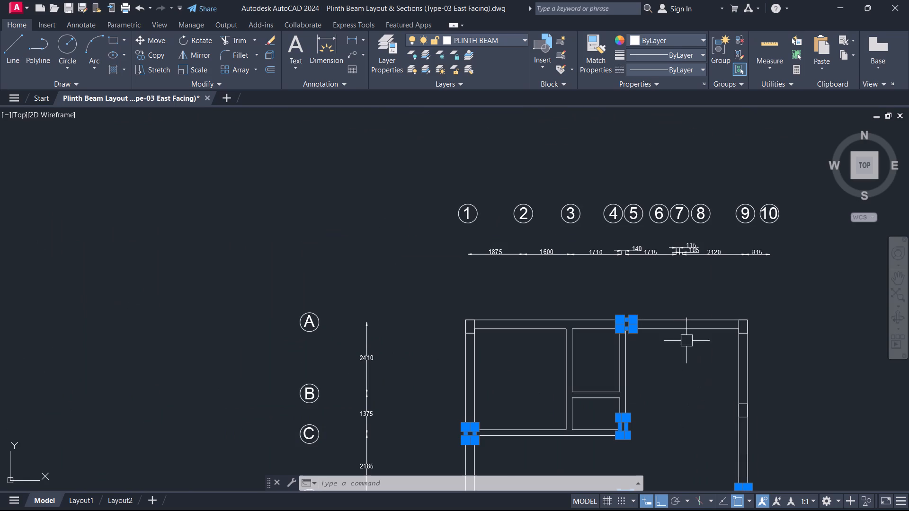
pyautogui.middleClick(669, 314)
pyautogui.moveTo(691, 384); pyautogui.dragTo(541, 268, button='middle')
pyautogui.scroll(6, 595, 300)
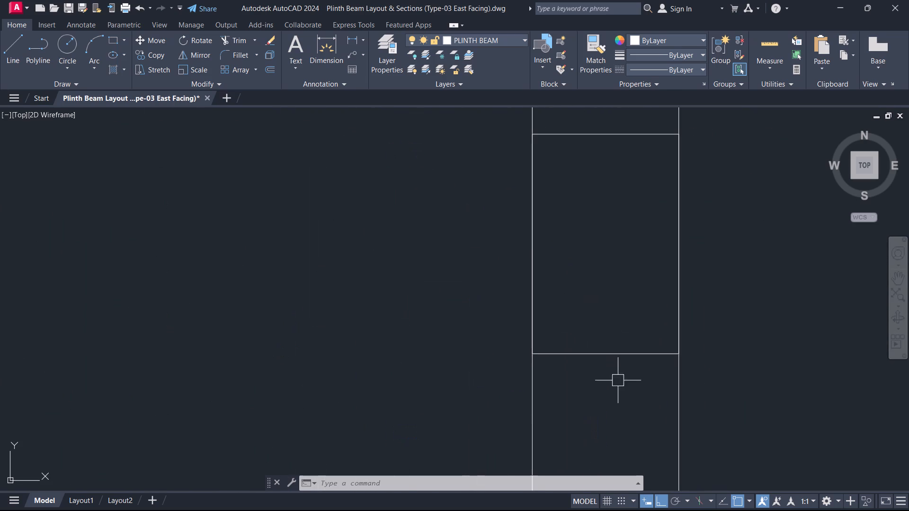
pyautogui.moveTo(621, 387); pyautogui.dragTo(618, 368)
pyautogui.click(612, 341)
pyautogui.scroll(-2, 595, 275)
pyautogui.scroll(1, 595, 275)
pyautogui.scroll(-5, 595, 274)
pyautogui.scroll(-2, 597, 221)
pyautogui.scroll(1, 597, 219)
pyautogui.scroll(-2, 597, 219)
pyautogui.scroll(2, 597, 219)
pyautogui.scroll(-2, 597, 219)
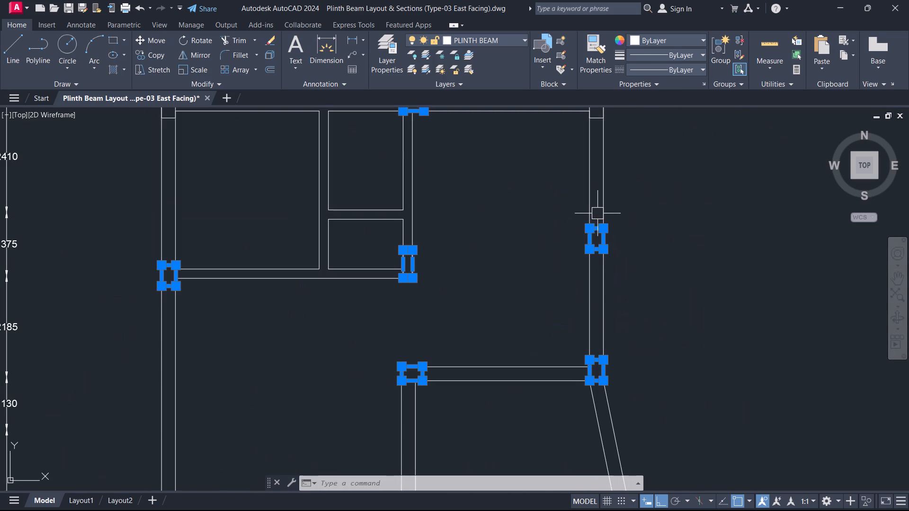
pyautogui.moveTo(604, 198); pyautogui.dragTo(617, 441, button='middle')
pyautogui.scroll(4, 605, 394)
pyautogui.click(653, 352)
pyautogui.click(645, 324)
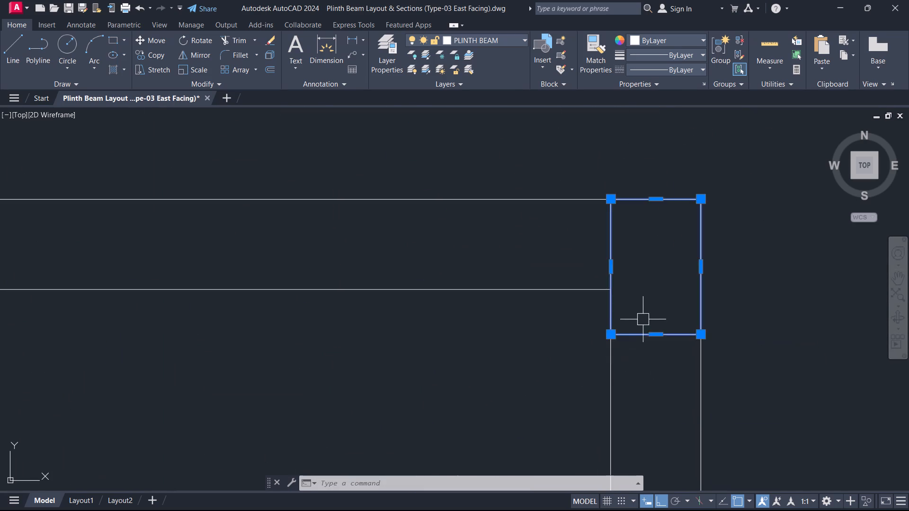
pyautogui.scroll(-6, 599, 321)
pyautogui.scroll(6, 417, 320)
pyautogui.click(492, 306)
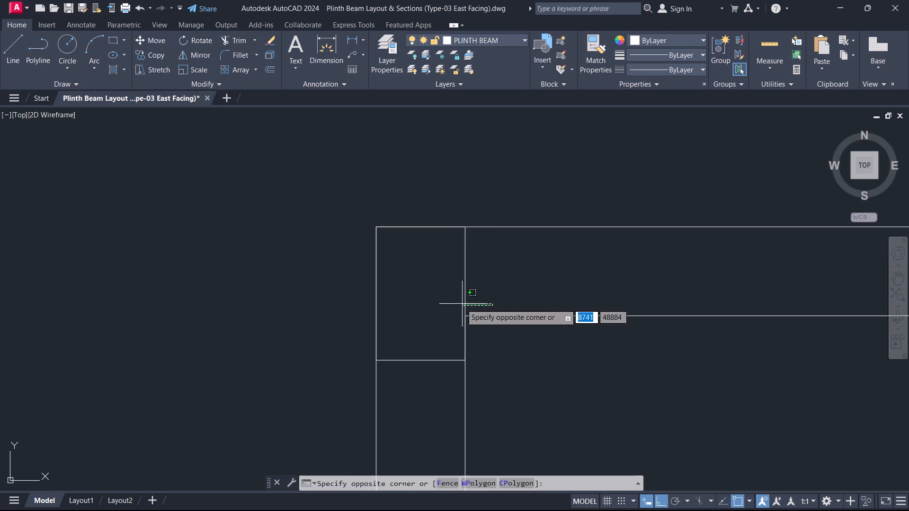
pyautogui.click(446, 303)
pyautogui.scroll(-2, 444, 303)
pyautogui.scroll(1, 448, 314)
pyautogui.scroll(-7, 450, 315)
pyautogui.scroll(-4, 527, 347)
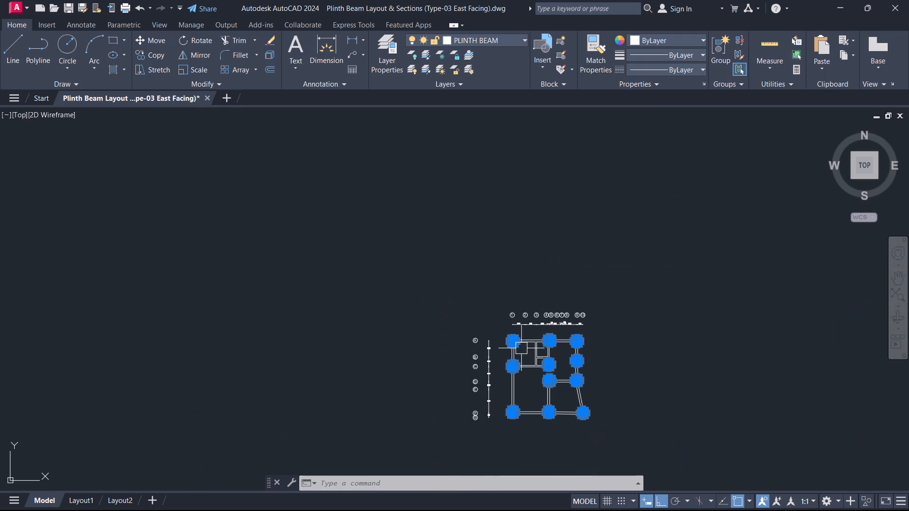
pyautogui.scroll(2, 521, 281)
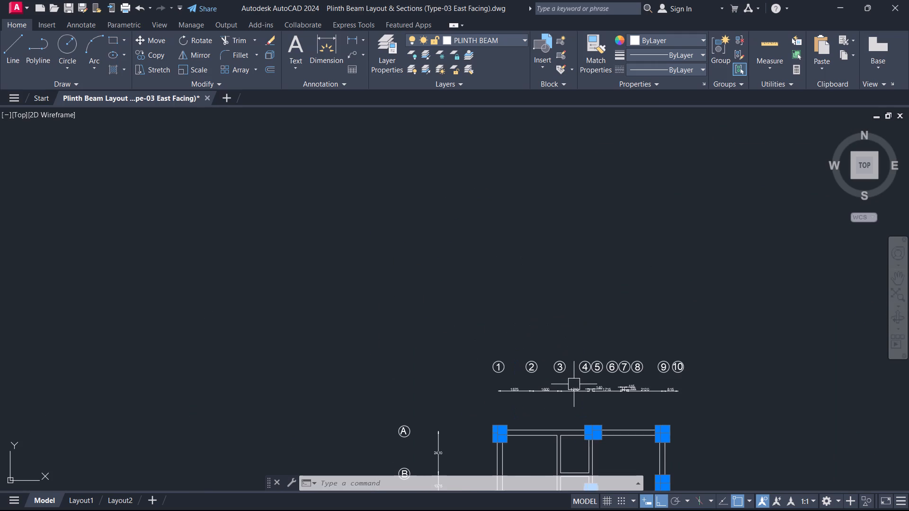
pyautogui.scroll(2, 601, 402)
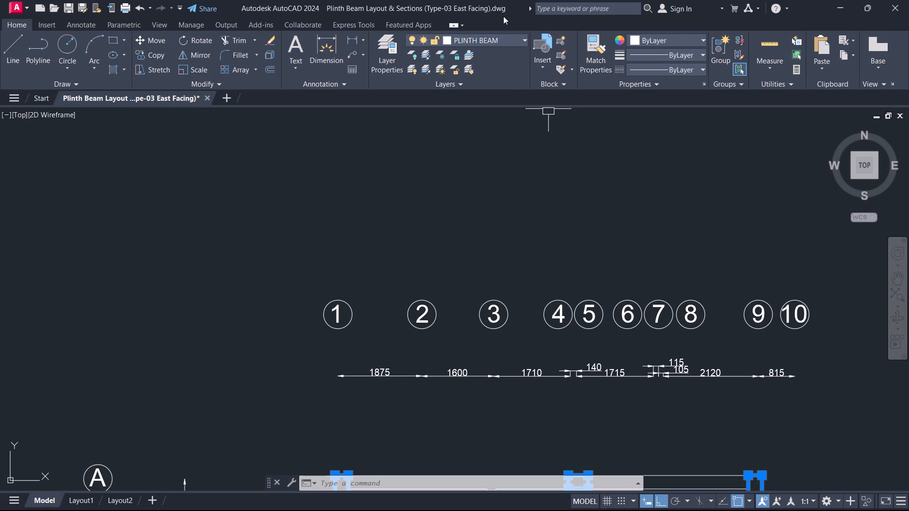
pyautogui.click(509, 35)
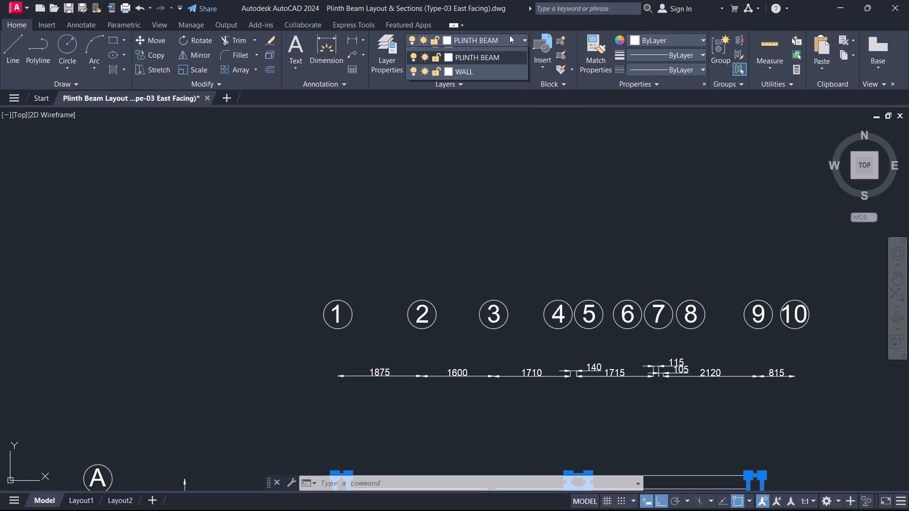
pyautogui.click(489, 86)
pyautogui.scroll(-3, 502, 249)
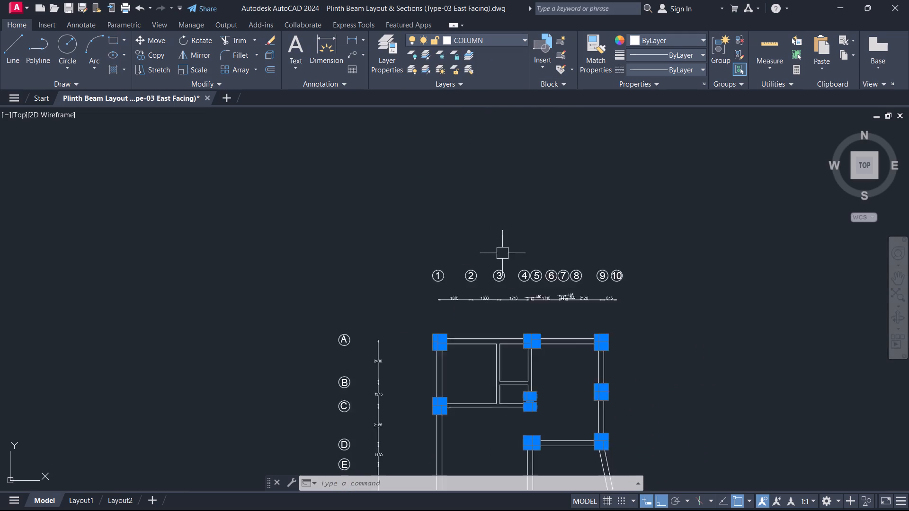
pyautogui.scroll(-1, 503, 255)
pyautogui.scroll(3, 540, 354)
pyautogui.moveTo(541, 355); pyautogui.dragTo(564, 293, button='middle')
pyautogui.press('Escape')
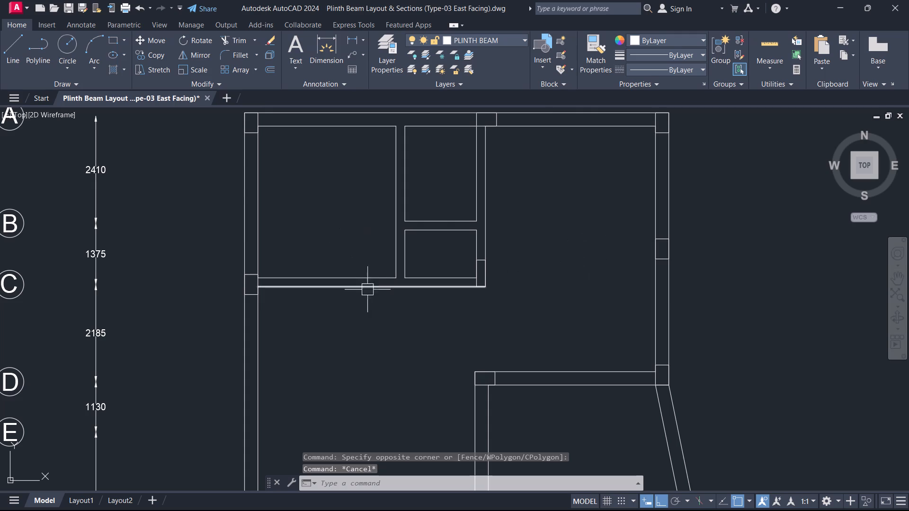
# Hatch the interior column at the free end of the grid C beam with the SOLID pattern.
pyautogui.write('H')
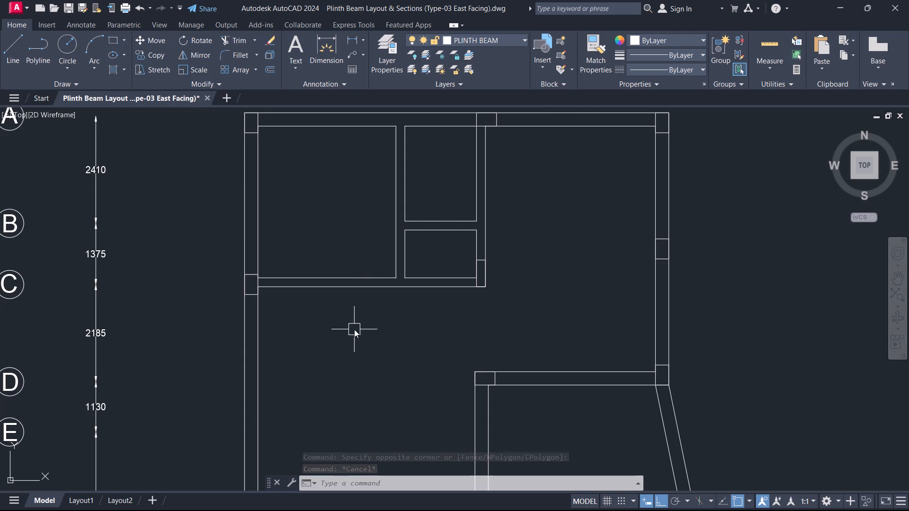
pyautogui.press('space')
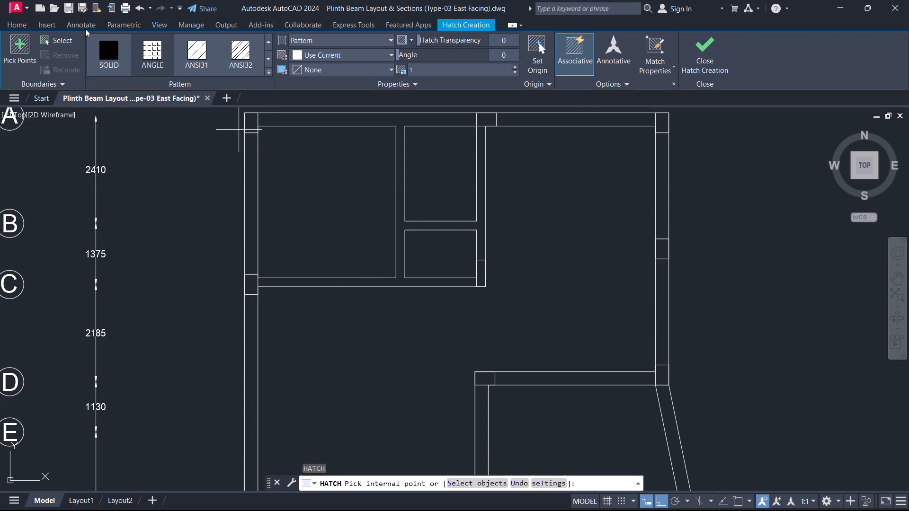
pyautogui.click(93, 57)
pyautogui.scroll(2, 490, 276)
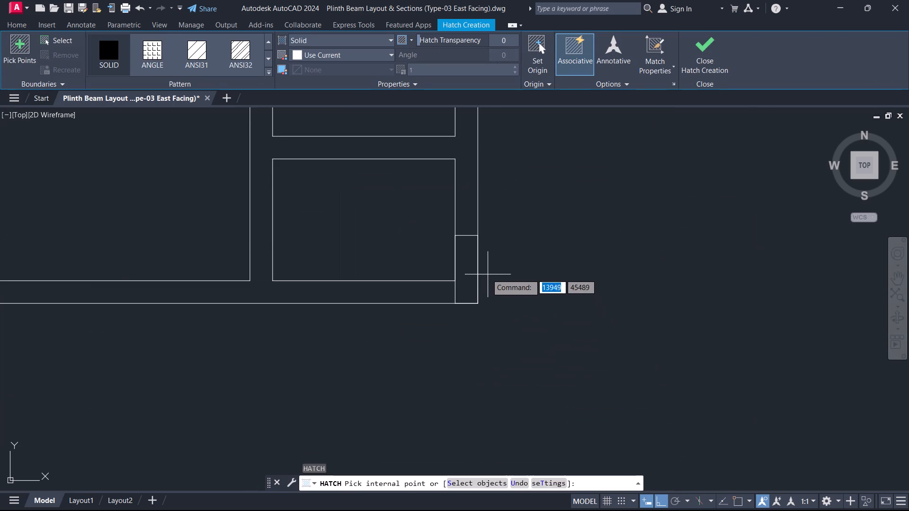
pyautogui.click(473, 282)
pyautogui.press('Escape')
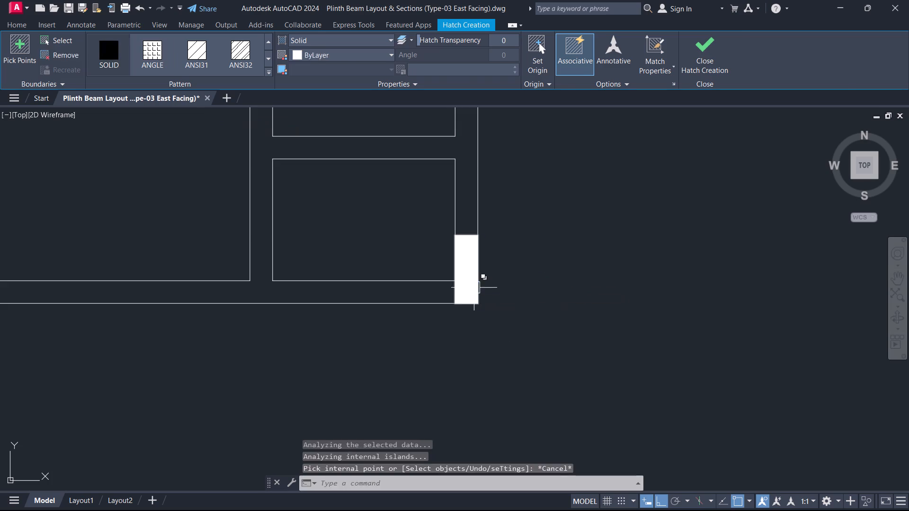
# Fill the column at the plan's lower-right corner, where the slanted beam meets the bottom beam, with a SOLID hatch.
pyautogui.scroll(-5, 550, 332)
pyautogui.press('space')
pyautogui.moveTo(546, 319); pyautogui.dragTo(453, 77, button='middle')
pyautogui.scroll(3, 555, 274)
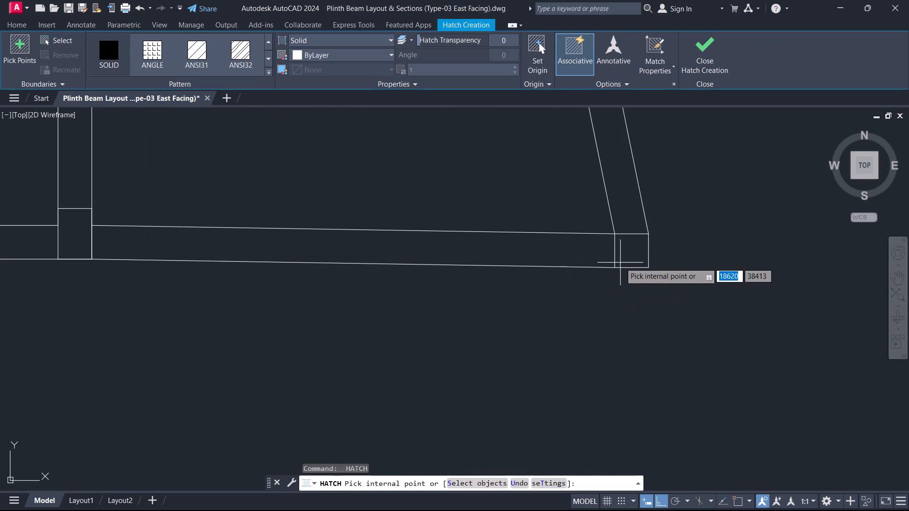
pyautogui.click(636, 244)
pyautogui.press('Escape')
pyautogui.scroll(-4, 605, 259)
pyautogui.scroll(-2, 491, 260)
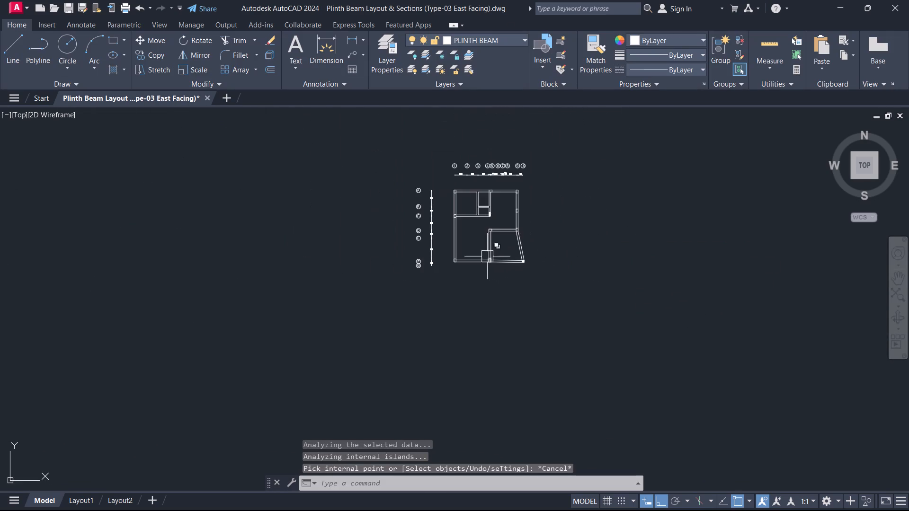
pyautogui.scroll(3, 464, 189)
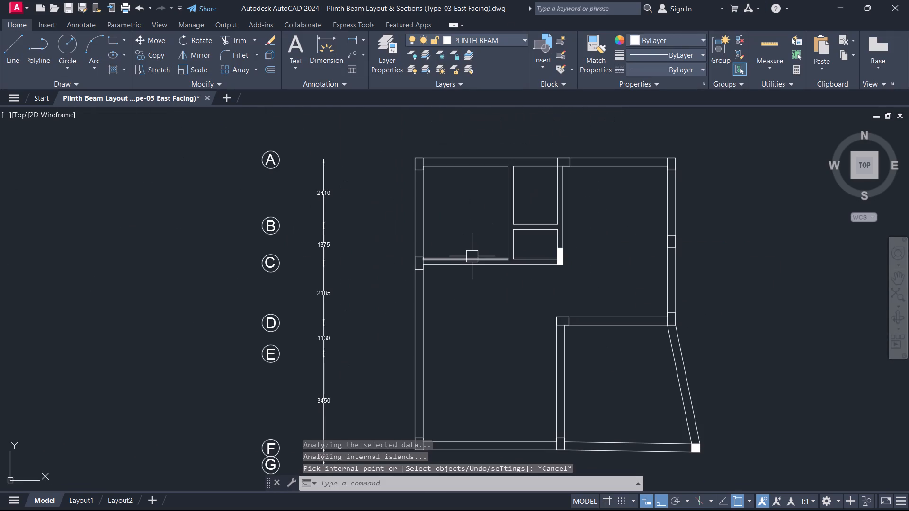
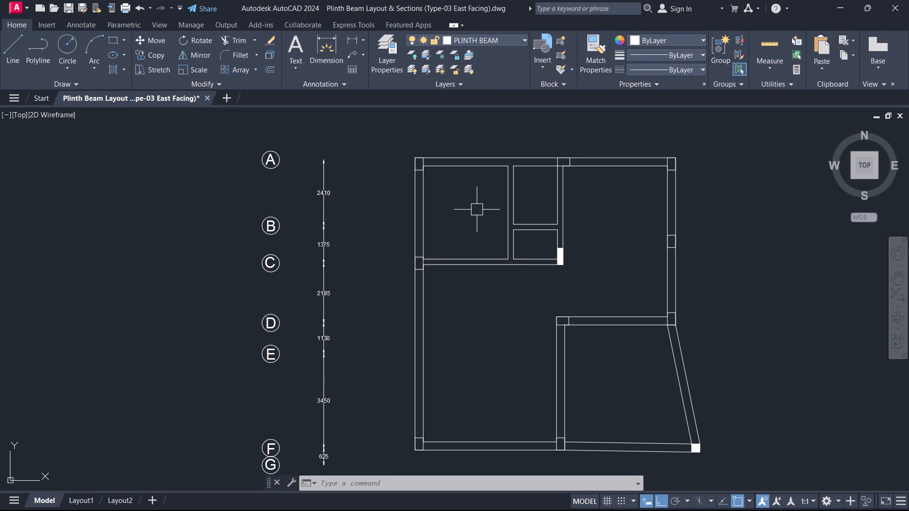
# Hatch the column where the grid A beam meets the grid 1 beam with the ANSI31 pattern at scale 10.
pyautogui.scroll(1, 471, 275)
pyautogui.moveTo(472, 274); pyautogui.dragTo(497, 283, button='middle')
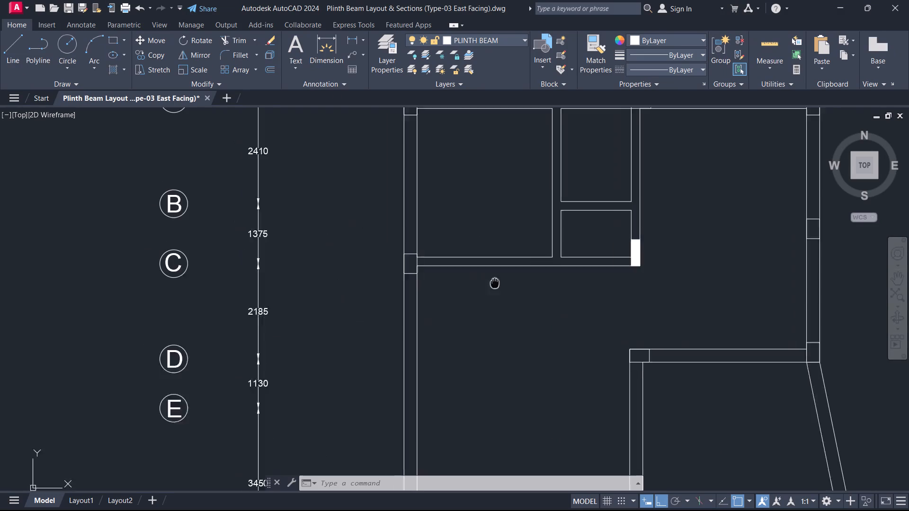
pyautogui.moveTo(497, 283); pyautogui.dragTo(513, 309, button='middle')
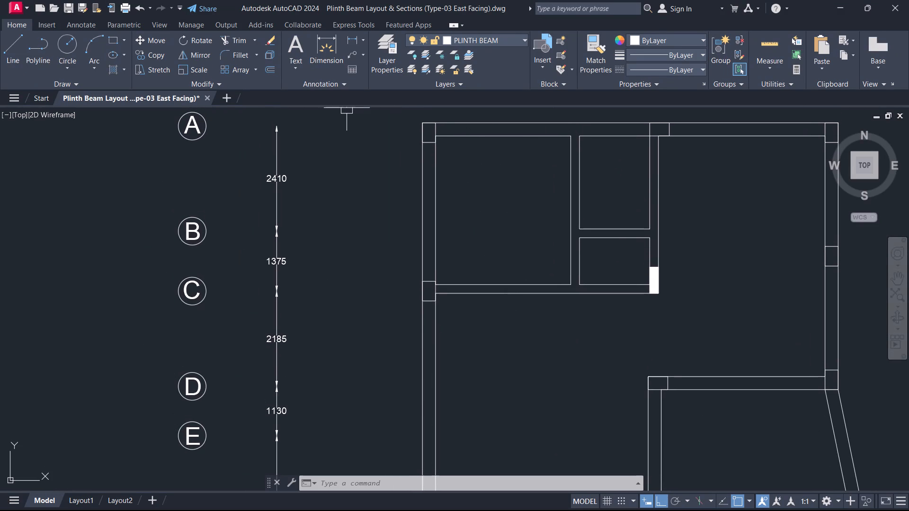
pyautogui.write('H')
pyautogui.press('space')
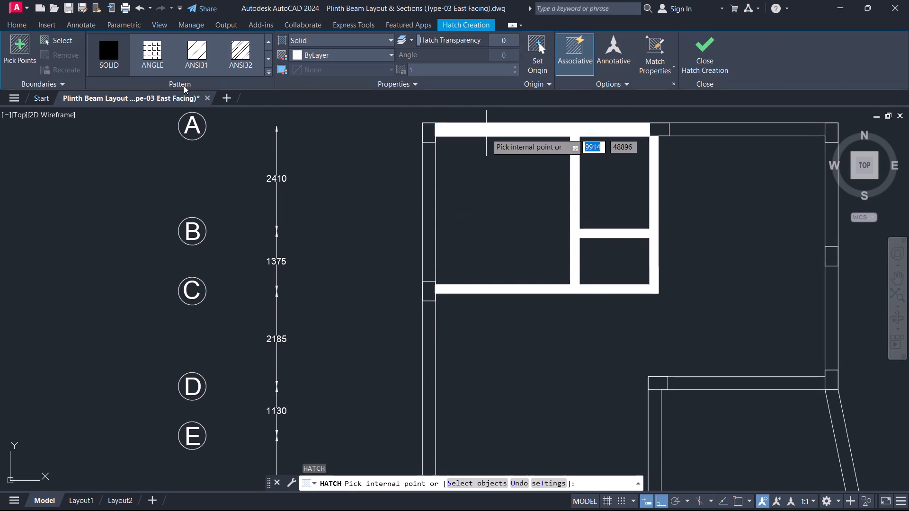
pyautogui.click(205, 48)
pyautogui.scroll(2, 418, 143)
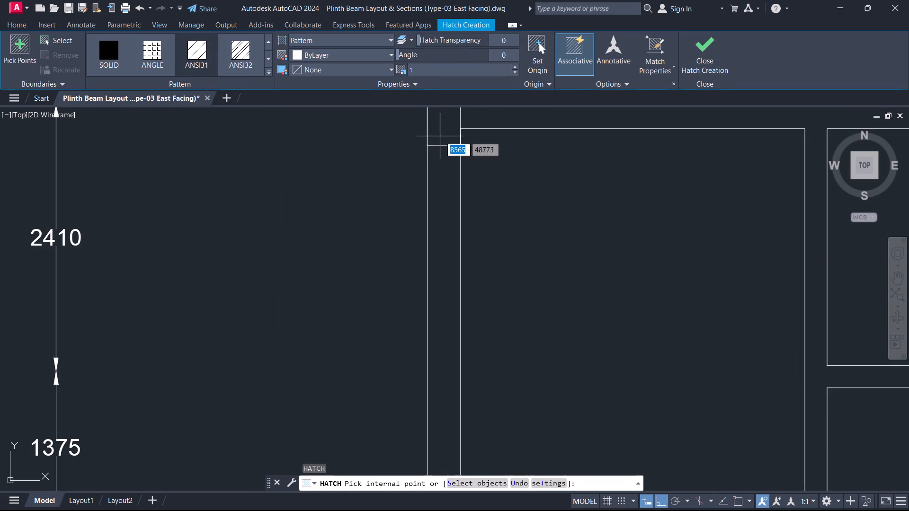
pyautogui.click(440, 137)
pyautogui.moveTo(494, 70); pyautogui.dragTo(475, 68)
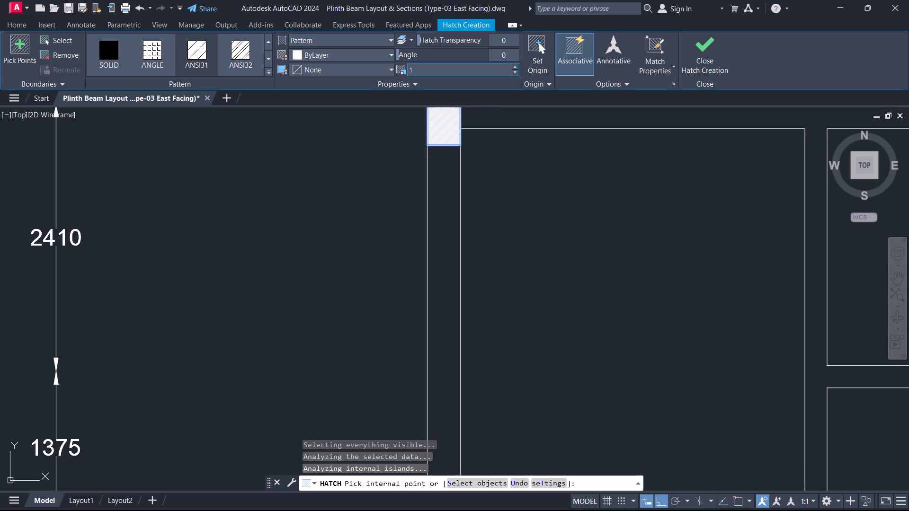
pyautogui.moveTo(475, 68); pyautogui.dragTo(454, 64)
pyautogui.write('10')
pyautogui.press('Return')
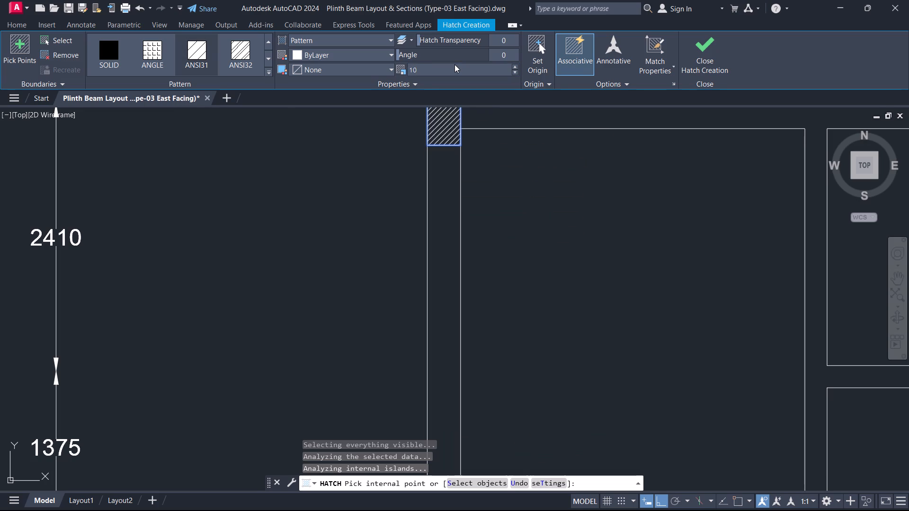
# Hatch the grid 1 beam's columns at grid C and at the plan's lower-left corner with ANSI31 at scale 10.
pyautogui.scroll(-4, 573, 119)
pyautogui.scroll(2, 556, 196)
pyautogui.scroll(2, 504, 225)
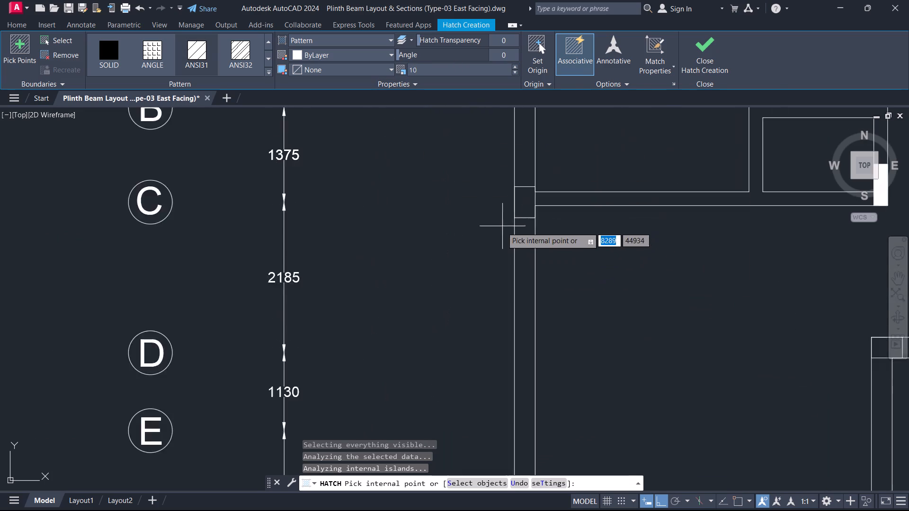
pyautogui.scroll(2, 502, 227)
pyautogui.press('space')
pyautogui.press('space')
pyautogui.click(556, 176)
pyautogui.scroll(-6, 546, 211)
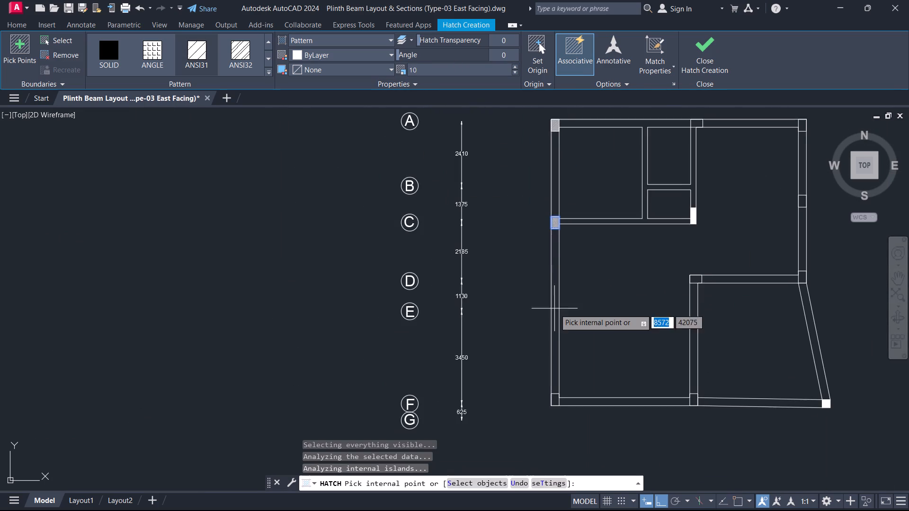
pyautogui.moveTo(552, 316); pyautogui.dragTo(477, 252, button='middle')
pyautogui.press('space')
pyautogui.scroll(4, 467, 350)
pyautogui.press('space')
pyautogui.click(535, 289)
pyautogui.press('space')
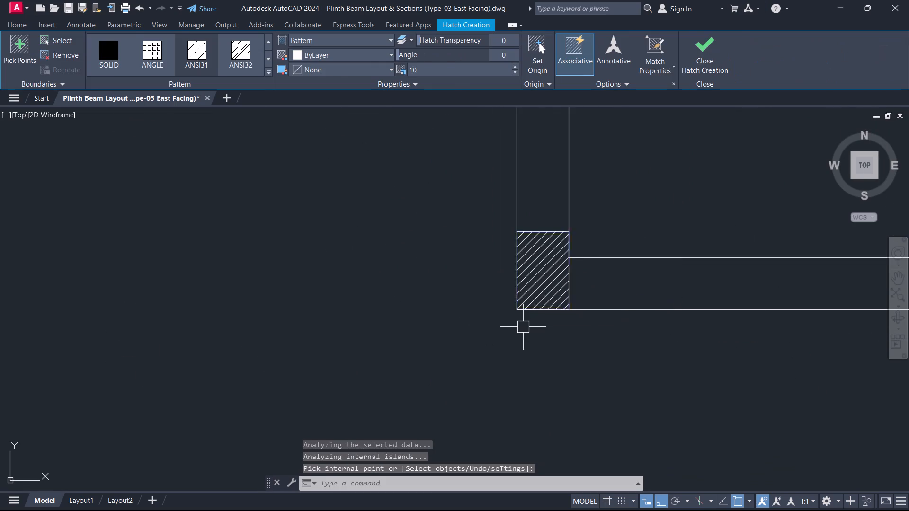
# Hatch the column where the inner vertical beam meets the bottom beam with ANSI31 at scale 10.
pyautogui.scroll(-4, 523, 327)
pyautogui.moveTo(517, 329); pyautogui.dragTo(383, 313, button='middle')
pyautogui.press('space')
pyautogui.scroll(3, 536, 331)
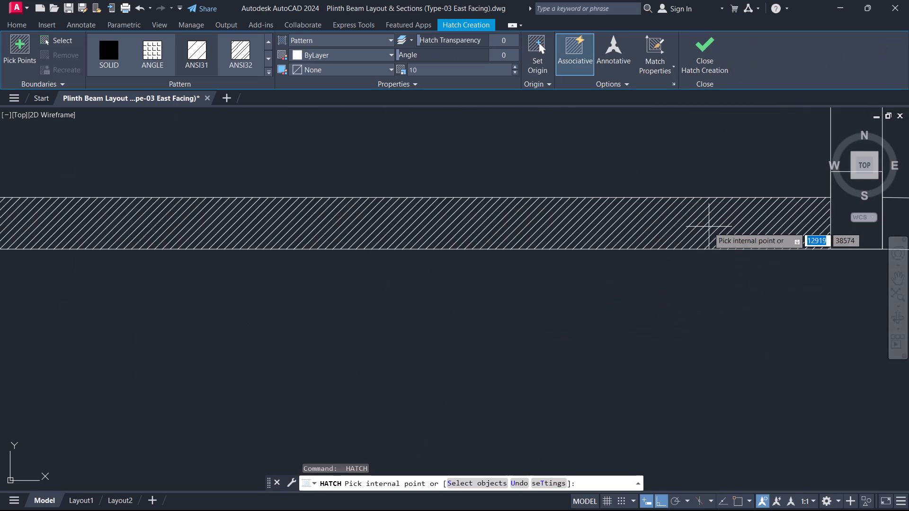
pyautogui.moveTo(708, 229); pyautogui.dragTo(309, 330, button='middle')
pyautogui.click(452, 317)
pyautogui.scroll(-1, 397, 357)
pyautogui.scroll(1, 394, 357)
pyautogui.scroll(-3, 392, 357)
pyautogui.press('space')
# Hatch the column at the left end of the grid D beam with ANSI31 at scale 10.
pyautogui.moveTo(429, 176); pyautogui.dragTo(426, 291, button='middle')
pyautogui.press('space')
pyautogui.scroll(5, 386, 264)
pyautogui.click(525, 306)
pyautogui.press('space')
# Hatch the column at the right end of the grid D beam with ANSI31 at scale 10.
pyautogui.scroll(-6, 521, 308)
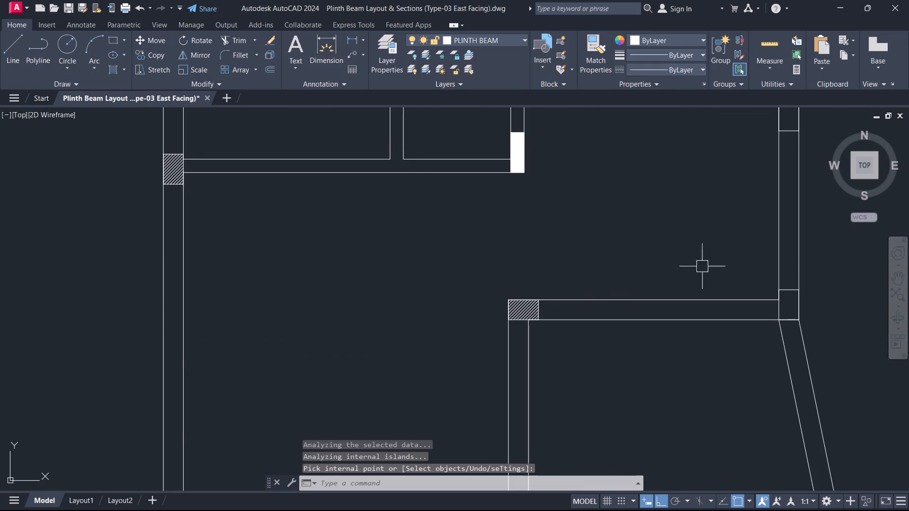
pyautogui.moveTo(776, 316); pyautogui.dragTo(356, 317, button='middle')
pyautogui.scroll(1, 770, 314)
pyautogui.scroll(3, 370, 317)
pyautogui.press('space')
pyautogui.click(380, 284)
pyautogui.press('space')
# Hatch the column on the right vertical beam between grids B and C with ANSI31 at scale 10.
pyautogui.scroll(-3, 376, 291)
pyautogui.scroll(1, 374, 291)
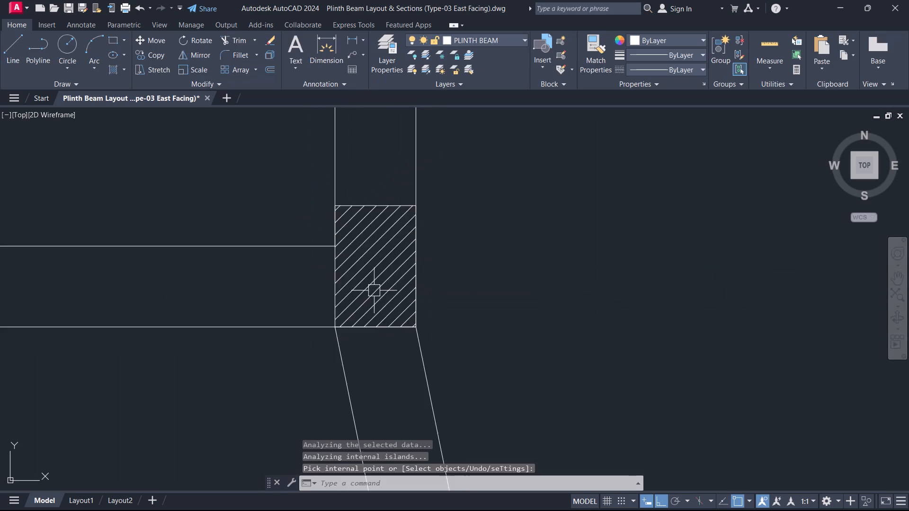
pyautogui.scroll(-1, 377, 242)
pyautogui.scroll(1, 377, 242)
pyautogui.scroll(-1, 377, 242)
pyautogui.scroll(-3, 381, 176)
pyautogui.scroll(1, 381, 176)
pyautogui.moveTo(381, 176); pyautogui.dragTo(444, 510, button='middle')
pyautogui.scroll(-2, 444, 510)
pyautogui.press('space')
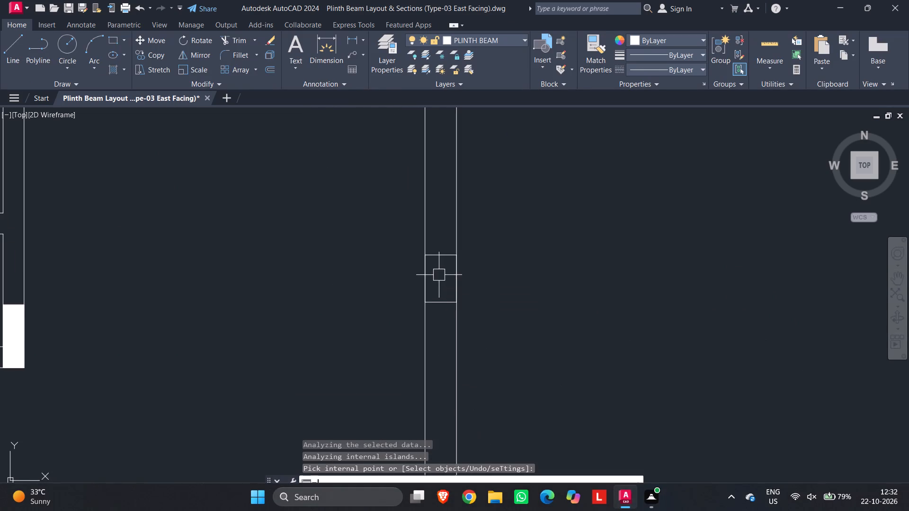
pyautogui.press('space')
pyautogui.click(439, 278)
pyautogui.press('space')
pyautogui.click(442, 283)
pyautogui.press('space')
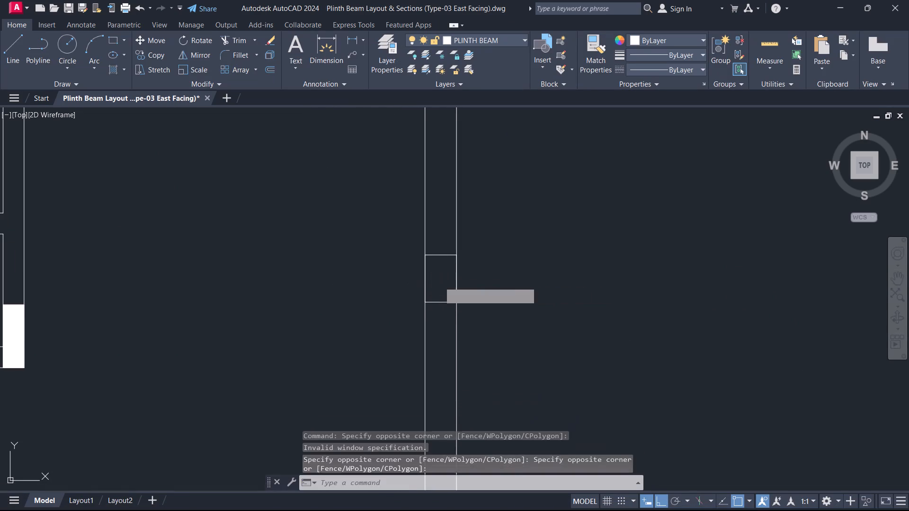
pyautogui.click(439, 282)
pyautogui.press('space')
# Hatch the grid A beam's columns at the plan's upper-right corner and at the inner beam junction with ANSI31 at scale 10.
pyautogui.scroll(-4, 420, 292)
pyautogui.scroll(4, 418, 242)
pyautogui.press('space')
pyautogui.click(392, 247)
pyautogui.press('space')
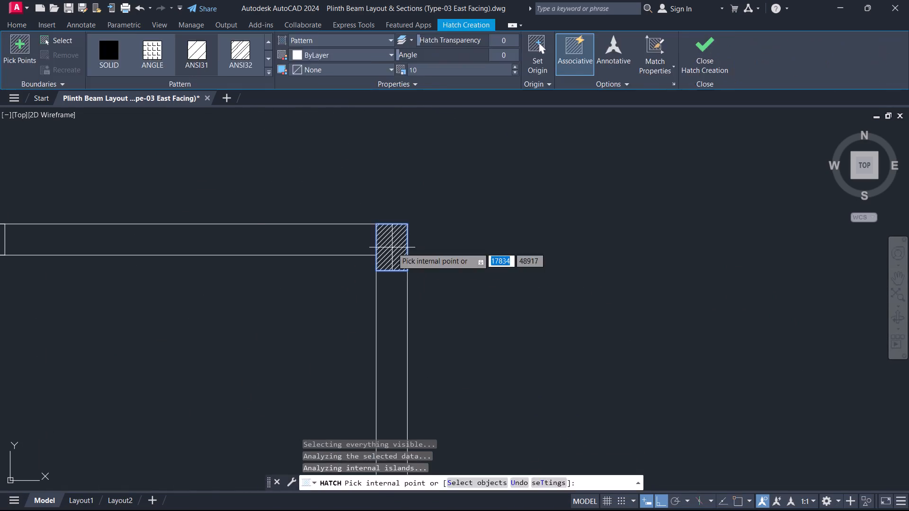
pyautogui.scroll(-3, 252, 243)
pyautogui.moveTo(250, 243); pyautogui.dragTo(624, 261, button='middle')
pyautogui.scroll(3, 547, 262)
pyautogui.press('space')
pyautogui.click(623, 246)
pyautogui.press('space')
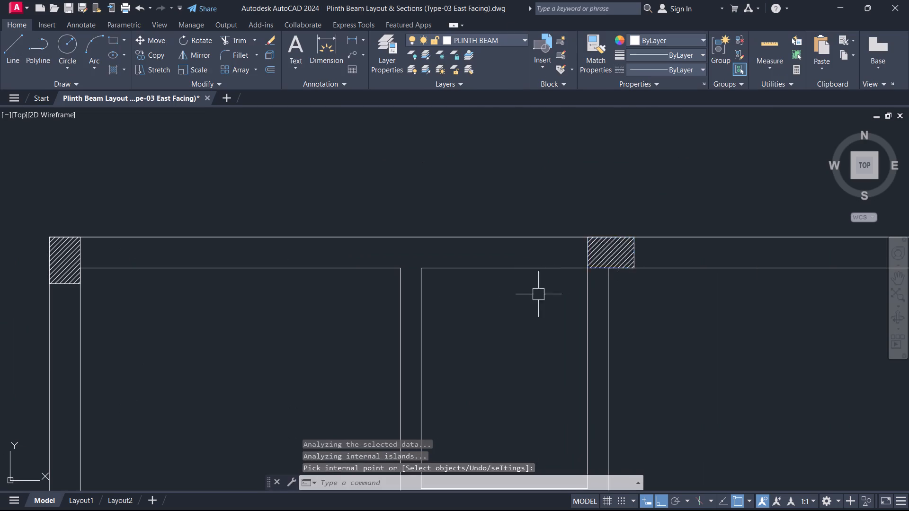
# Set the hatch scale of the plan's upper-left corner column to 20 and close the hatch editor.
pyautogui.scroll(-3, 520, 299)
pyautogui.moveTo(482, 333); pyautogui.dragTo(497, 239, button='middle')
pyautogui.scroll(3, 463, 261)
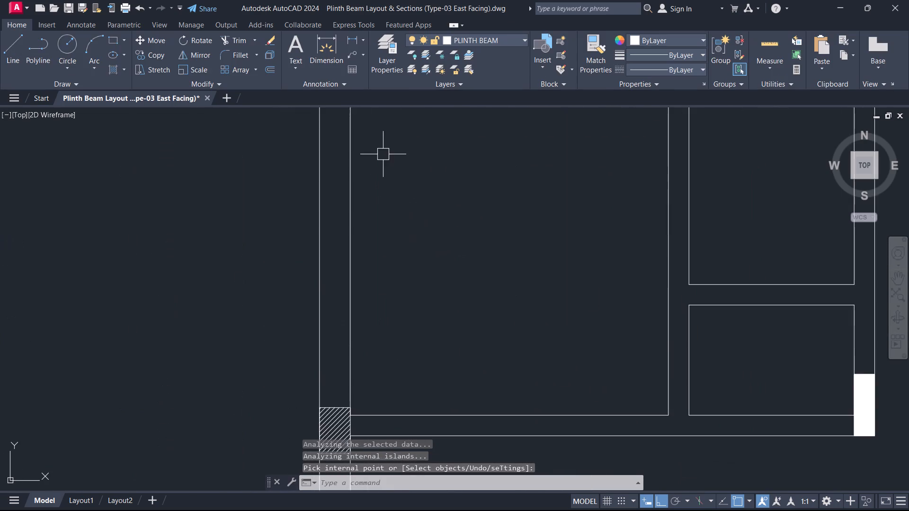
pyautogui.scroll(1, 383, 154)
pyautogui.moveTo(383, 153); pyautogui.dragTo(480, 453, button='middle')
pyautogui.scroll(2, 413, 317)
pyautogui.scroll(-6, 413, 317)
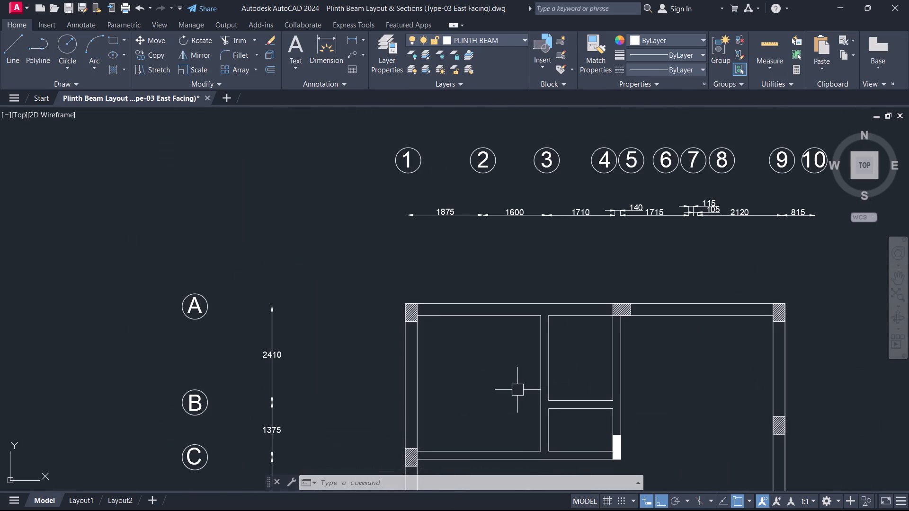
pyautogui.scroll(2, 455, 342)
pyautogui.scroll(3, 341, 286)
pyautogui.click(341, 286)
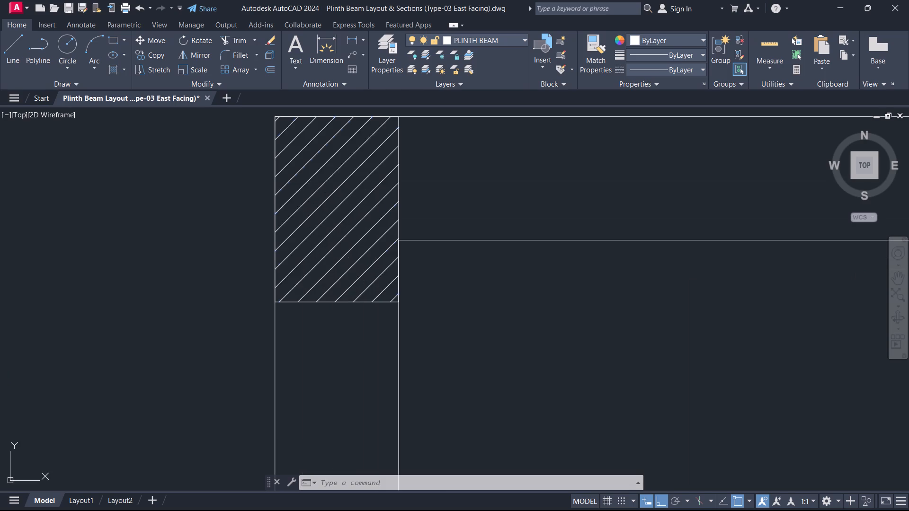
pyautogui.rightClick(326, 267)
pyautogui.click(299, 270)
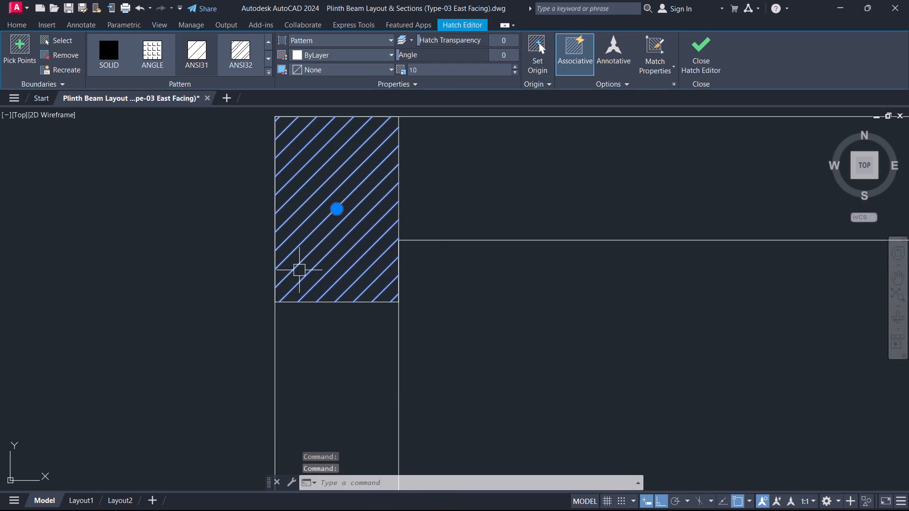
pyautogui.scroll(-3, 299, 270)
pyautogui.click(424, 70)
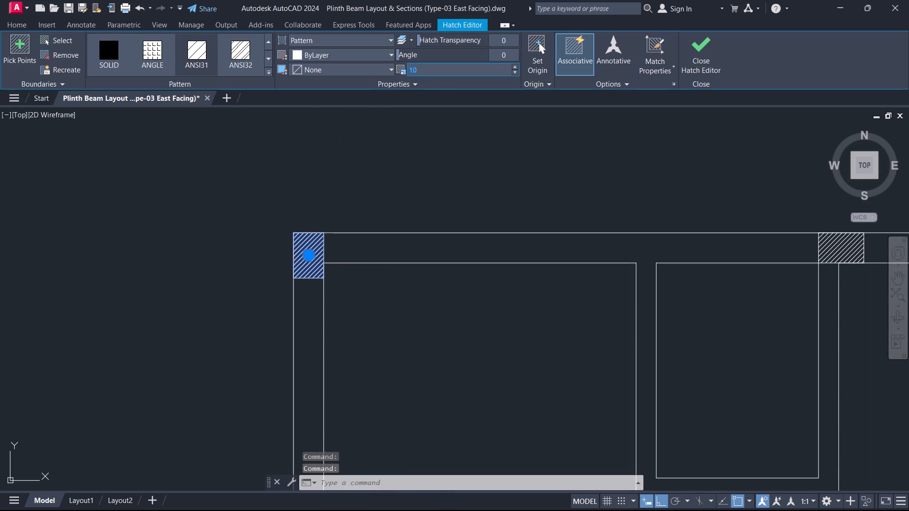
pyautogui.write('20')
pyautogui.press('Return')
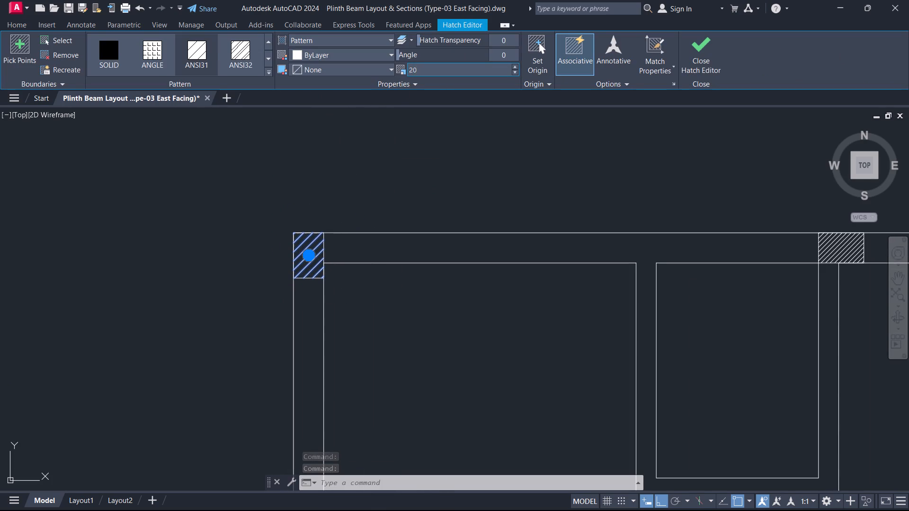
pyautogui.click(690, 55)
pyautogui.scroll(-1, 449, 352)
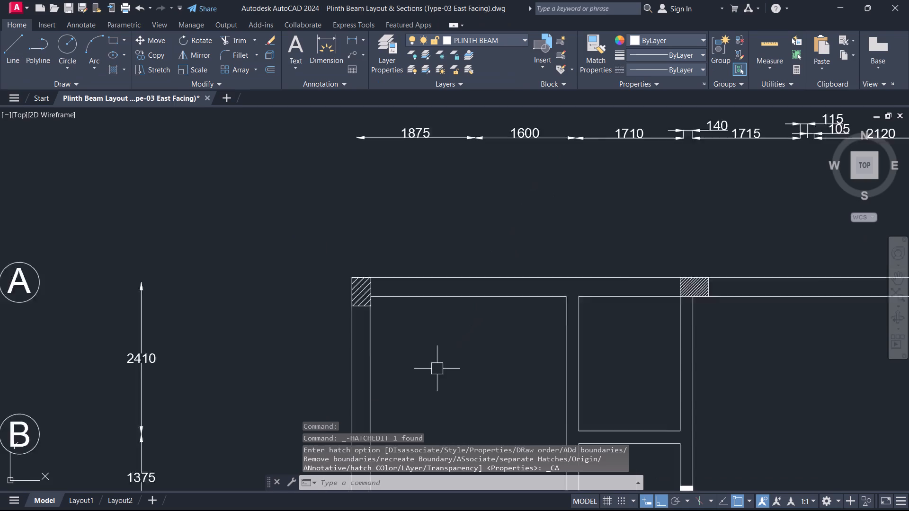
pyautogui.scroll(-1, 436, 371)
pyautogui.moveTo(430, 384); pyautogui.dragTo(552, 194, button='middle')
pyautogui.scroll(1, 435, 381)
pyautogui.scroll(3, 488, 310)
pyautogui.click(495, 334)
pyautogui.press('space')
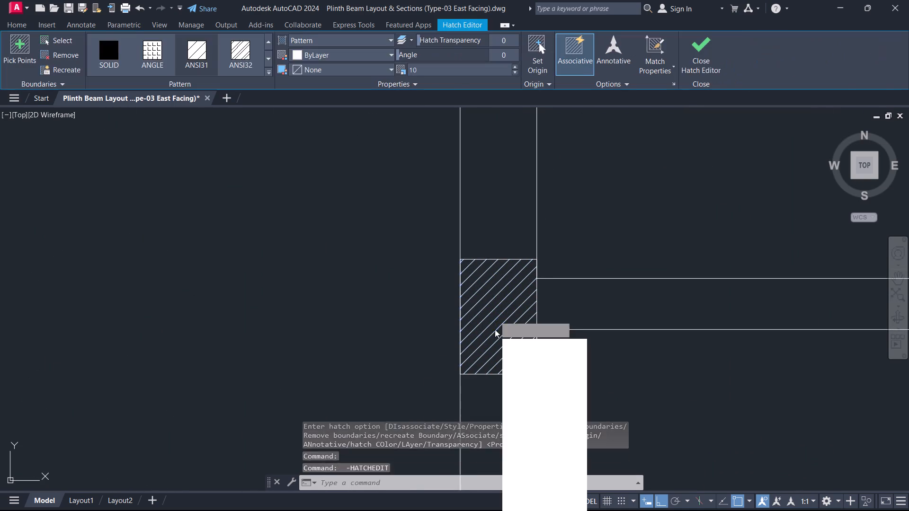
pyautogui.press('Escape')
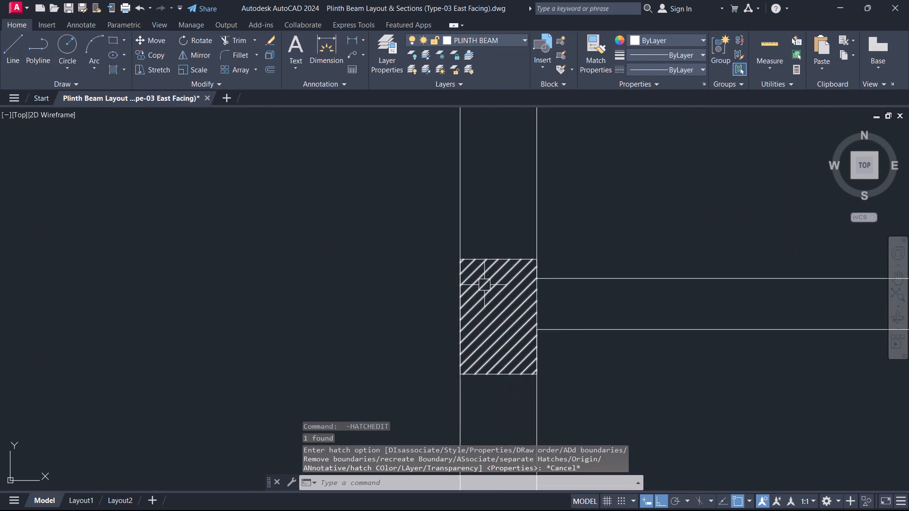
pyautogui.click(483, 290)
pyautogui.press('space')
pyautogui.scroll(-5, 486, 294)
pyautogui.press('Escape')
# Erase the hatches from the grid 1 beam's columns at grid C and at the plan's lower-left corner.
pyautogui.scroll(3, 491, 292)
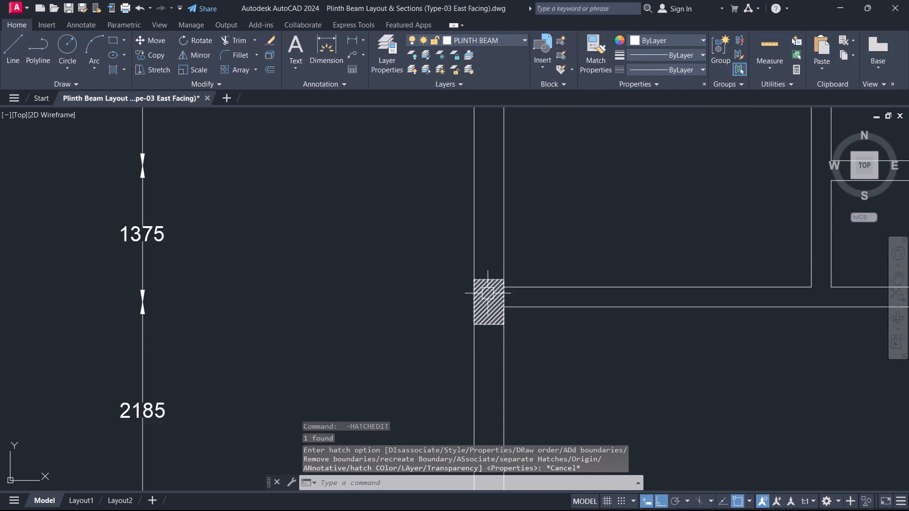
pyautogui.click(488, 295)
pyautogui.write('E')
pyautogui.press('space')
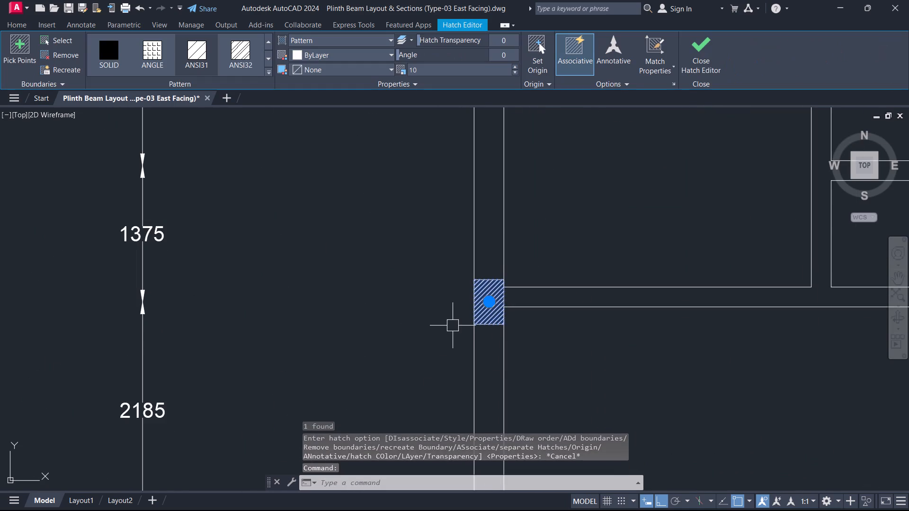
pyautogui.write('E')
pyautogui.press('space')
pyautogui.scroll(-4, 487, 308)
pyautogui.moveTo(495, 358); pyautogui.dragTo(528, 216, button='middle')
pyautogui.scroll(2, 528, 216)
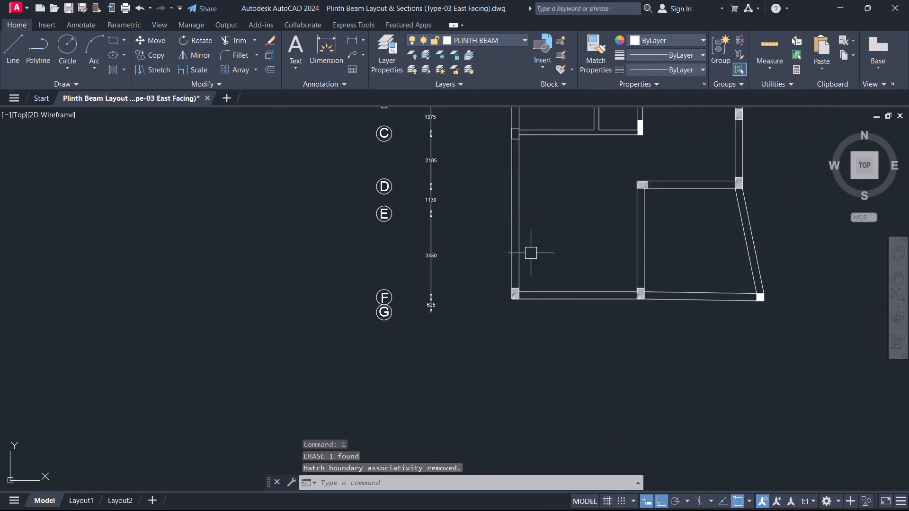
pyautogui.scroll(3, 531, 253)
pyautogui.click(467, 333)
pyautogui.press('space')
# Erase the hatch from the column where the inner vertical beam meets the grid A beam.
pyautogui.scroll(-5, 517, 305)
pyautogui.scroll(2, 628, 188)
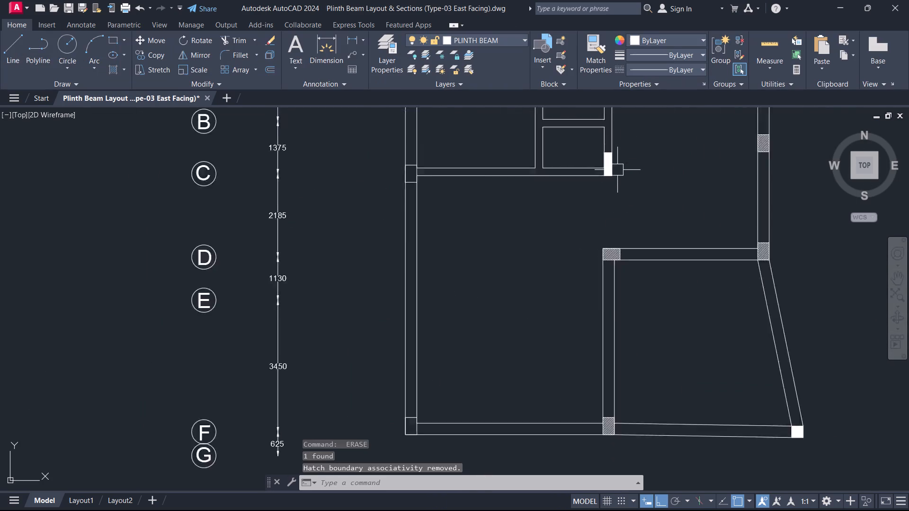
pyautogui.scroll(3, 616, 169)
pyautogui.moveTo(587, 191); pyautogui.dragTo(505, 453, button='middle')
pyautogui.scroll(-5, 507, 448)
pyautogui.scroll(3, 517, 429)
pyautogui.scroll(2, 498, 233)
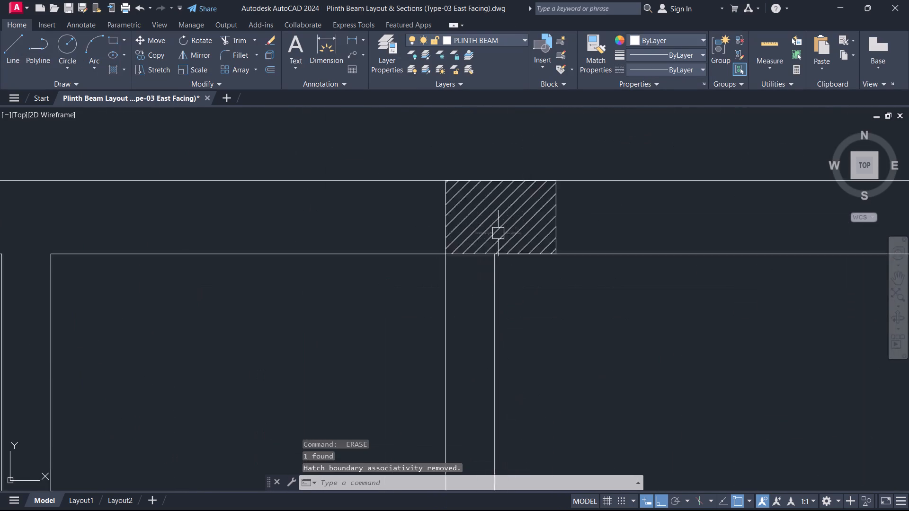
pyautogui.scroll(1, 498, 233)
pyautogui.press('space')
pyautogui.scroll(-6, 510, 253)
pyautogui.scroll(5, 527, 255)
pyautogui.press('space')
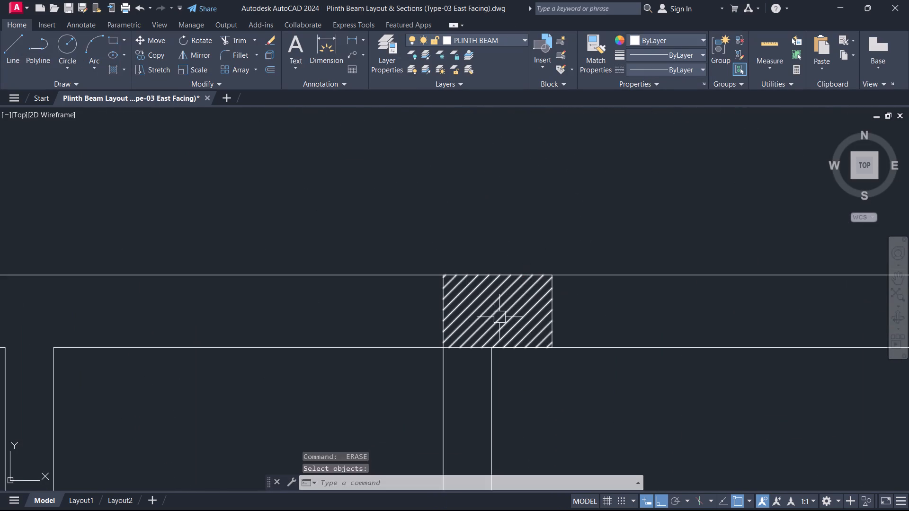
pyautogui.press('space')
pyautogui.click(500, 317)
pyautogui.press('space')
# Erase the hatches from the plan's upper-right corner column and the right beam's column between grids B and C.
pyautogui.scroll(-3, 522, 319)
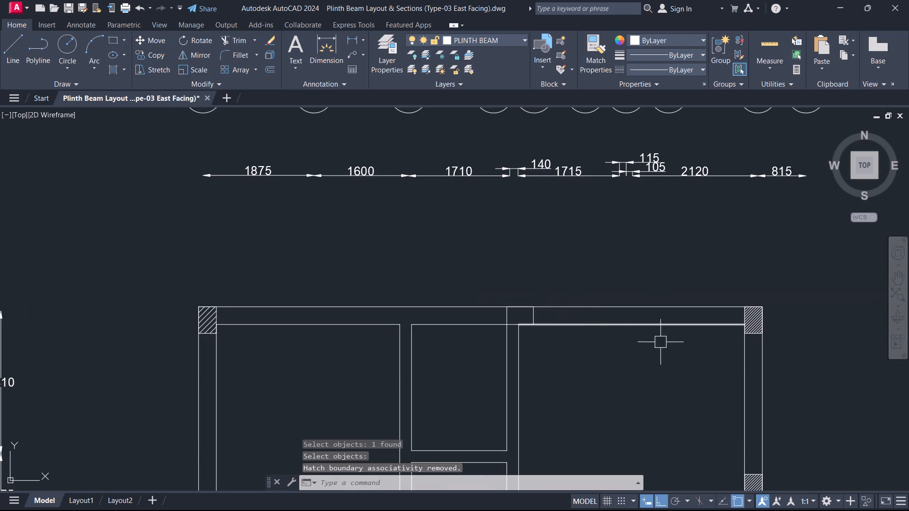
pyautogui.scroll(2, 767, 365)
pyautogui.click(727, 255)
pyautogui.press('space')
pyautogui.scroll(-3, 662, 332)
pyautogui.moveTo(656, 332); pyautogui.dragTo(574, 234, button='middle')
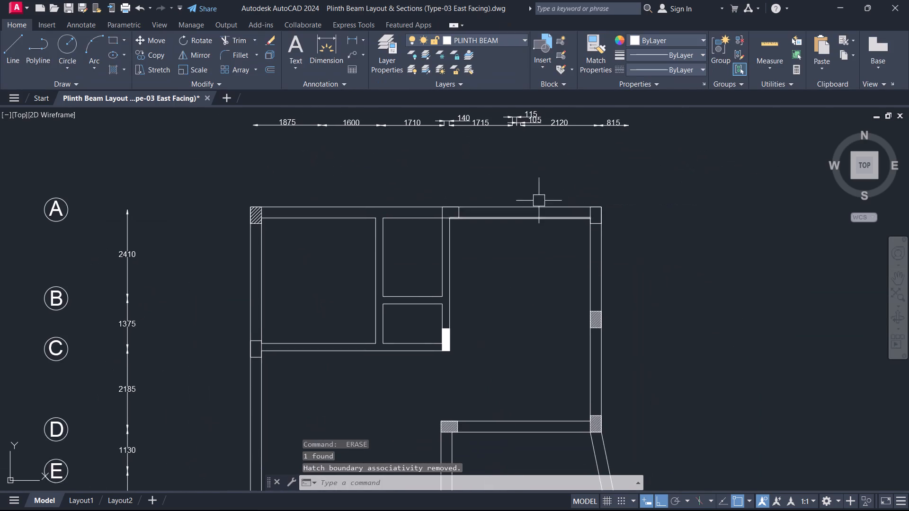
pyautogui.scroll(3, 600, 333)
pyautogui.moveTo(600, 333); pyautogui.dragTo(592, 322, button='middle')
pyautogui.click(589, 269)
pyautogui.press('space')
# Erase the hatch from the column at the right end of the grid D beam.
pyautogui.scroll(-4, 583, 347)
pyautogui.moveTo(576, 359); pyautogui.dragTo(574, 359, button='middle')
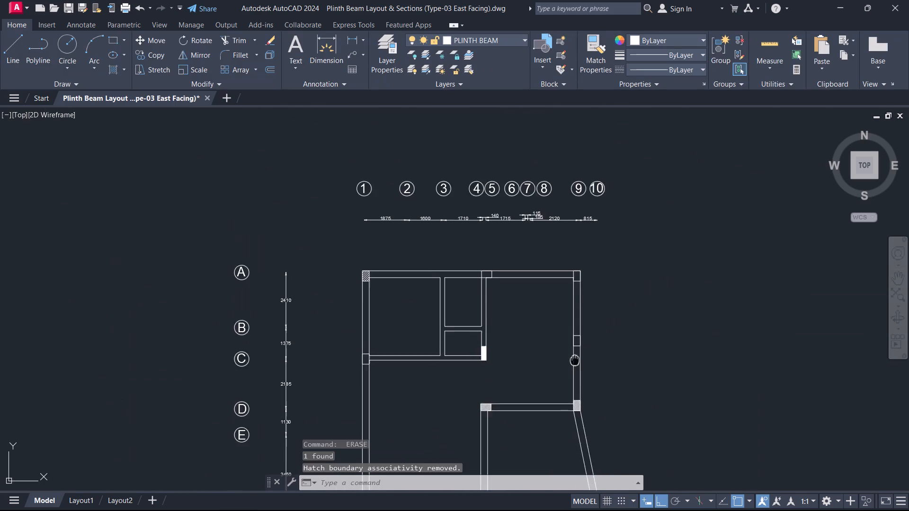
pyautogui.moveTo(574, 359); pyautogui.dragTo(556, 189, button='middle')
pyautogui.scroll(4, 569, 247)
pyautogui.click(506, 175)
pyautogui.press('space')
pyautogui.scroll(-5, 374, 277)
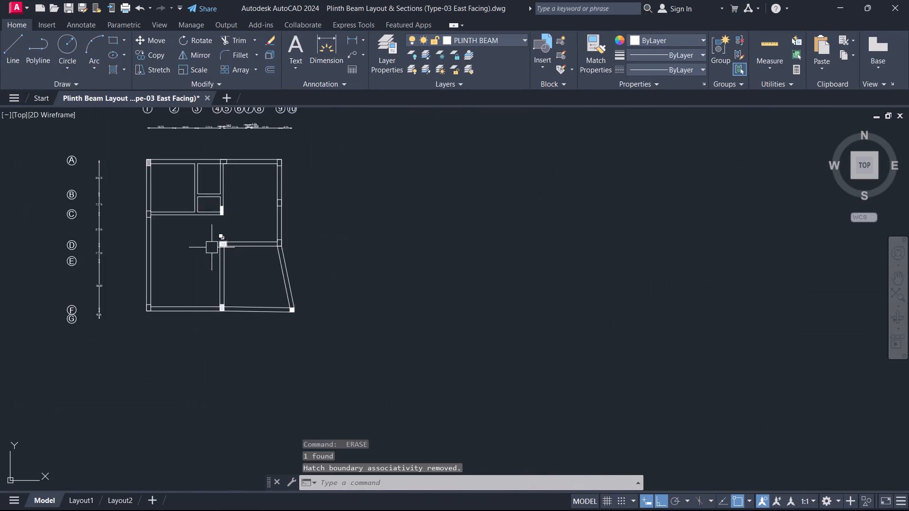
# Erase the hatches from the column at the grid D beam's left end and the intermediate column on the grid F beam.
pyautogui.scroll(4, 200, 253)
pyautogui.middleClick(232, 267)
pyautogui.scroll(1, 287, 187)
pyautogui.click(314, 188)
pyautogui.press('space')
pyautogui.scroll(-5, 286, 242)
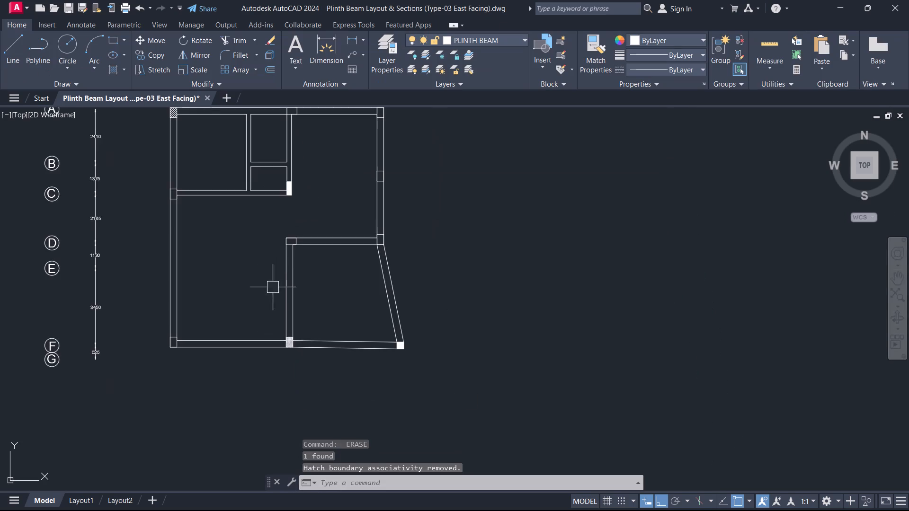
pyautogui.scroll(6, 292, 344)
pyautogui.click(248, 336)
pyautogui.press('space')
pyautogui.scroll(-5, 232, 339)
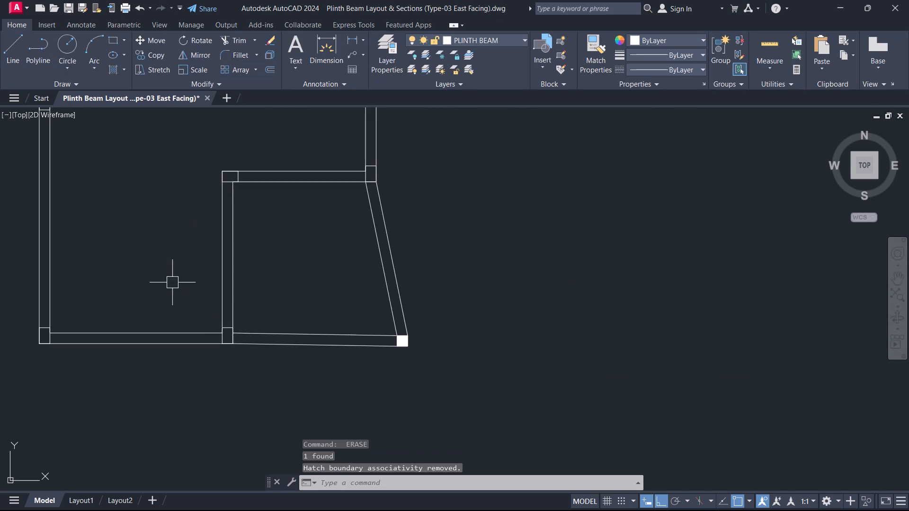
# Hatch the column on the grid 1 beam at grid C with ANSI31 at scale 20.
pyautogui.scroll(-4, 169, 281)
pyautogui.moveTo(167, 285); pyautogui.dragTo(330, 310, button='middle')
pyautogui.scroll(4, 331, 286)
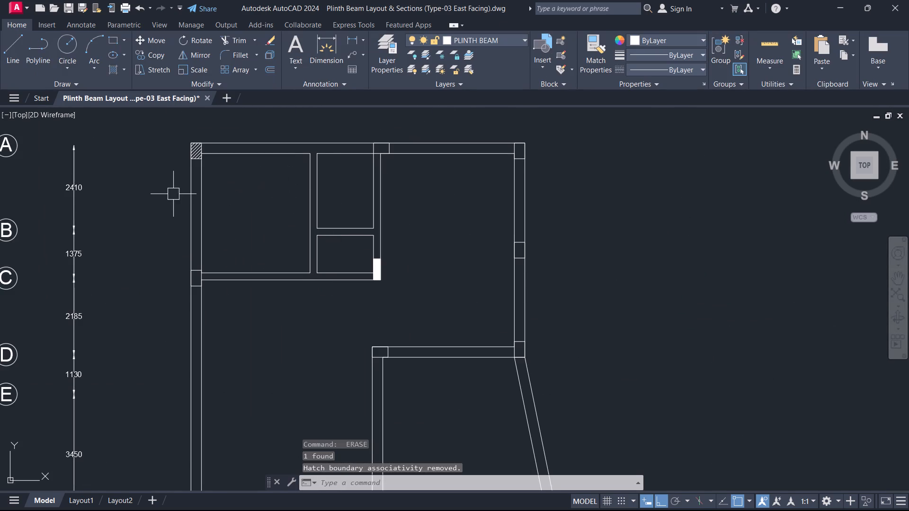
pyautogui.press('h')
pyautogui.press('space')
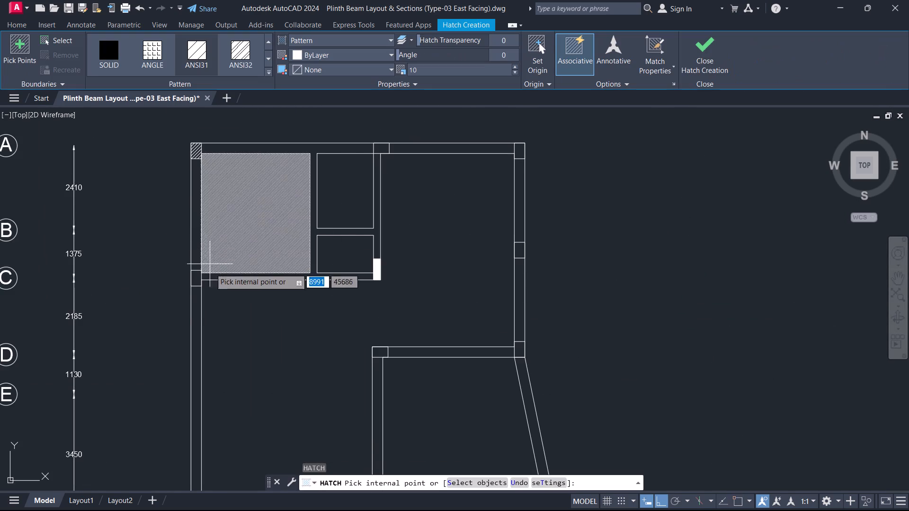
pyautogui.click(195, 280)
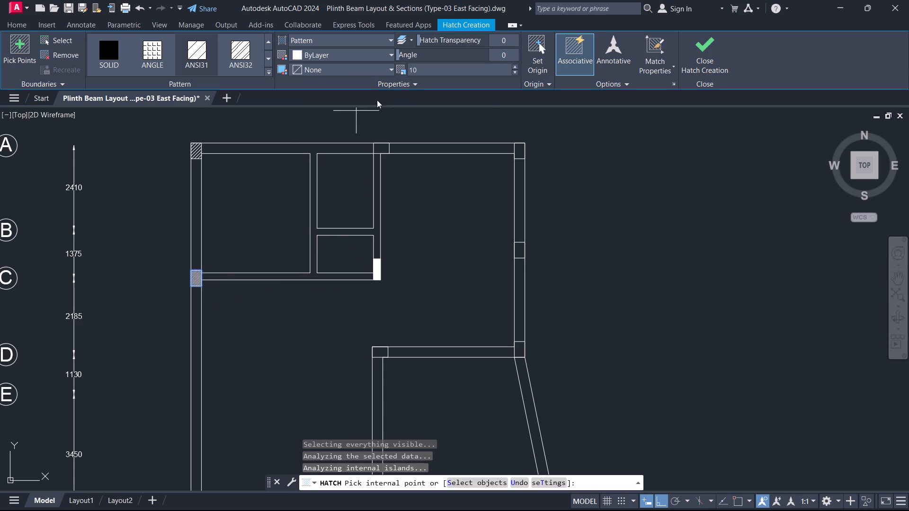
pyautogui.click(437, 73)
pyautogui.write('20')
pyautogui.press('Return')
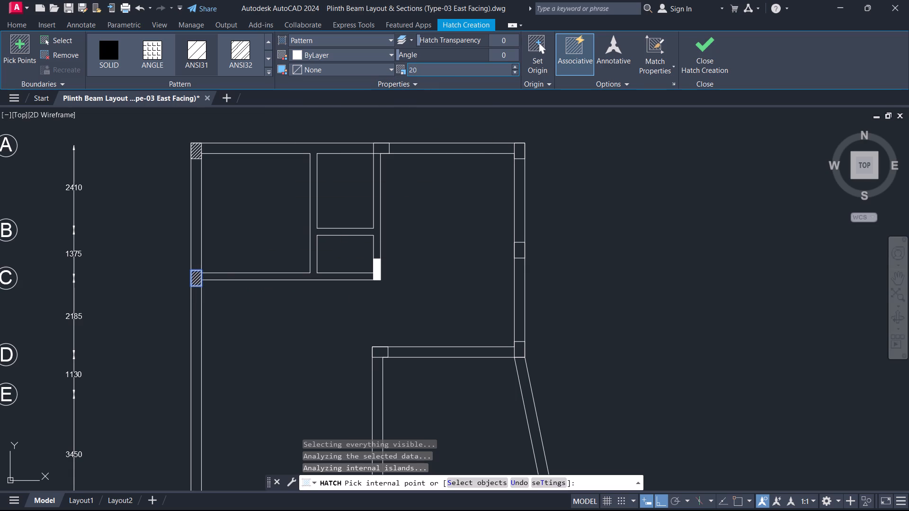
pyautogui.press('Return')
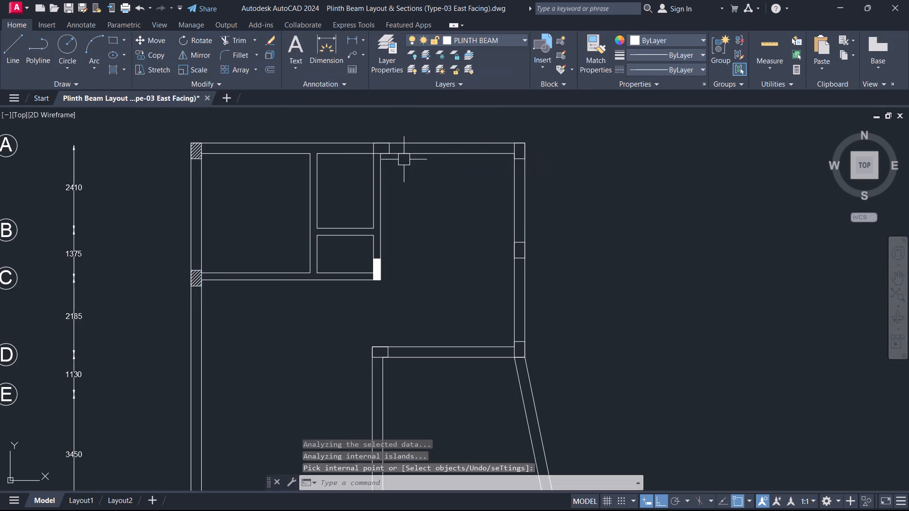
# Hatch the grid A beam's intermediate column and the plan's upper-right corner column with ANSI31 at scale 20.
pyautogui.press('space')
pyautogui.scroll(2, 392, 150)
pyautogui.click(366, 155)
pyautogui.scroll(-4, 360, 204)
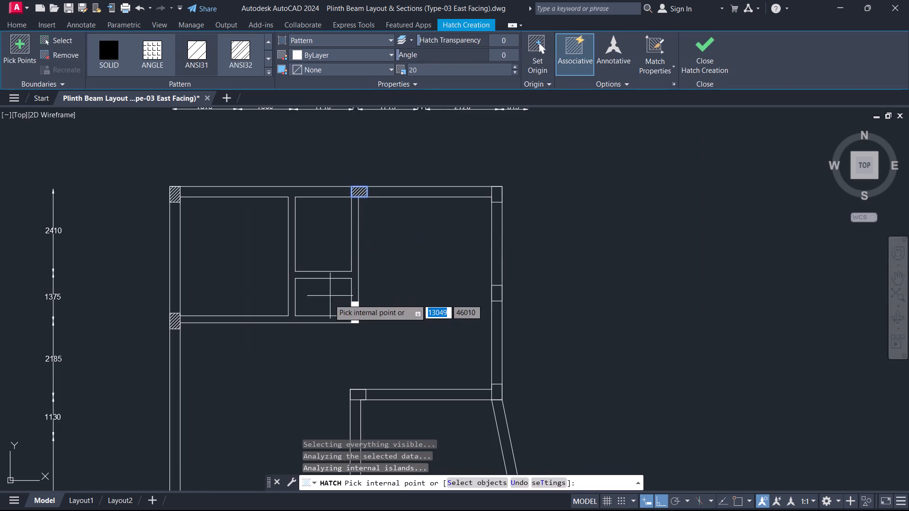
pyautogui.press('space')
pyautogui.scroll(3, 515, 200)
pyautogui.press('space')
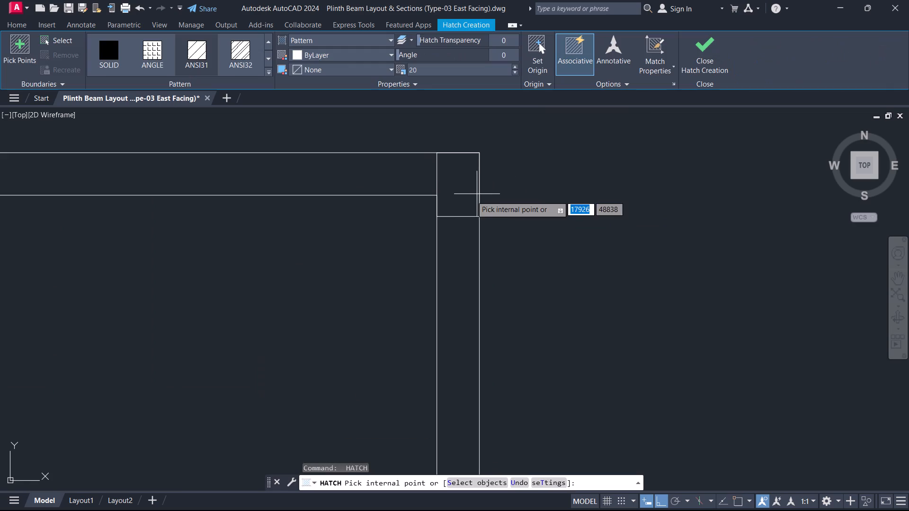
pyautogui.click(463, 193)
pyautogui.press('space')
# Hatch the right vertical beam's column between grids B and C with ANSI31 at scale 20.
pyautogui.scroll(-4, 454, 268)
pyautogui.scroll(5, 443, 375)
pyautogui.press('space')
pyautogui.click(482, 288)
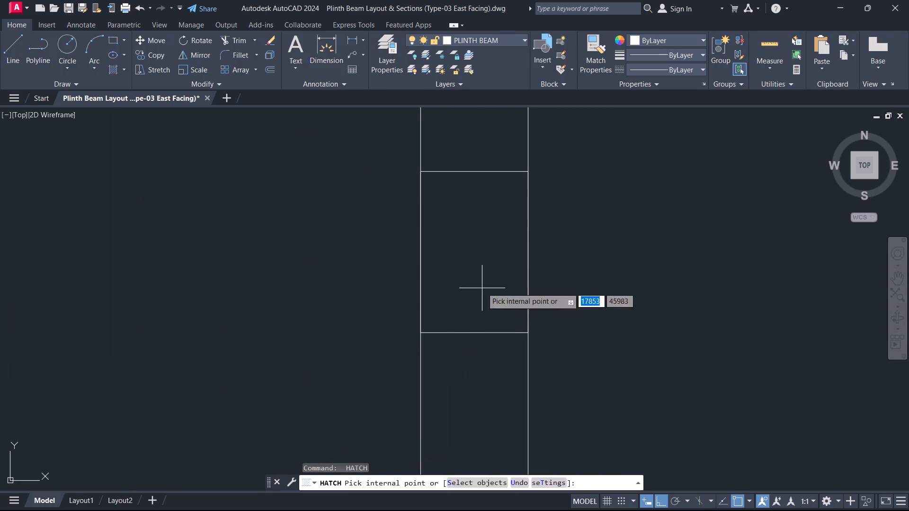
pyautogui.press('space')
# Hatch the columns at both ends of the grid D beam with ANSI31 at scale 20.
pyautogui.scroll(-5, 429, 300)
pyautogui.moveTo(358, 361); pyautogui.dragTo(586, 219, button='middle')
pyautogui.scroll(3, 553, 243)
pyautogui.press('space')
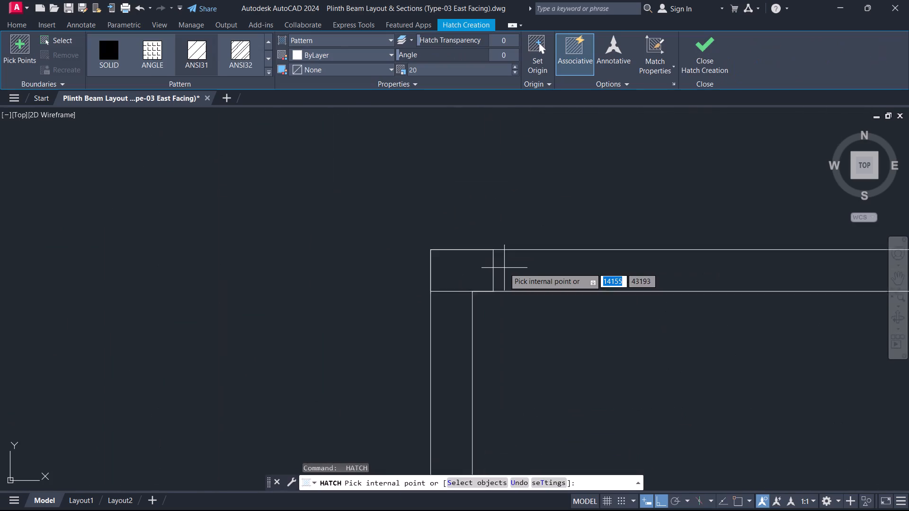
pyautogui.scroll(1, 504, 268)
pyautogui.click(469, 263)
pyautogui.press('space')
pyautogui.scroll(-5, 509, 271)
pyautogui.press('space')
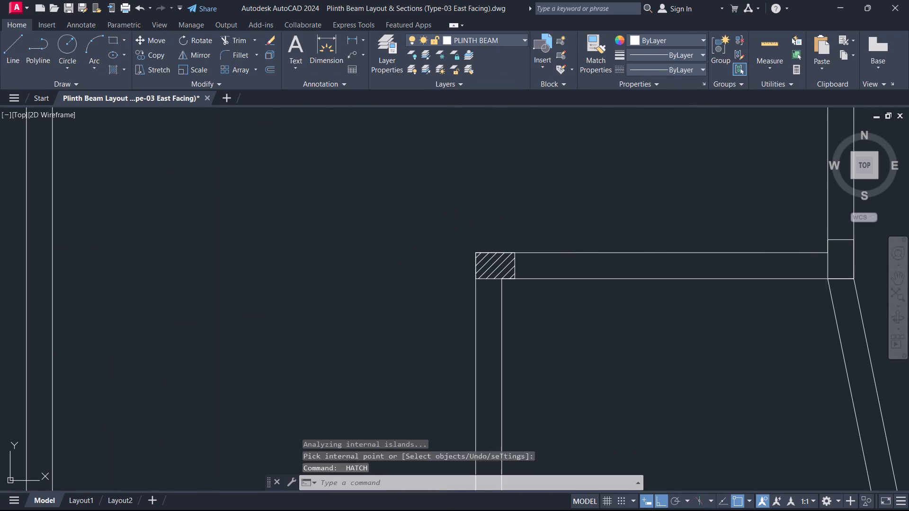
pyautogui.click(835, 267)
pyautogui.press('space')
# Hatch the grid F beam's intermediate column, below the inner vertical beam, with ANSI31 at scale 20.
pyautogui.scroll(-2, 763, 311)
pyautogui.moveTo(713, 355); pyautogui.dragTo(699, 204, button='middle')
pyautogui.press('space')
pyautogui.scroll(1, 632, 279)
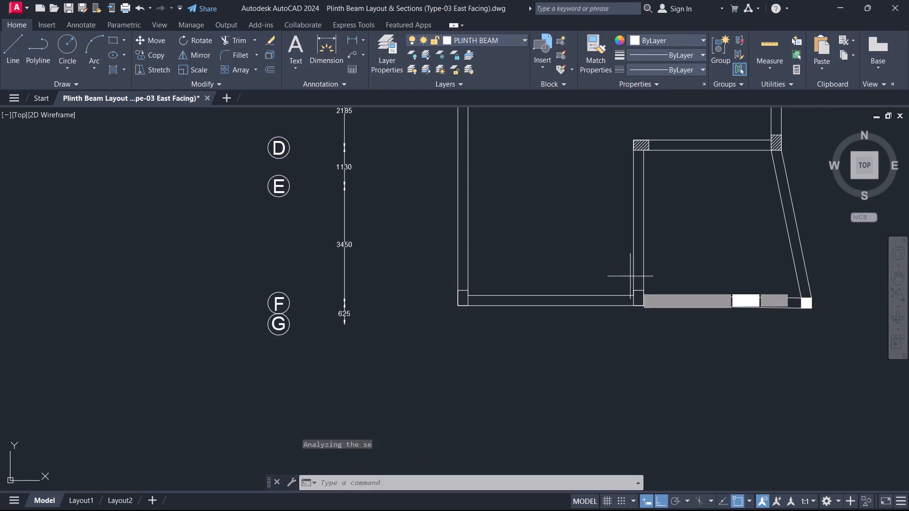
pyautogui.scroll(2, 641, 290)
pyautogui.click(640, 329)
pyautogui.press('space')
# Hatch the column at the plan's lower-left corner with ANSI31 at scale 20.
pyautogui.scroll(-3, 518, 305)
pyautogui.scroll(1, 508, 306)
pyautogui.scroll(-1, 507, 305)
pyautogui.scroll(3, 374, 292)
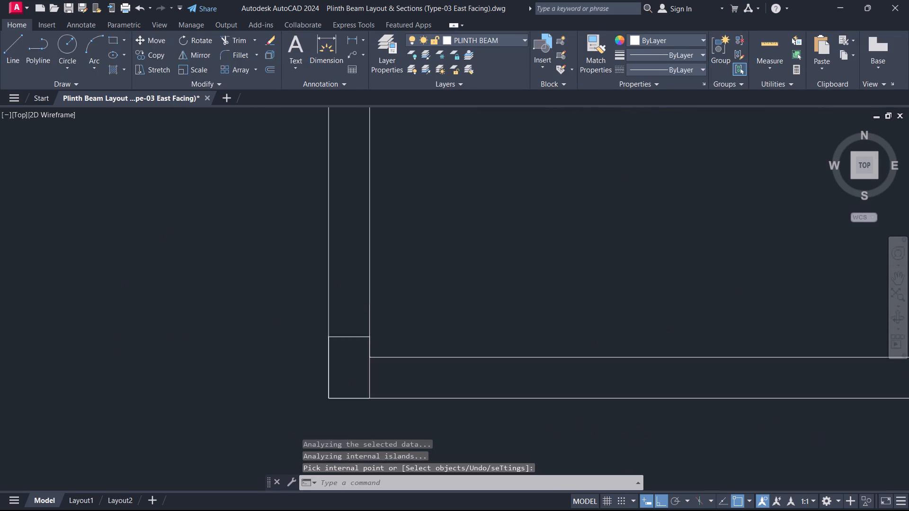
pyautogui.scroll(2, 373, 309)
pyautogui.press('space')
pyautogui.click(336, 414)
pyautogui.press('space')
pyautogui.scroll(-7, 368, 346)
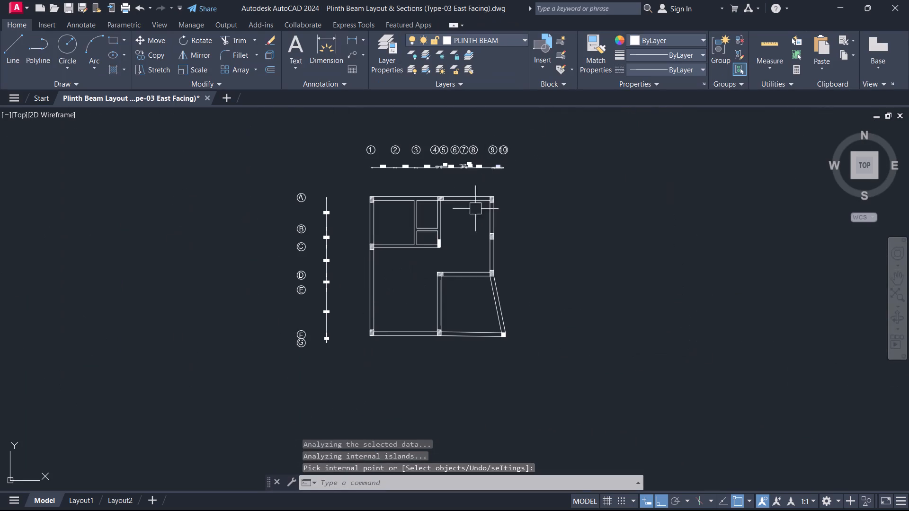
pyautogui.scroll(2, 454, 237)
pyautogui.press('Escape')
# Offset the outer lines of the grid 1 beam and the grid F beam inward by 150 as centrelines.
pyautogui.moveTo(386, 275); pyautogui.dragTo(478, 198, button='middle')
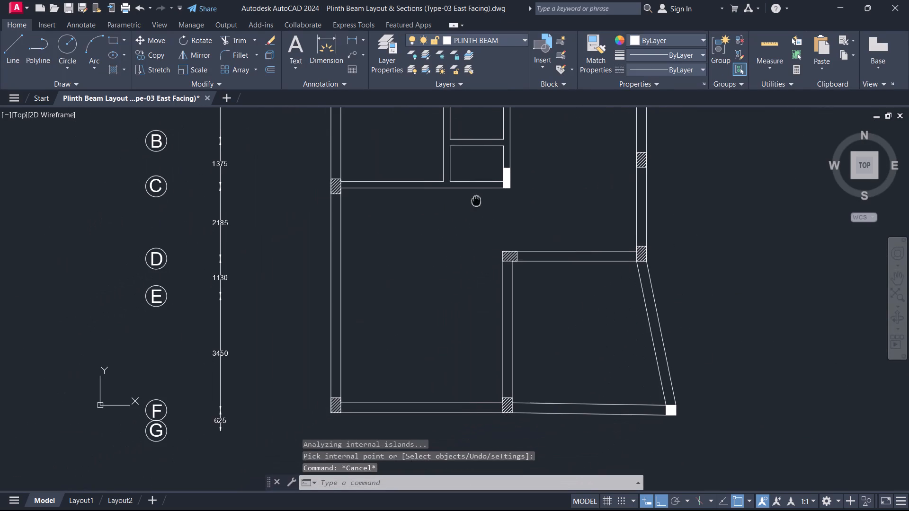
pyautogui.moveTo(478, 198); pyautogui.dragTo(479, 196, button='middle')
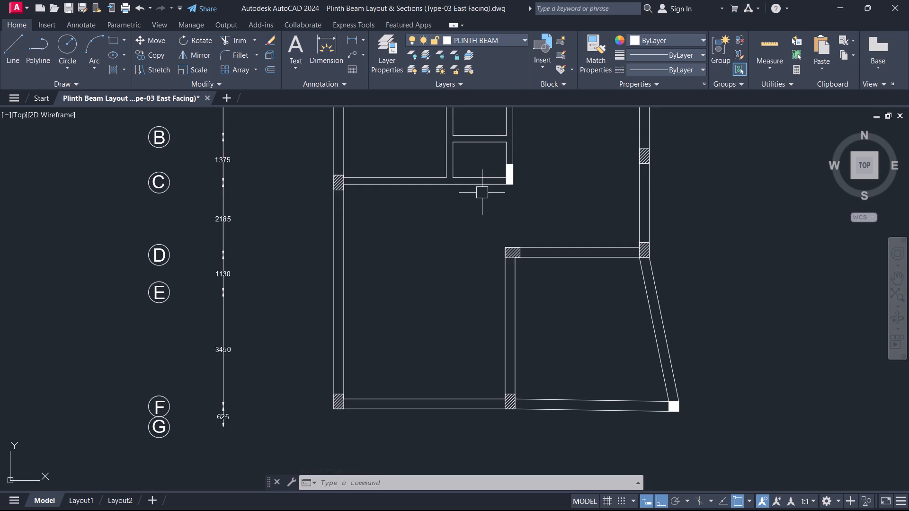
pyautogui.write('O')
pyautogui.press('space')
pyautogui.write('150')
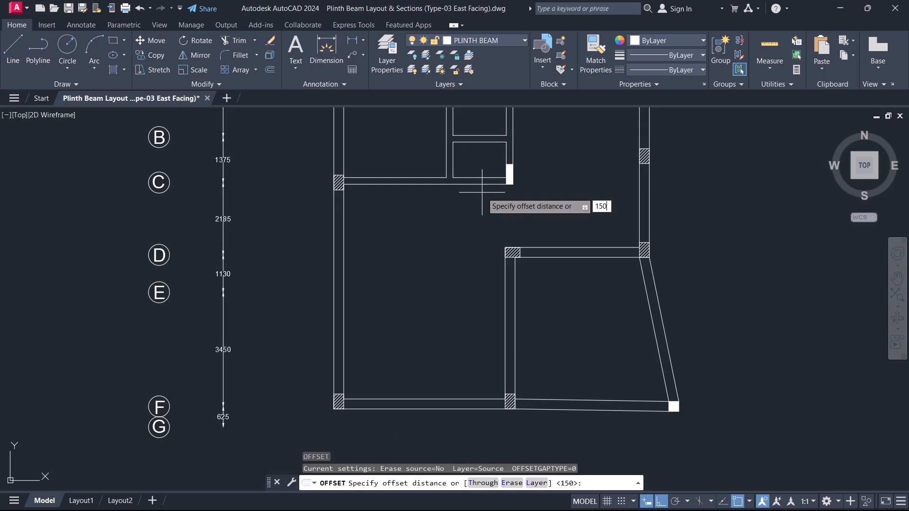
pyautogui.press('space')
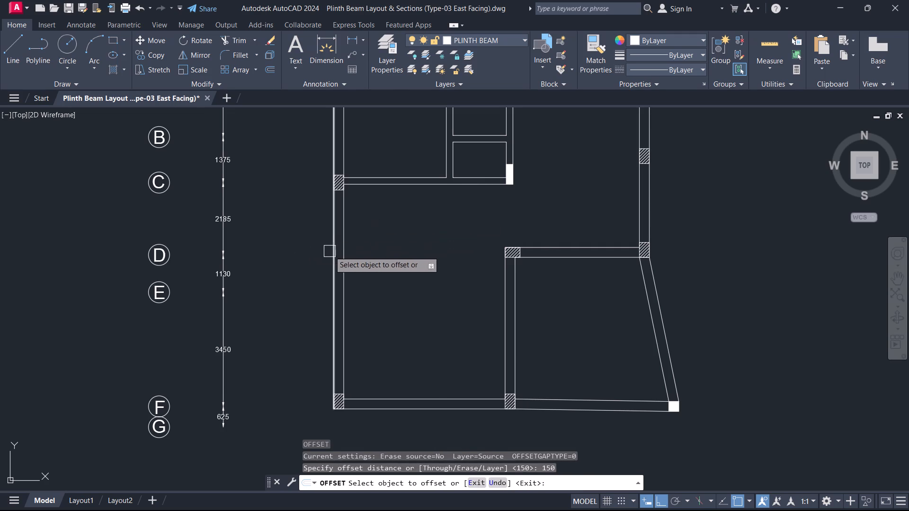
pyautogui.click(330, 251)
pyautogui.click(363, 254)
pyautogui.click(408, 416)
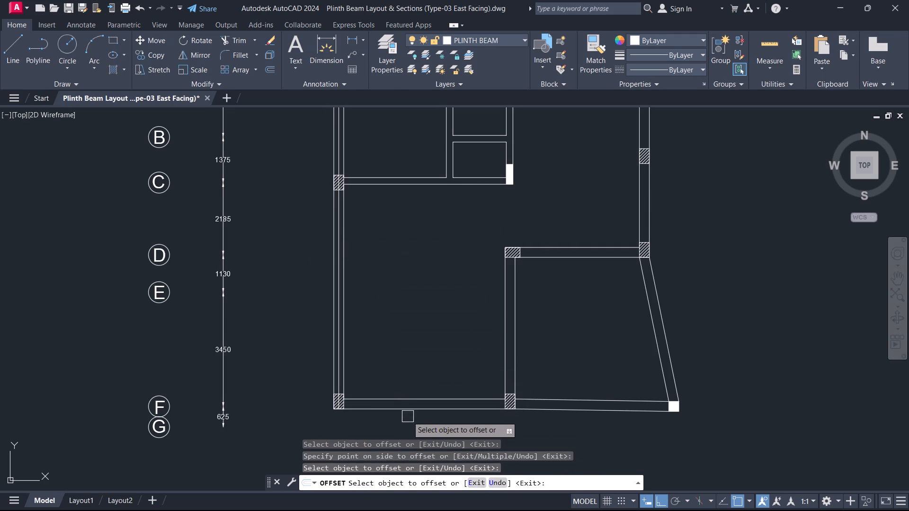
pyautogui.click(407, 410)
pyautogui.click(414, 380)
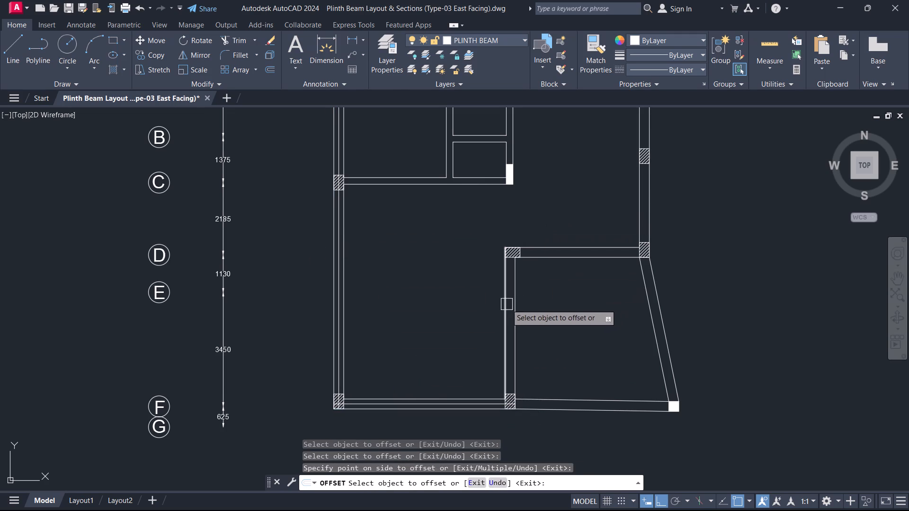
# Offset the lower inner vertical beam's right line and the grid D beam's lower line by 150 into the beams as centrelines.
pyautogui.click(505, 304)
pyautogui.press('Escape')
pyautogui.press('space')
pyautogui.press('space')
pyautogui.click(518, 296)
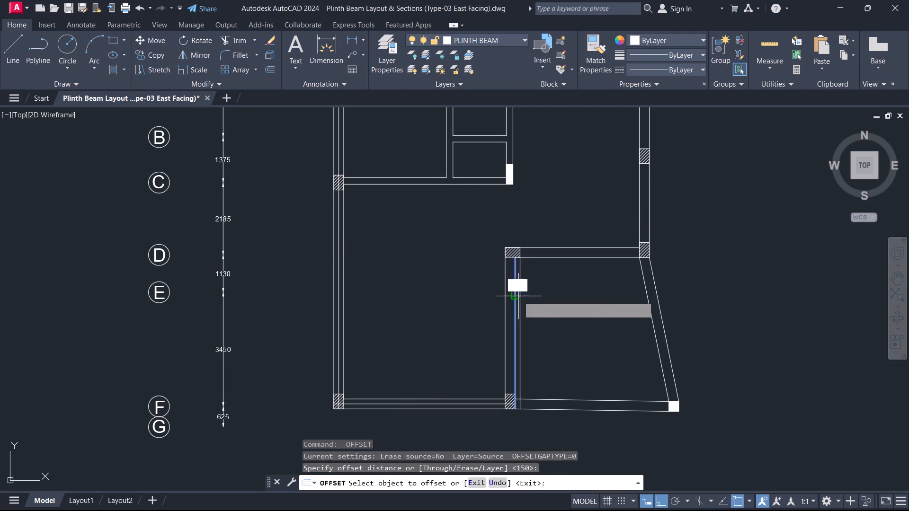
pyautogui.moveTo(497, 293); pyautogui.dragTo(503, 292)
pyautogui.moveTo(553, 259); pyautogui.dragTo(555, 255)
pyautogui.click(561, 222)
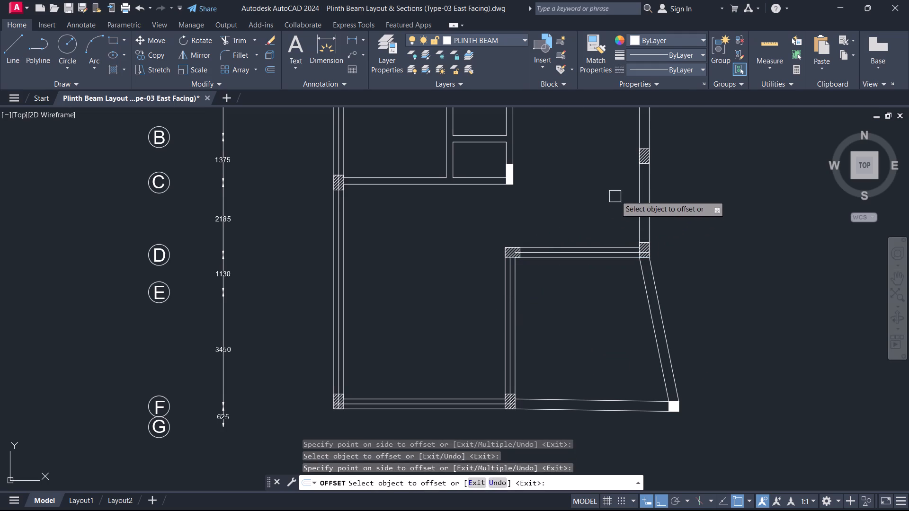
# Offset the outer lines of the right vertical beam and the grid A beam inward by 150 as centrelines.
pyautogui.moveTo(632, 171); pyautogui.dragTo(522, 345, button='middle')
pyautogui.click(540, 352)
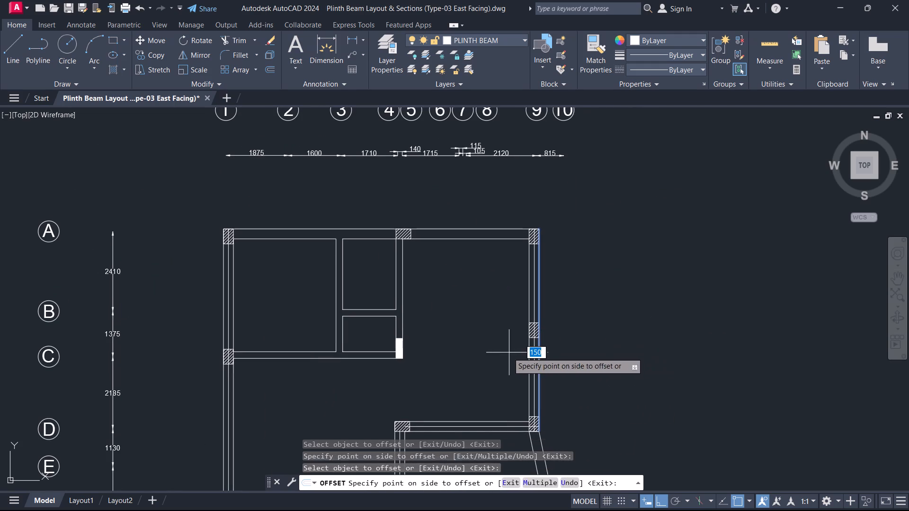
pyautogui.click(508, 352)
pyautogui.click(481, 225)
pyautogui.click(484, 353)
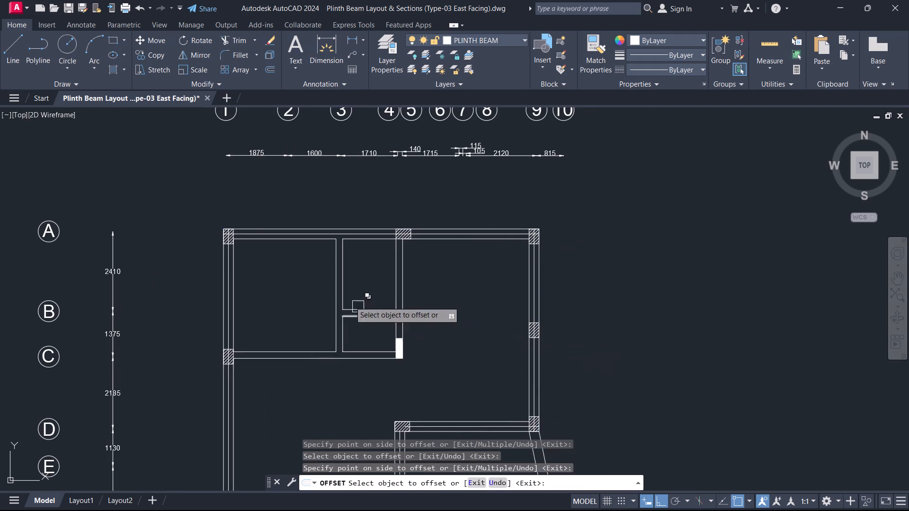
pyautogui.press('Escape')
# Fillet the grid A and grid 1 beam centrelines into a sharp corner in the upper-left column.
pyautogui.scroll(5, 238, 231)
pyautogui.write('F')
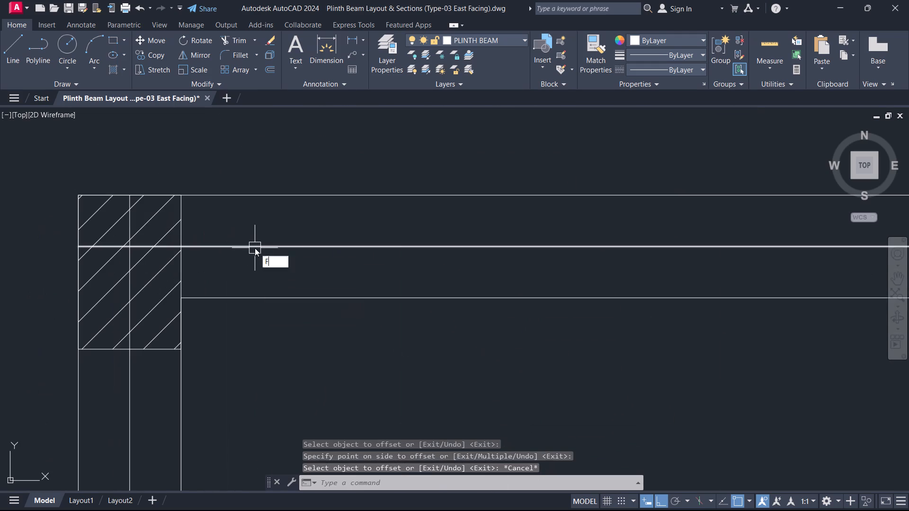
pyautogui.press('space')
pyautogui.click(255, 248)
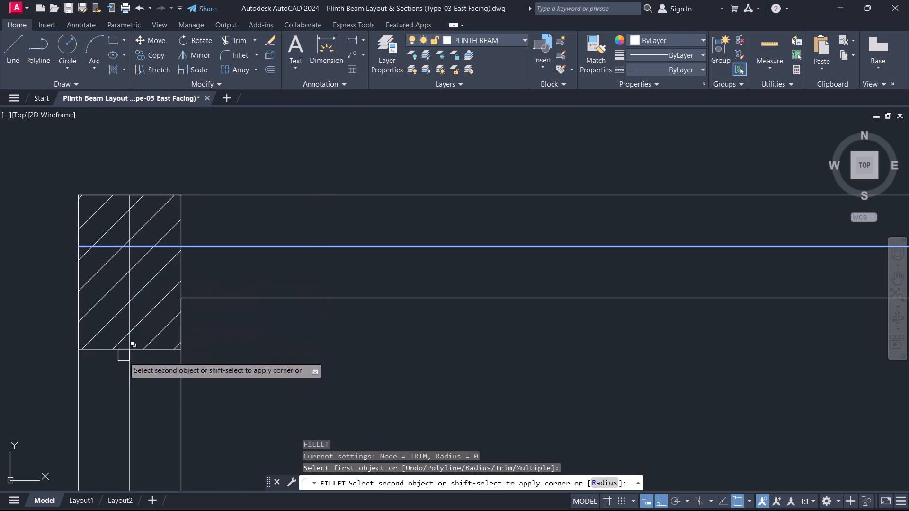
pyautogui.click(133, 381)
# Fillet the grid A and right vertical beam centrelines into a sharp corner in the upper-right column.
pyautogui.scroll(-5, 198, 369)
pyautogui.moveTo(357, 402); pyautogui.dragTo(446, 187, button='middle')
pyautogui.press('space')
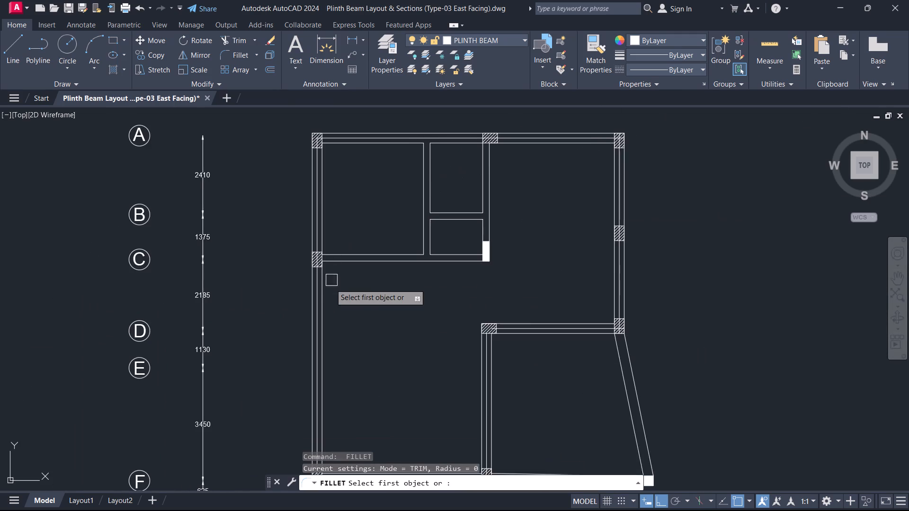
pyautogui.scroll(1, 330, 292)
pyautogui.scroll(-1, 329, 321)
pyautogui.scroll(3, 603, 153)
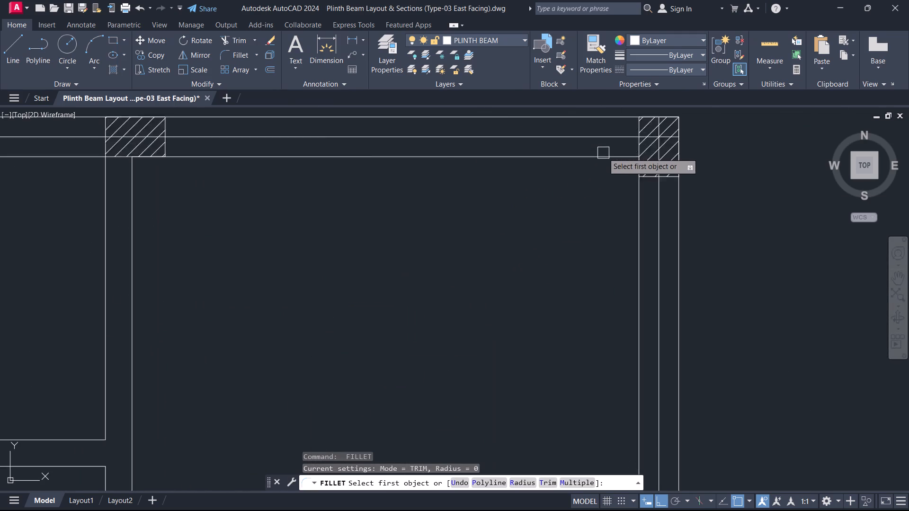
pyautogui.scroll(1, 603, 153)
pyautogui.click(624, 123)
pyautogui.click(692, 229)
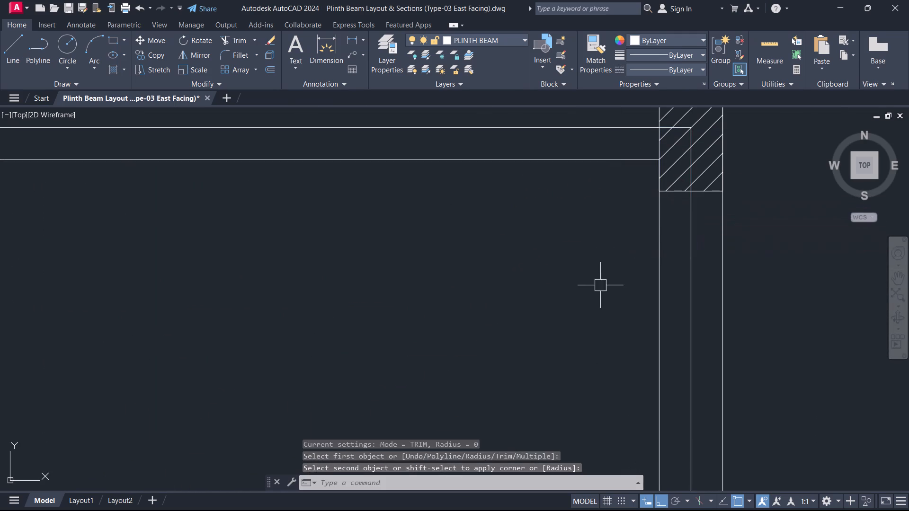
# Fillet the right vertical beam and grid D beam centrelines into a sharp corner in the grid D beam's right-end column.
pyautogui.scroll(-5, 596, 295)
pyautogui.moveTo(584, 328); pyautogui.dragTo(626, 68, button='middle')
pyautogui.scroll(5, 641, 185)
pyautogui.press('space')
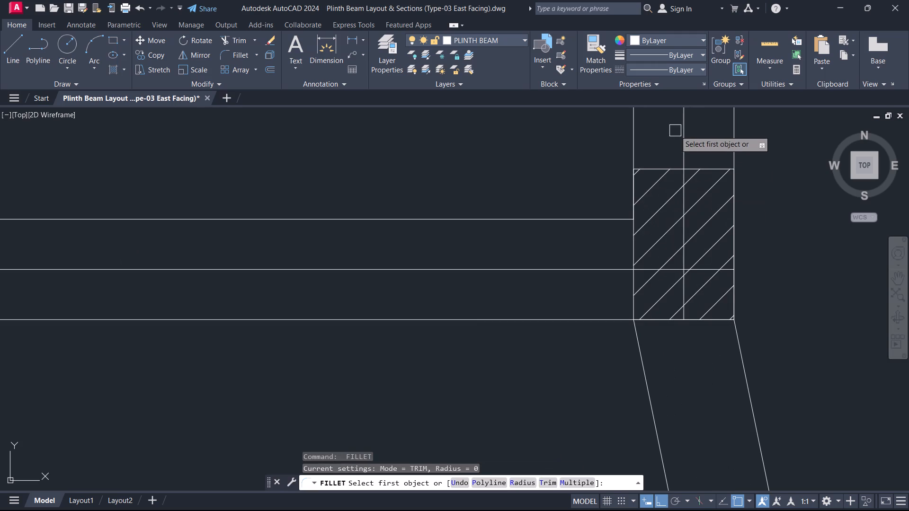
pyautogui.click(685, 131)
pyautogui.click(590, 269)
# Fillet the grid D beam and lower inner vertical beam centrelines into a sharp corner in the grid D beam's left-end column.
pyautogui.scroll(-4, 509, 290)
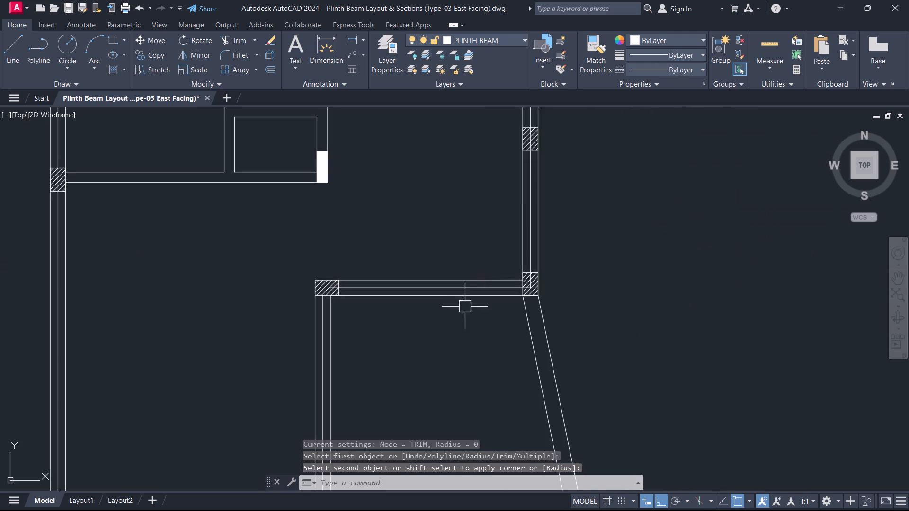
pyautogui.moveTo(453, 322); pyautogui.dragTo(583, 175, button='middle')
pyautogui.scroll(4, 474, 142)
pyautogui.press('space')
pyautogui.click(492, 142)
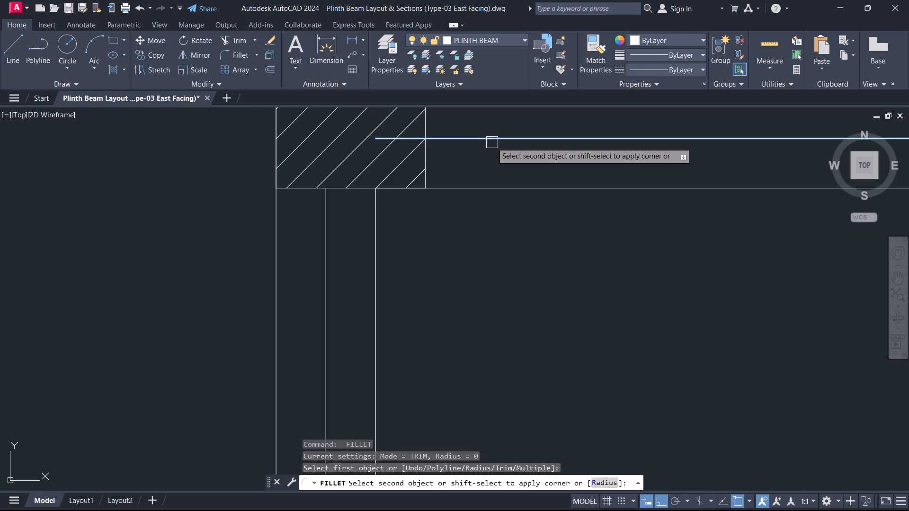
pyautogui.click(326, 292)
pyautogui.scroll(-6, 362, 279)
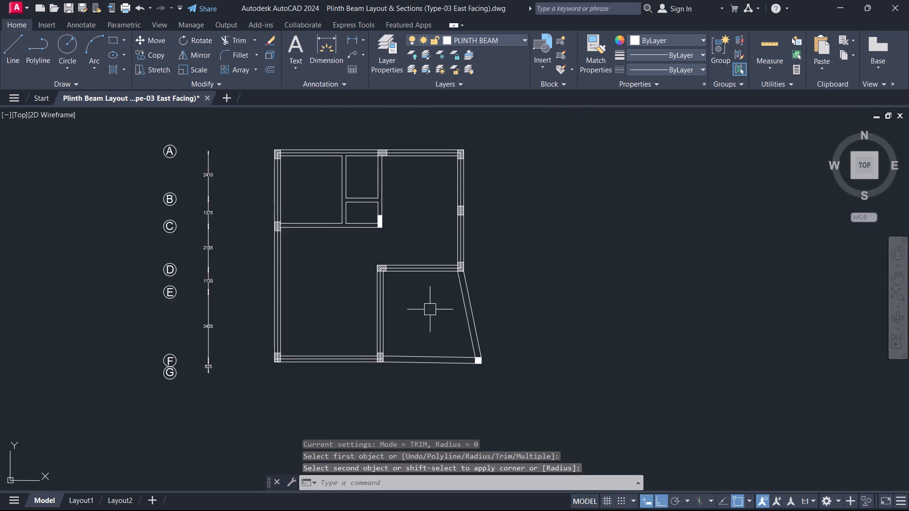
# Fillet the lower inner vertical beam and grid F beam centrelines into a sharp corner in the grid F beam's right-end column.
pyautogui.moveTo(430, 309); pyautogui.dragTo(553, 199, button='middle')
pyautogui.scroll(4, 523, 210)
pyautogui.scroll(2, 463, 310)
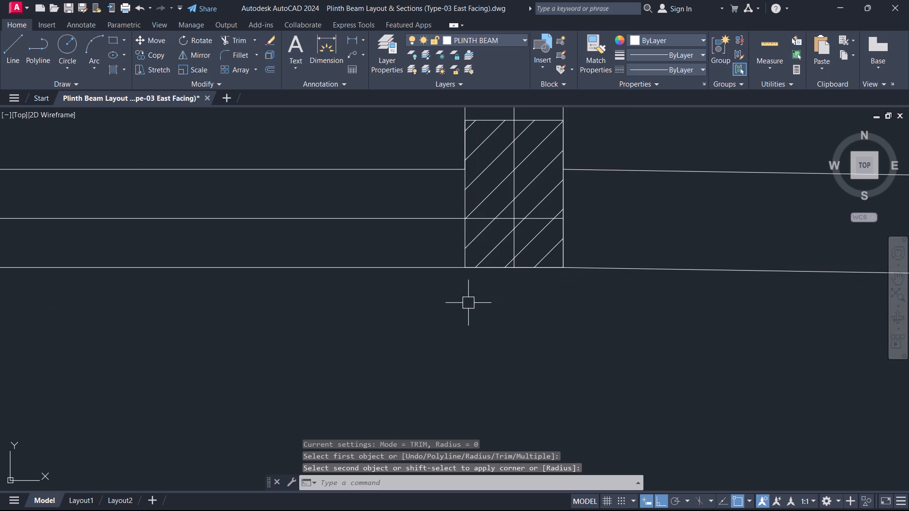
pyautogui.press('space')
pyautogui.moveTo(514, 113); pyautogui.dragTo(497, 187, button='middle')
pyautogui.scroll(1, 514, 113)
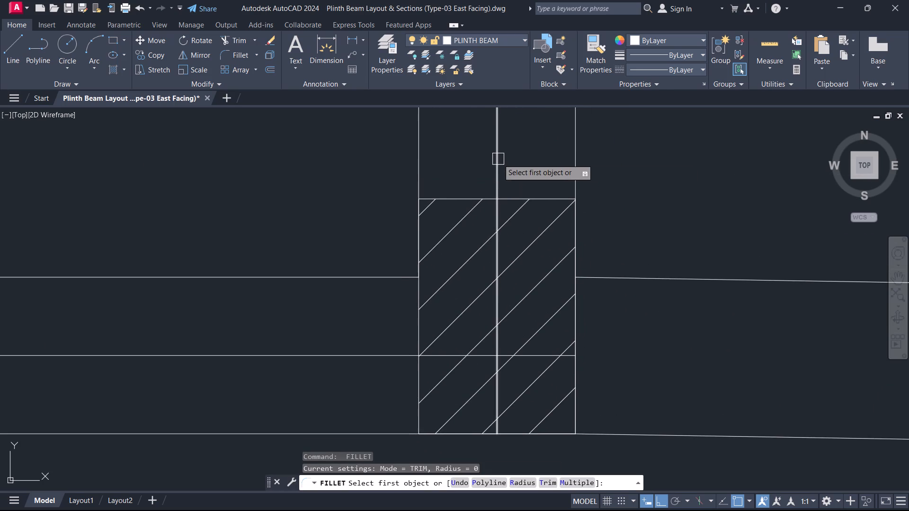
pyautogui.click(498, 159)
pyautogui.click(318, 362)
pyautogui.press('Escape')
pyautogui.press('space')
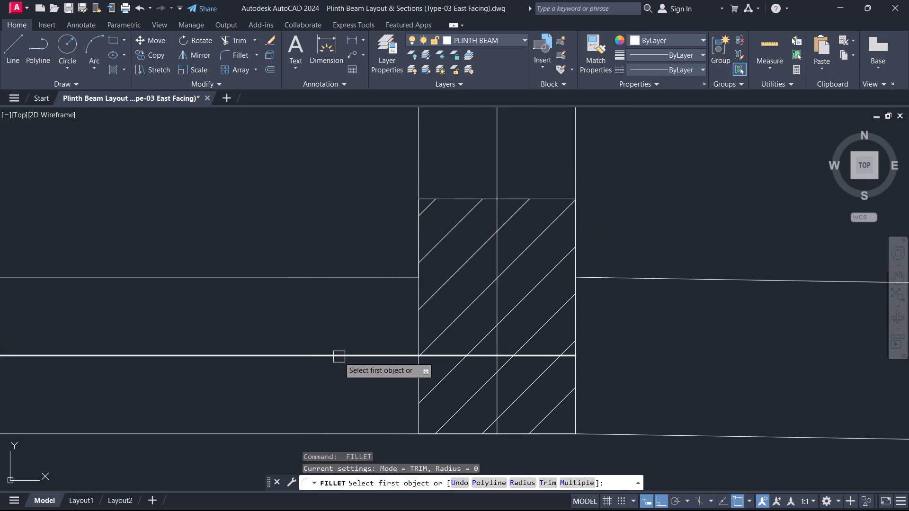
pyautogui.moveTo(340, 357); pyautogui.dragTo(356, 349)
pyautogui.click(496, 159)
pyautogui.press('Escape')
# Fillet the grid 1 and grid F beam centrelines into a sharp corner in the lower-left column.
pyautogui.scroll(-5, 475, 172)
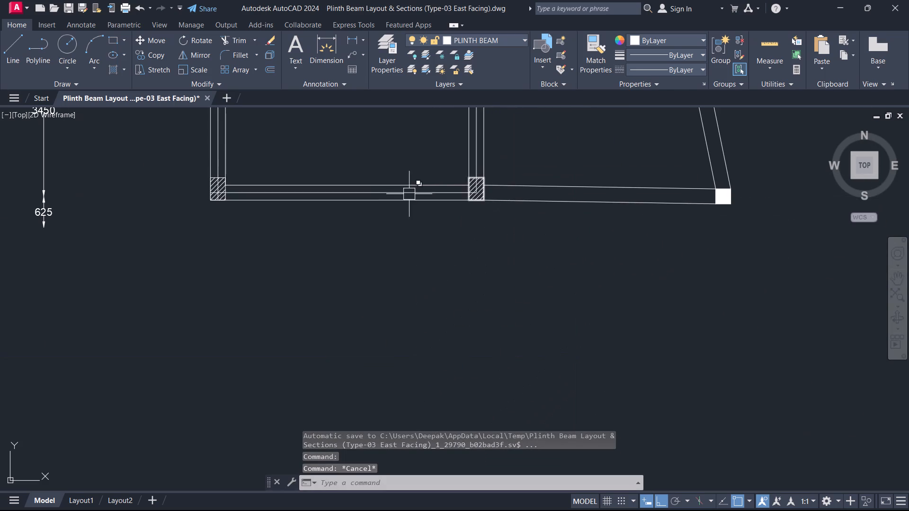
pyautogui.scroll(4, 217, 186)
pyautogui.moveTo(226, 162); pyautogui.dragTo(284, 299, button='middle')
pyautogui.press('space')
pyautogui.click(221, 174)
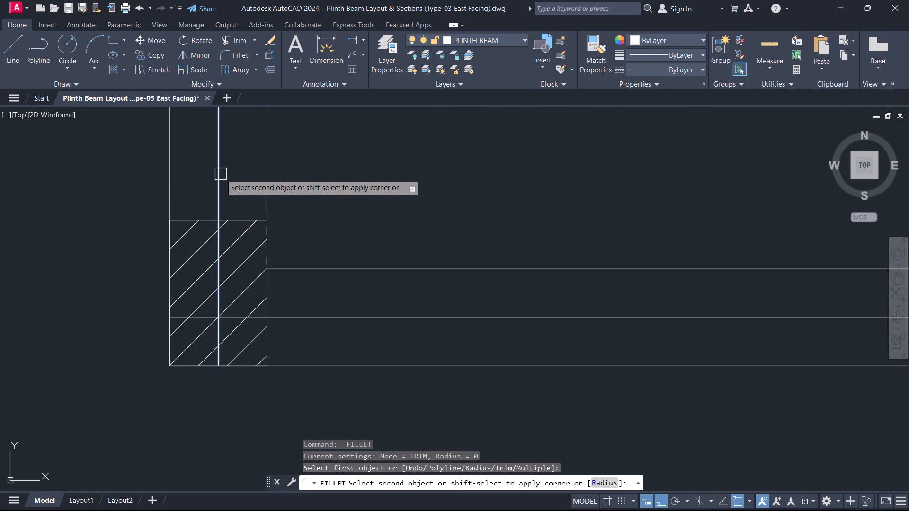
pyautogui.click(318, 314)
pyautogui.press('Escape')
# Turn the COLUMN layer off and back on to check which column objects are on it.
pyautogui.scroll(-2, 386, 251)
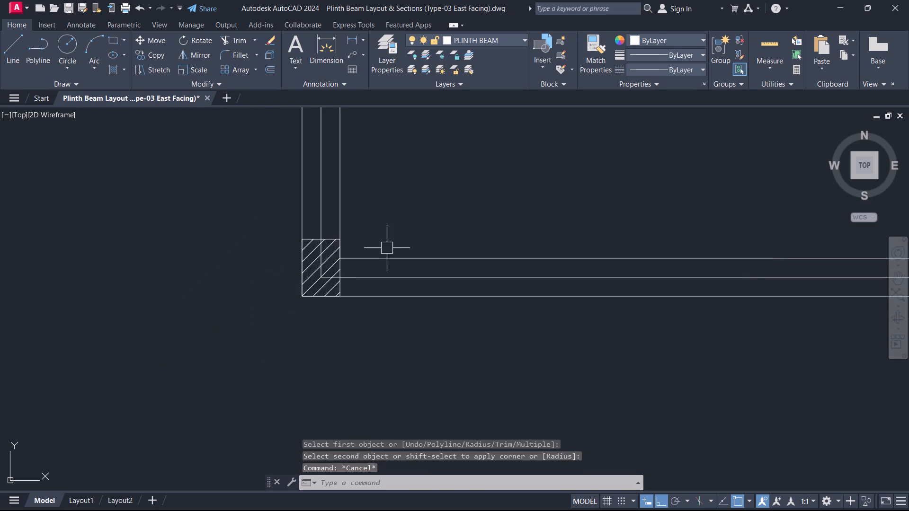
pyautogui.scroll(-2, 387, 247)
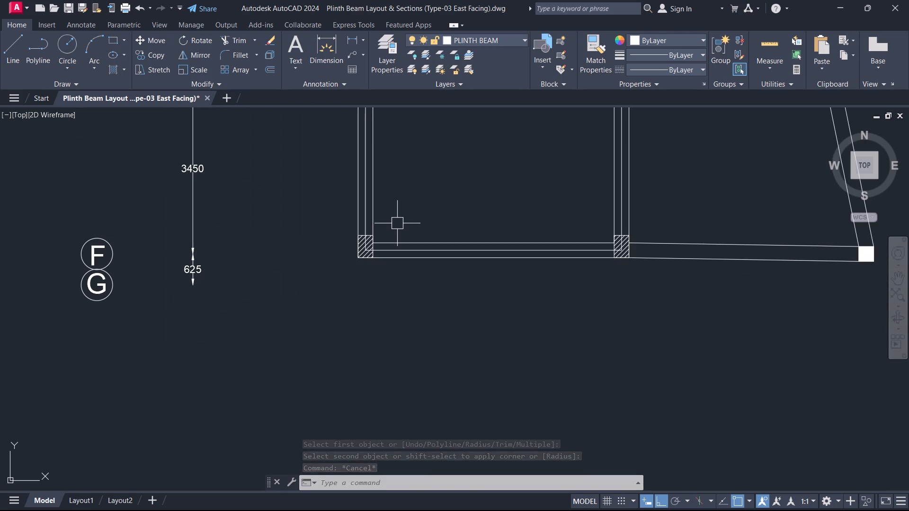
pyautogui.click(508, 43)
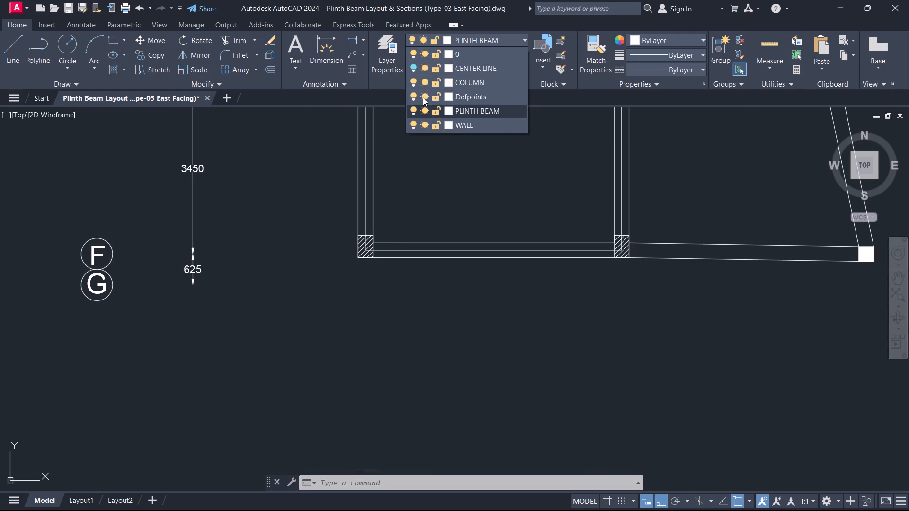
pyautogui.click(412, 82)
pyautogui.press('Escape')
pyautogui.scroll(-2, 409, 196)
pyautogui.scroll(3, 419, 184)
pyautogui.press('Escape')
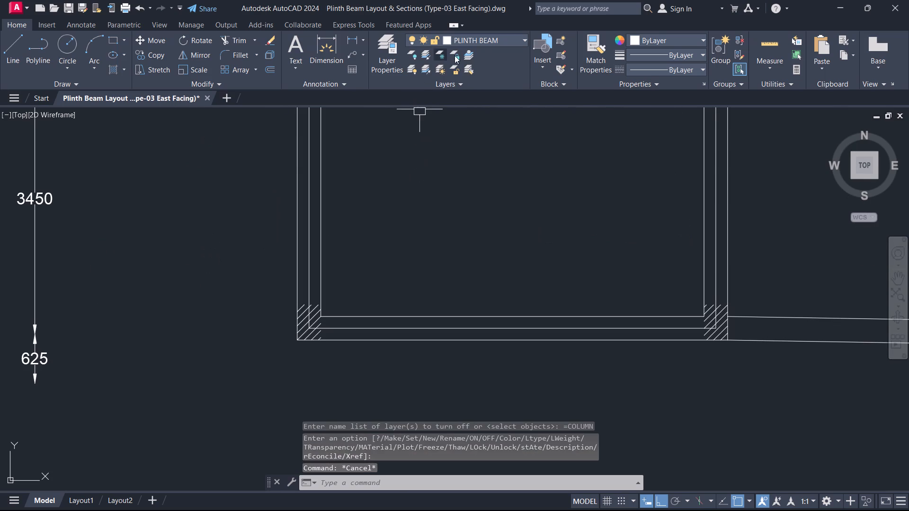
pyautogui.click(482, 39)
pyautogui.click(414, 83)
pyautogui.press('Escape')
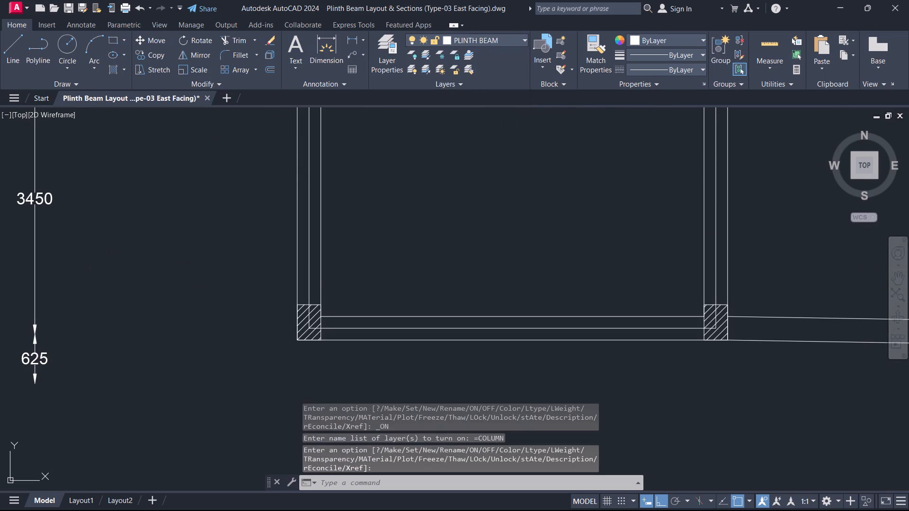
# Move the hatches and outlines of all nine ANSI31-hatched columns to the COLUMN layer.
pyautogui.scroll(4, 294, 319)
pyautogui.click(326, 344)
pyautogui.click(291, 276)
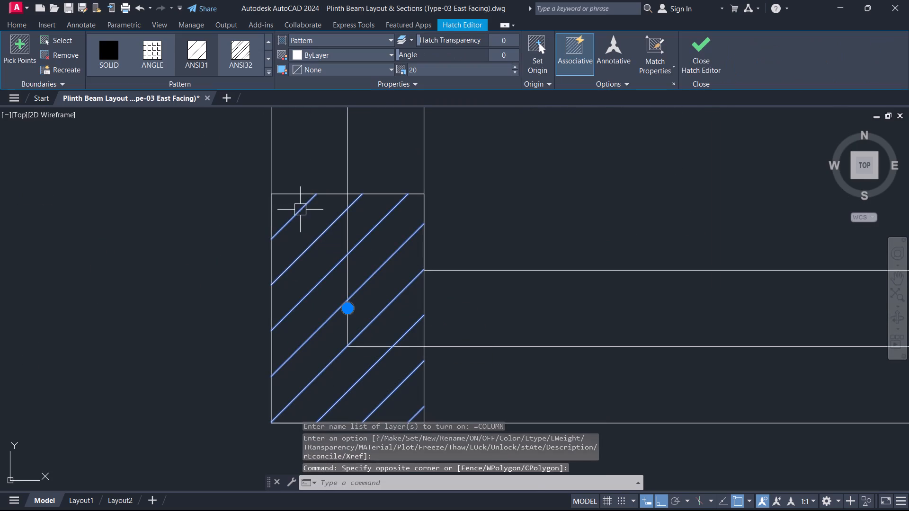
pyautogui.moveTo(321, 211); pyautogui.dragTo(320, 206)
pyautogui.click(306, 169)
pyautogui.scroll(-6, 340, 189)
pyautogui.scroll(3, 535, 218)
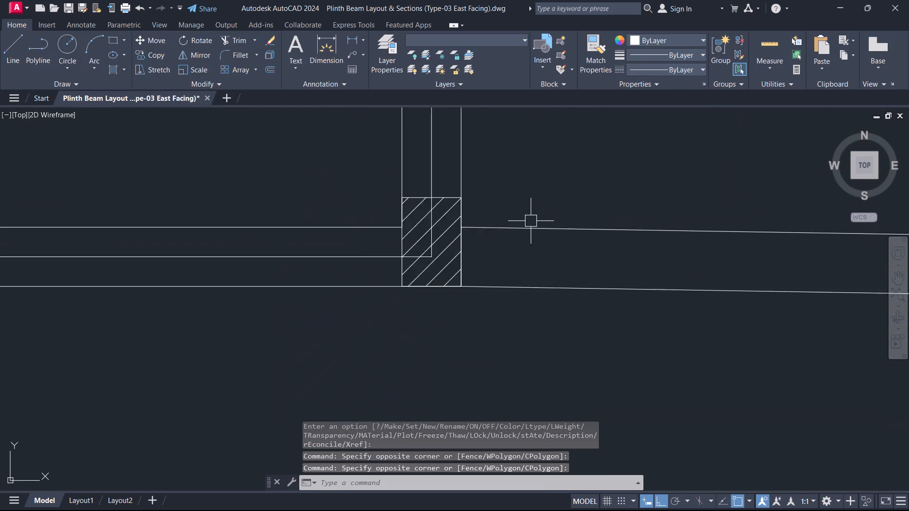
pyautogui.scroll(2, 529, 222)
pyautogui.scroll(4, 386, 193)
pyautogui.moveTo(490, 235); pyautogui.dragTo(472, 339, button='middle')
pyautogui.scroll(-1, 491, 236)
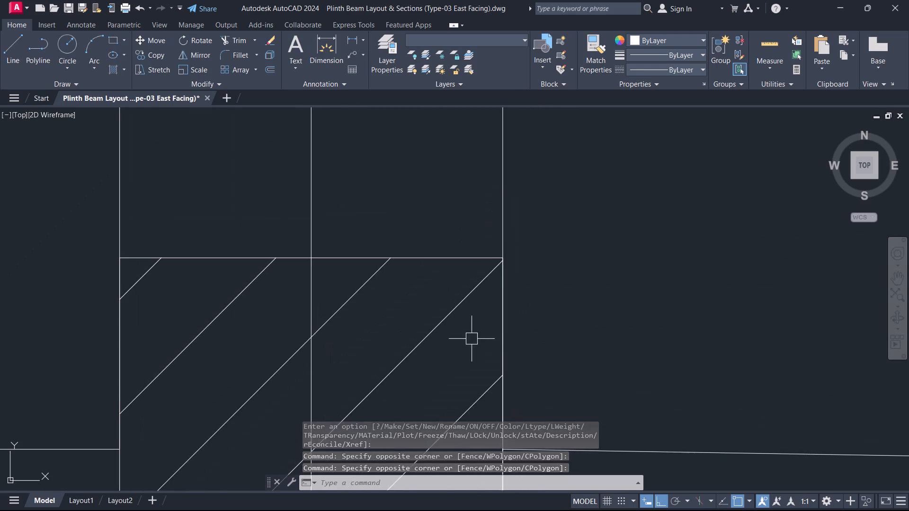
pyautogui.moveTo(471, 337); pyautogui.dragTo(470, 317)
pyautogui.click(451, 233)
pyautogui.scroll(-6, 459, 228)
pyautogui.scroll(-6, 521, 192)
pyautogui.scroll(1, 523, 191)
pyautogui.moveTo(548, 165); pyautogui.dragTo(496, 433, button='middle')
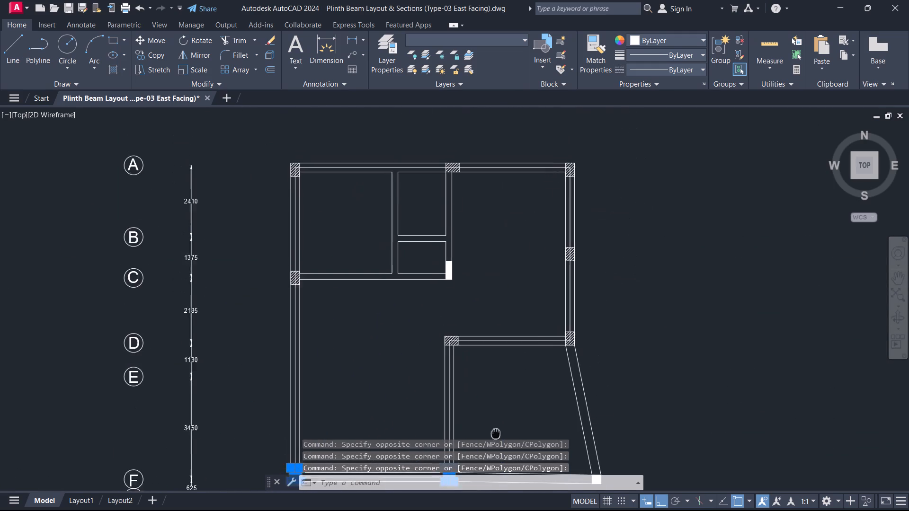
pyautogui.moveTo(496, 433); pyautogui.dragTo(497, 439, button='middle')
pyautogui.scroll(1, 559, 330)
pyautogui.scroll(4, 569, 377)
pyautogui.scroll(3, 626, 267)
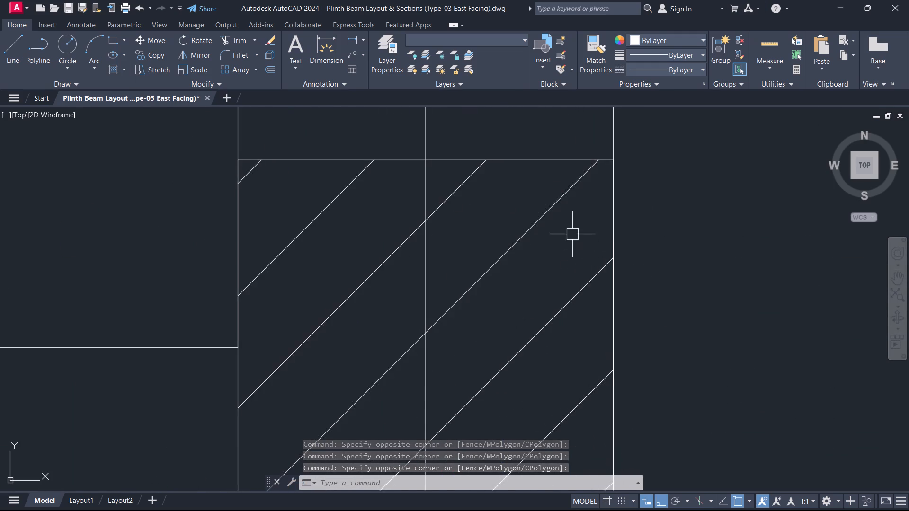
pyautogui.click(571, 233)
pyautogui.click(517, 129)
pyautogui.scroll(-7, 478, 187)
pyautogui.moveTo(164, 212); pyautogui.dragTo(642, 317, button='middle')
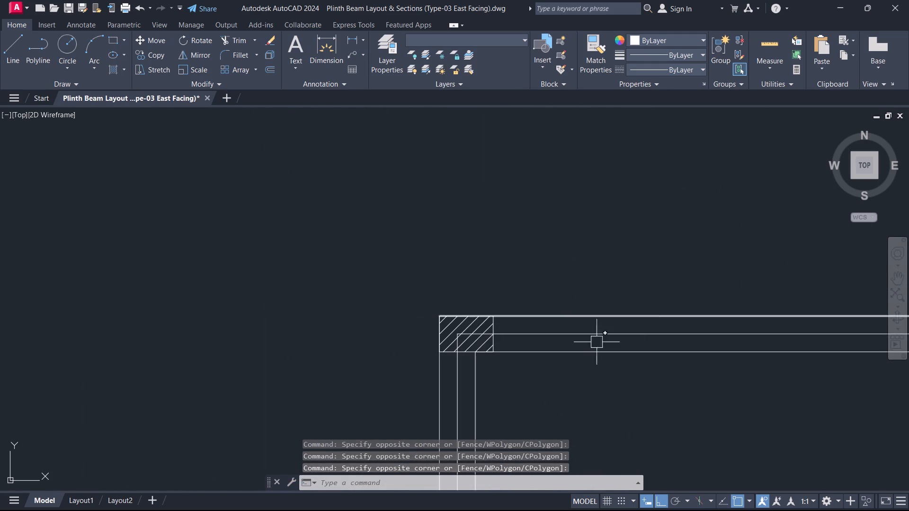
pyautogui.scroll(4, 544, 351)
pyautogui.moveTo(445, 281); pyautogui.dragTo(437, 273)
pyautogui.click(383, 235)
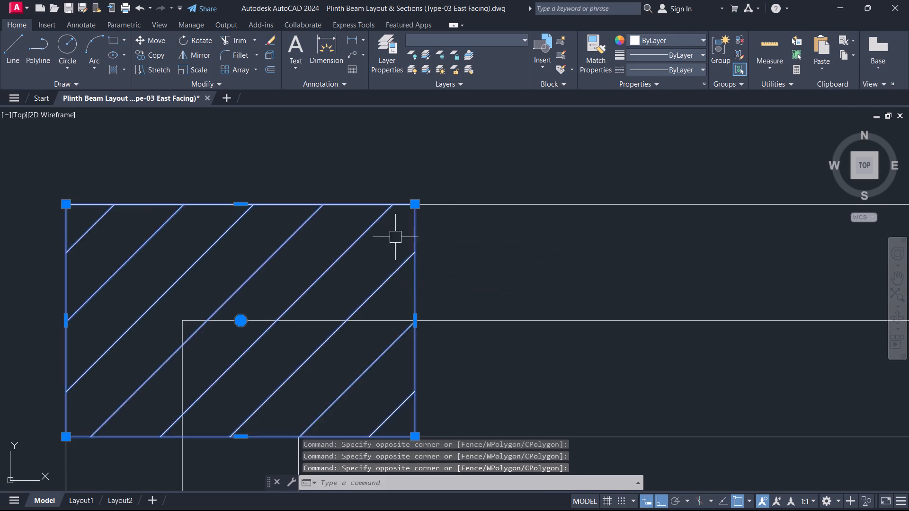
pyautogui.scroll(-5, 397, 239)
pyautogui.scroll(1, 401, 250)
pyautogui.scroll(-6, 401, 250)
pyautogui.scroll(3, 485, 162)
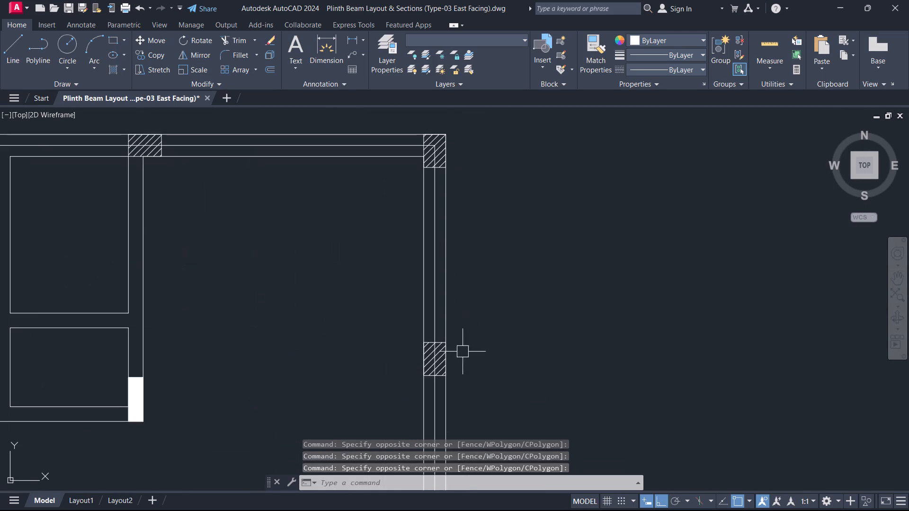
pyautogui.scroll(5, 456, 369)
pyautogui.moveTo(420, 259); pyautogui.dragTo(388, 205)
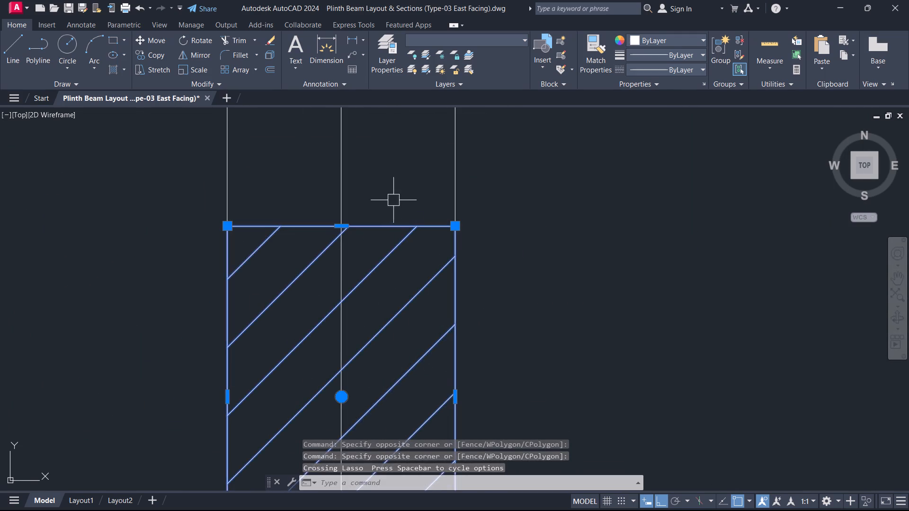
pyautogui.scroll(-6, 401, 194)
pyautogui.scroll(-3, 464, 170)
pyautogui.moveTo(464, 170); pyautogui.dragTo(498, 362, button='middle')
pyautogui.scroll(3, 498, 364)
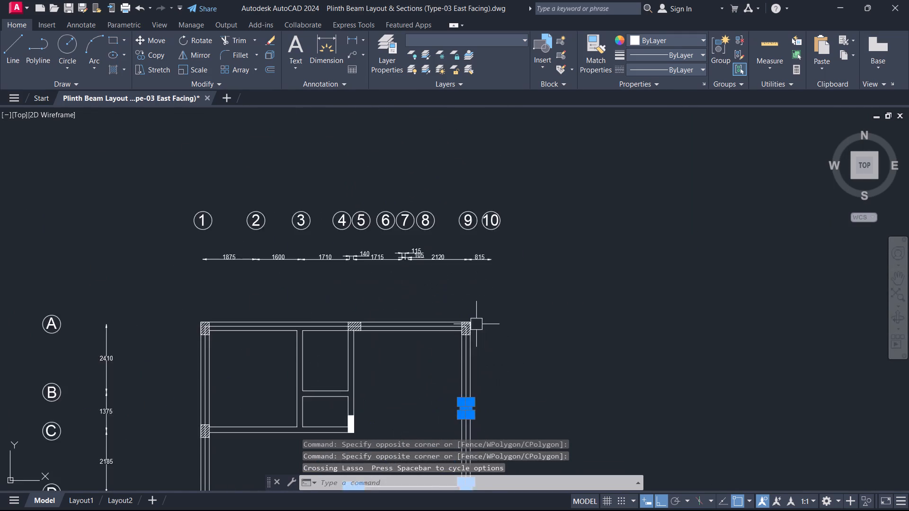
pyautogui.scroll(2, 473, 322)
pyautogui.scroll(3, 418, 361)
pyautogui.scroll(3, 450, 255)
pyautogui.moveTo(404, 236); pyautogui.dragTo(396, 232)
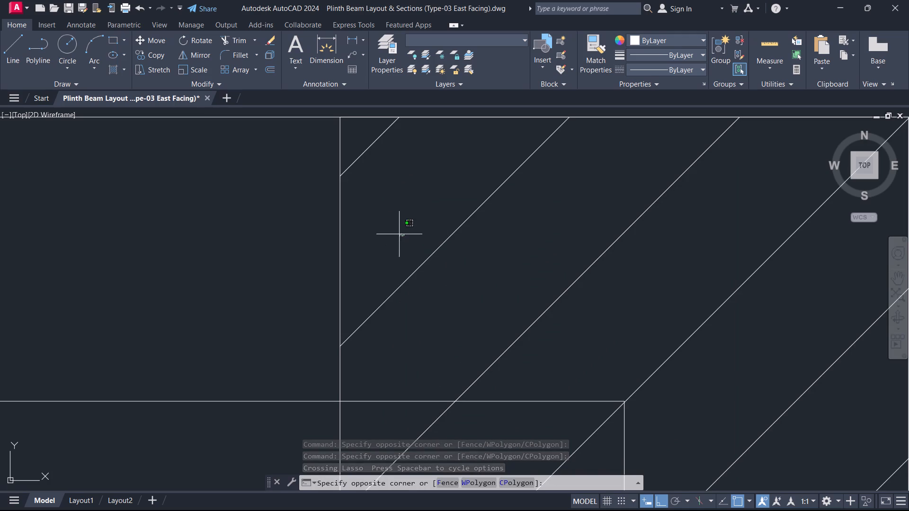
pyautogui.moveTo(396, 232); pyautogui.dragTo(320, 142)
pyautogui.scroll(-4, 293, 174)
pyautogui.scroll(-2, 198, 211)
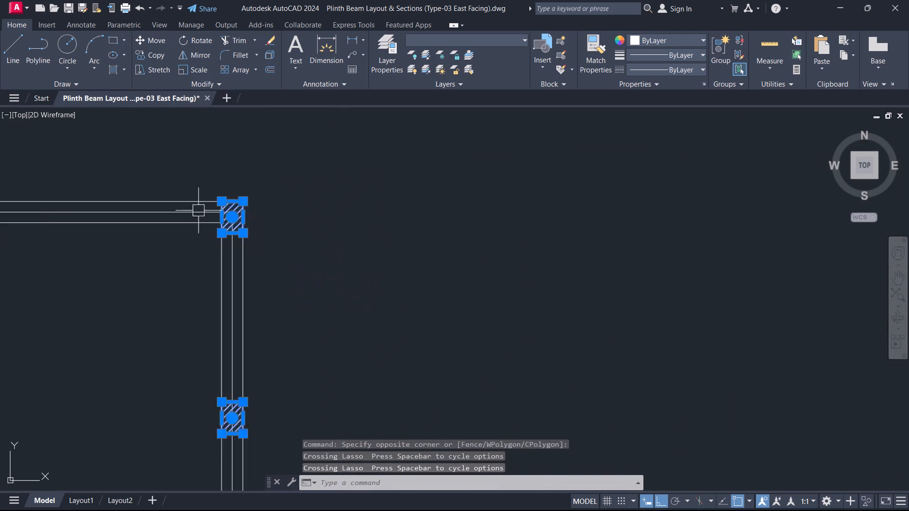
pyautogui.scroll(-2, 198, 211)
pyautogui.moveTo(205, 251); pyautogui.dragTo(474, 309, button='middle')
pyautogui.scroll(7, 361, 248)
pyautogui.moveTo(303, 269); pyautogui.dragTo(240, 233)
pyautogui.scroll(-5, 227, 235)
pyautogui.scroll(6, 208, 244)
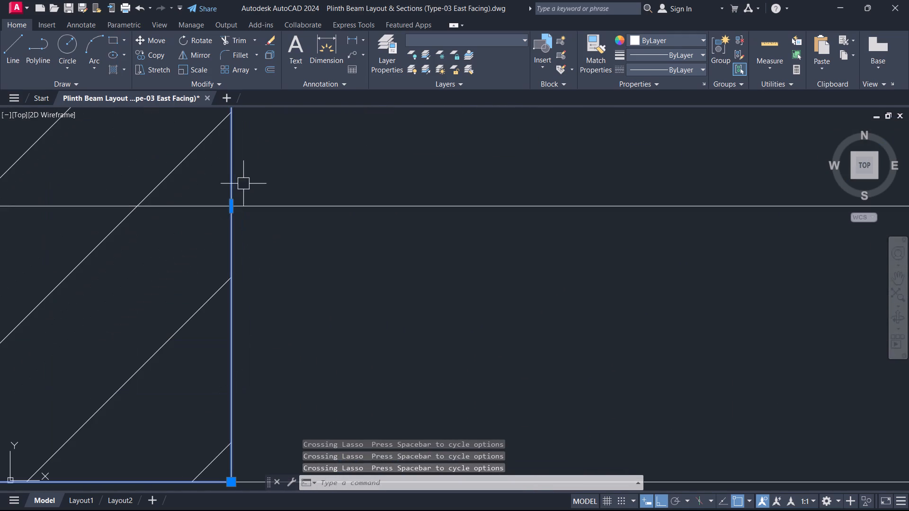
pyautogui.scroll(-4, 269, 181)
pyautogui.moveTo(271, 189); pyautogui.dragTo(290, 385, button='middle')
pyautogui.scroll(1, 275, 192)
pyautogui.click(298, 369)
pyautogui.click(233, 341)
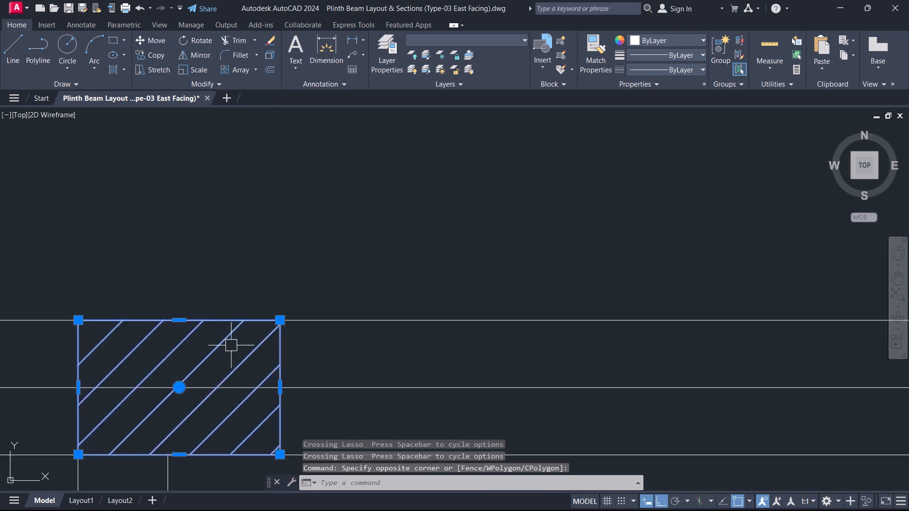
pyautogui.scroll(-4, 223, 358)
pyautogui.moveTo(143, 377); pyautogui.dragTo(557, 440, button='middle')
pyautogui.scroll(3, 299, 424)
pyautogui.moveTo(295, 423); pyautogui.dragTo(394, 358, button='middle')
pyautogui.scroll(2, 493, 295)
pyautogui.moveTo(284, 392); pyautogui.dragTo(552, 208, button='middle')
pyautogui.moveTo(411, 268); pyautogui.dragTo(402, 266)
pyautogui.click(317, 233)
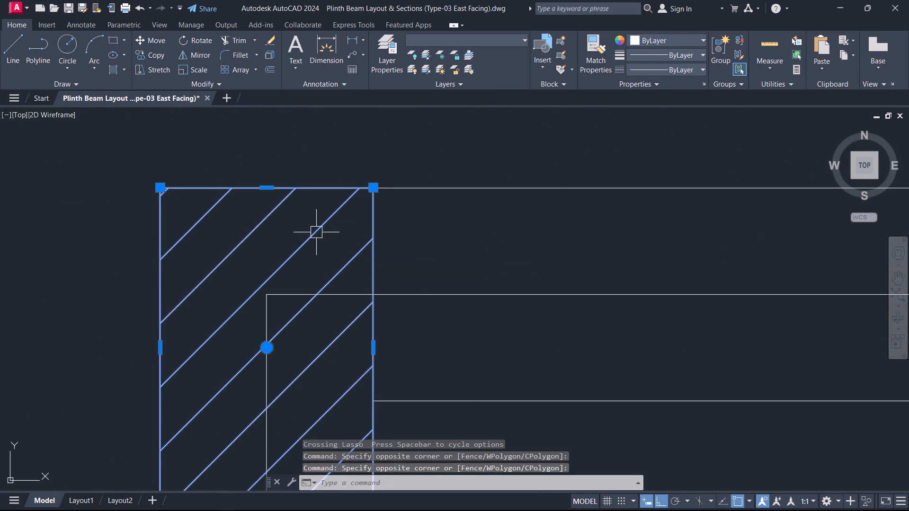
pyautogui.scroll(-7, 316, 232)
pyautogui.moveTo(348, 352); pyautogui.dragTo(375, 114, button='middle')
pyautogui.scroll(5, 351, 158)
pyautogui.moveTo(354, 159); pyautogui.dragTo(367, 176, button='middle')
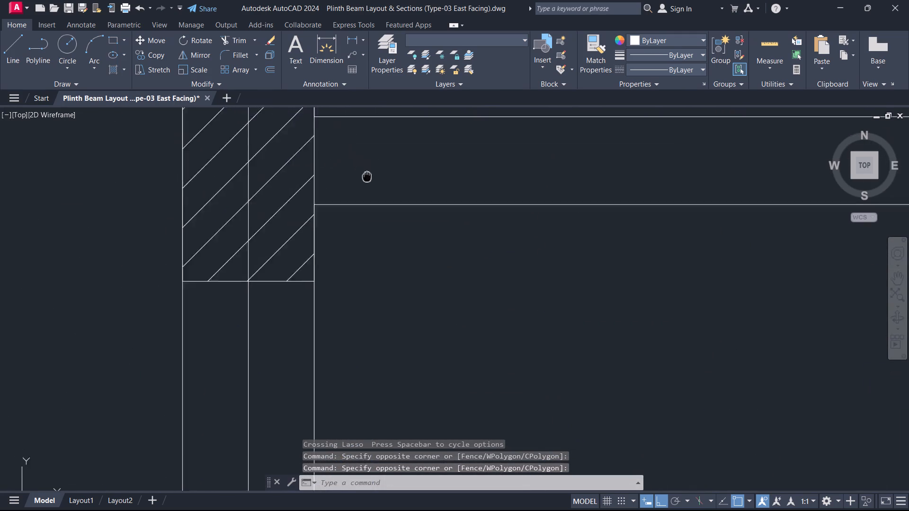
pyautogui.moveTo(367, 176); pyautogui.dragTo(436, 277, button='middle')
pyautogui.moveTo(422, 275); pyautogui.dragTo(414, 272)
pyautogui.click(354, 238)
pyautogui.scroll(-6, 401, 274)
pyautogui.moveTo(440, 347); pyautogui.dragTo(405, 209, button='middle')
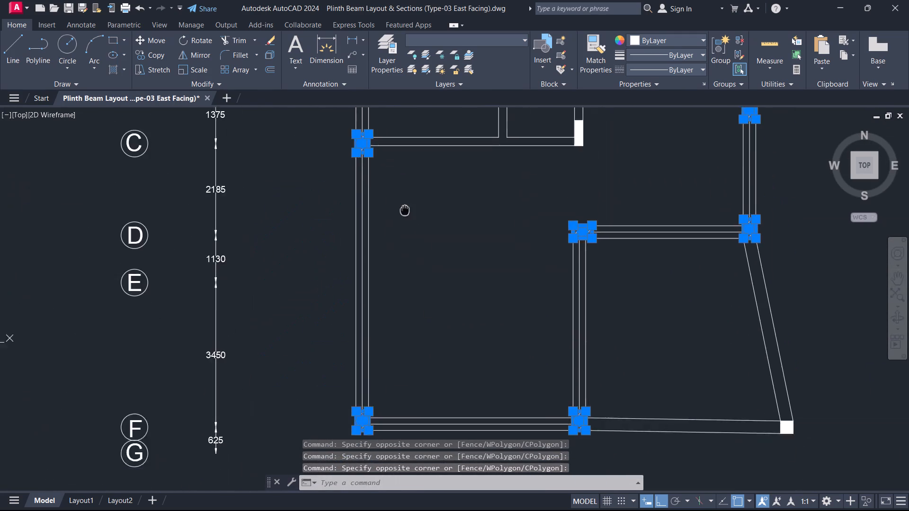
pyautogui.moveTo(405, 209); pyautogui.dragTo(405, 203, button='middle')
pyautogui.scroll(-2, 405, 203)
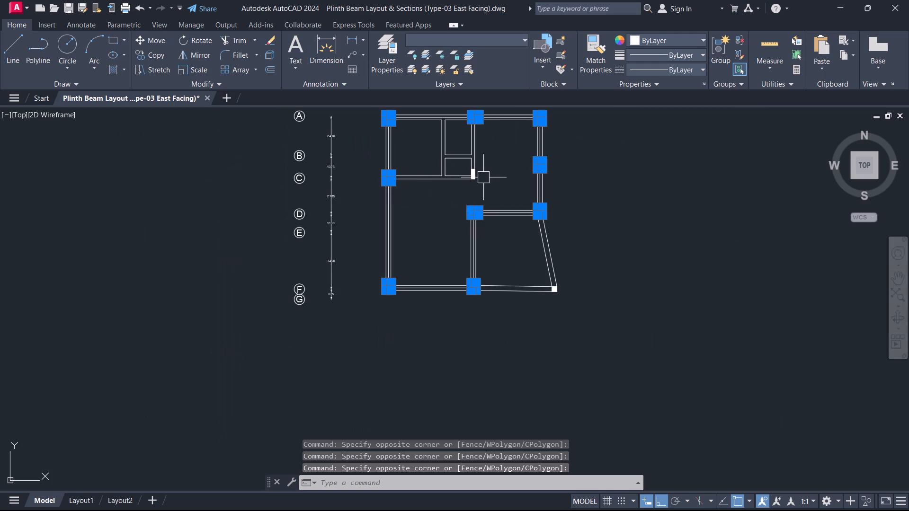
pyautogui.click(515, 37)
pyautogui.click(489, 87)
pyautogui.scroll(1, 467, 125)
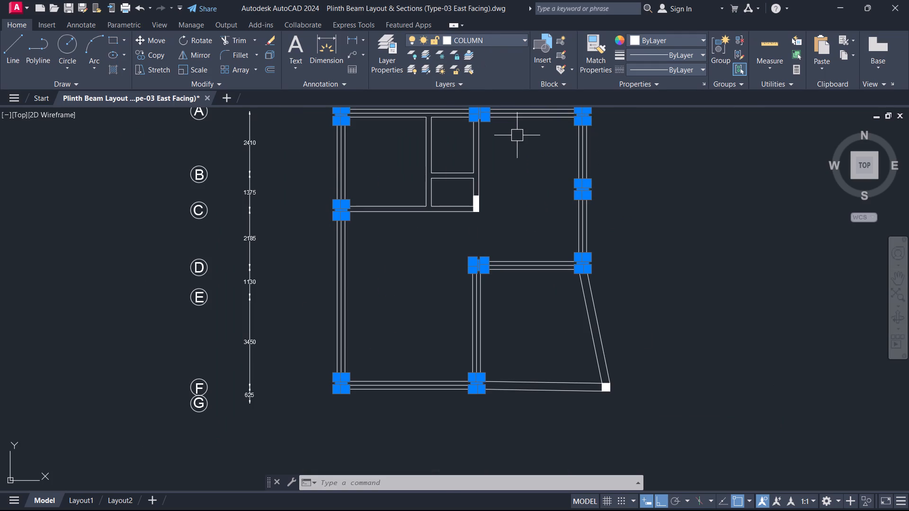
pyautogui.press('Escape')
# Turn off the COLUMN layer.
pyautogui.click(484, 40)
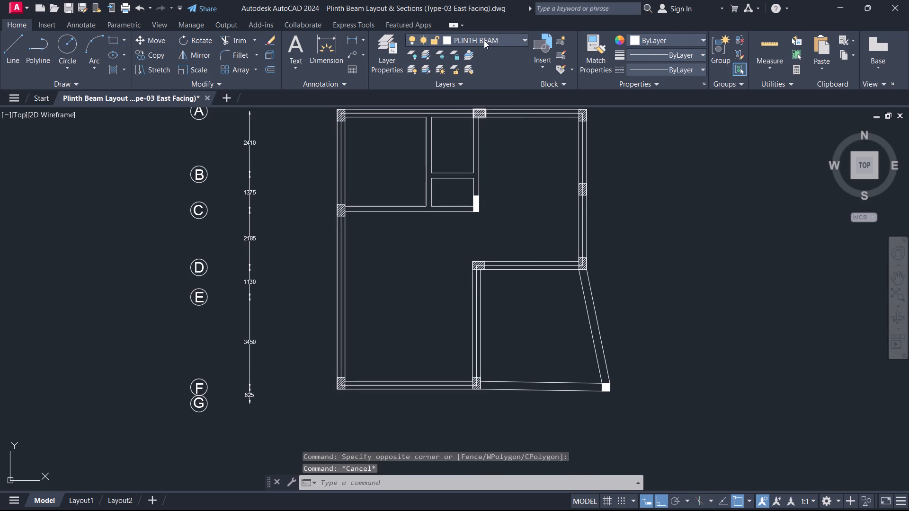
pyautogui.click(411, 80)
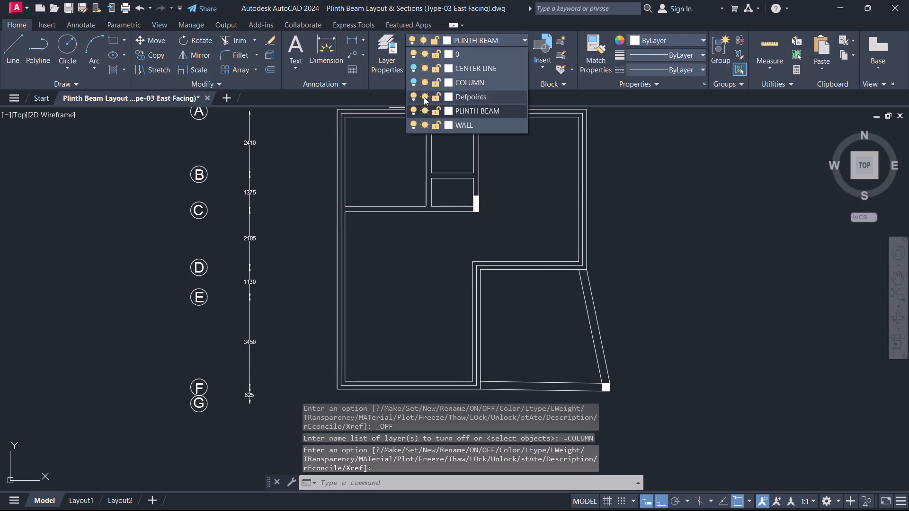
pyautogui.press('Escape')
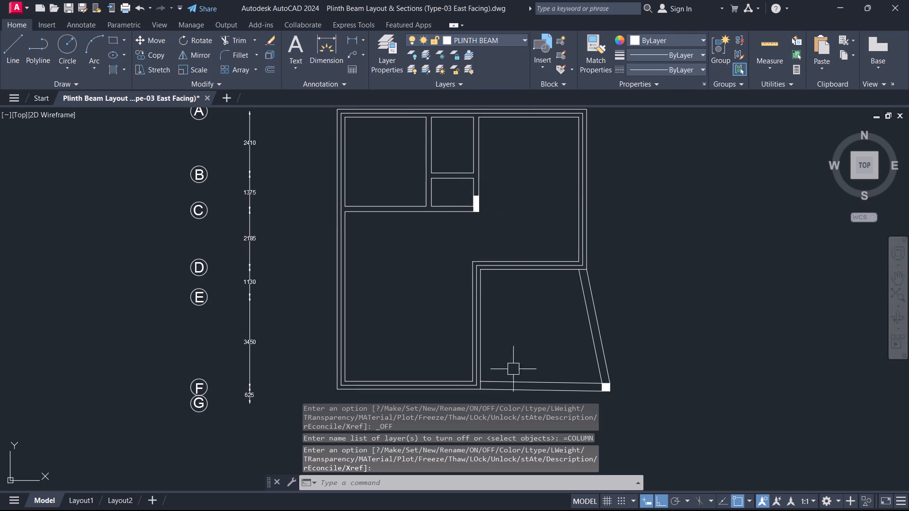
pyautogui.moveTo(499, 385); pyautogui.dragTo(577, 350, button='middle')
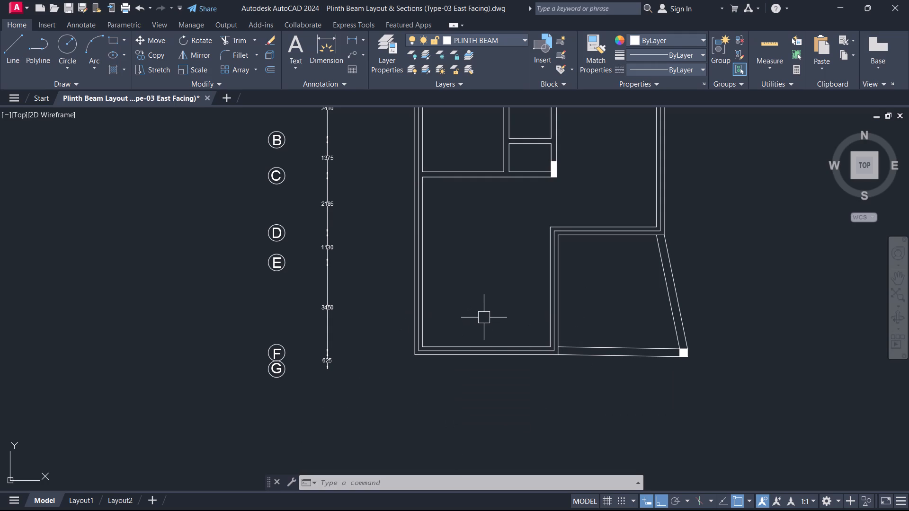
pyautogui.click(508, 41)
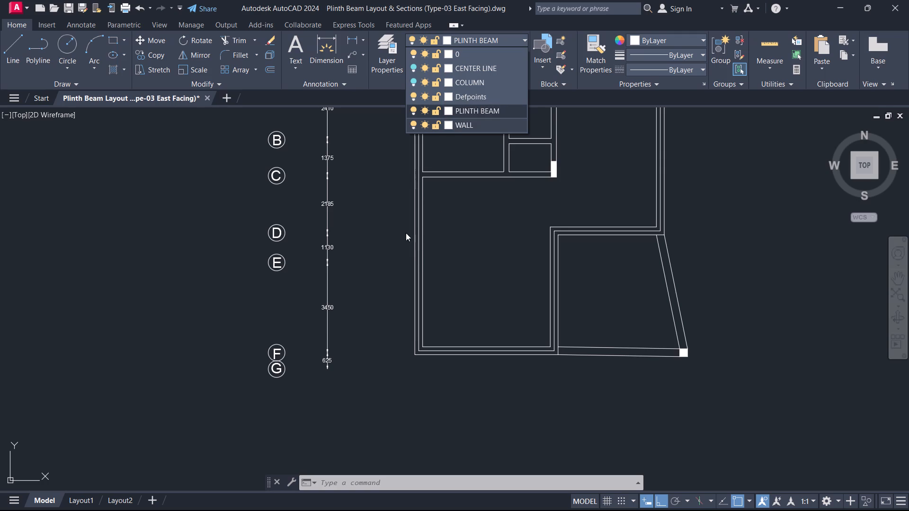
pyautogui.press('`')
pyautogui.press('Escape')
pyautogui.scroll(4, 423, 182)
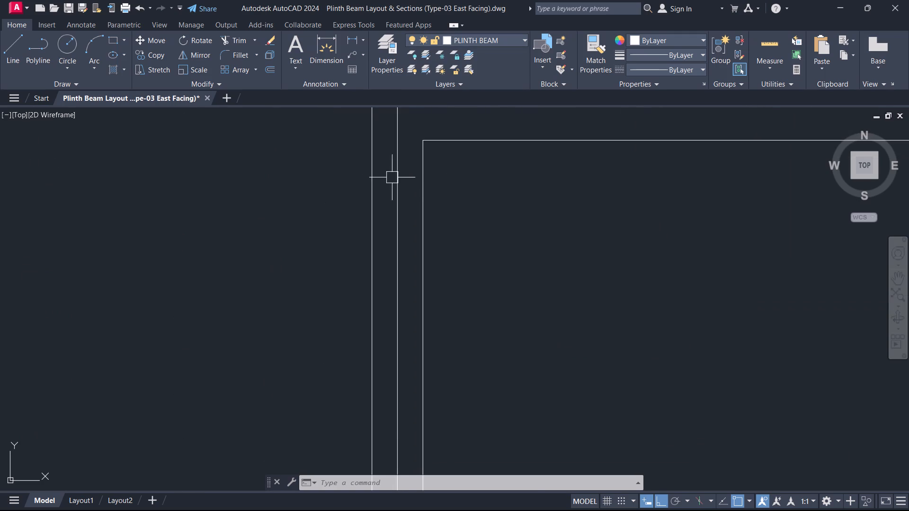
# Select the beam centrelines around the full building perimeter and assign them to the PLINTH BEAM layer.
pyautogui.click(385, 173)
pyautogui.click(424, 215)
pyautogui.click(408, 204)
pyautogui.click(394, 187)
pyautogui.scroll(-6, 403, 183)
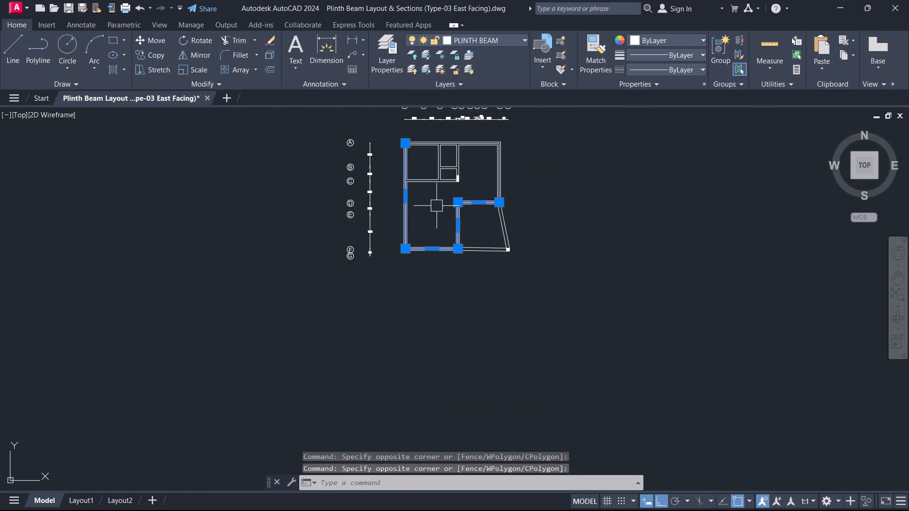
pyautogui.scroll(5, 445, 139)
pyautogui.click(465, 160)
pyautogui.click(458, 148)
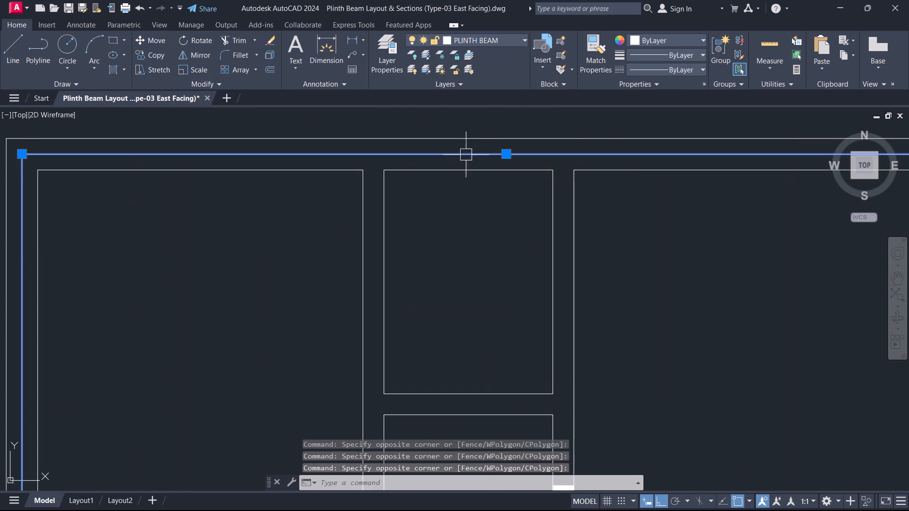
pyautogui.scroll(-5, 526, 203)
pyautogui.scroll(6, 619, 256)
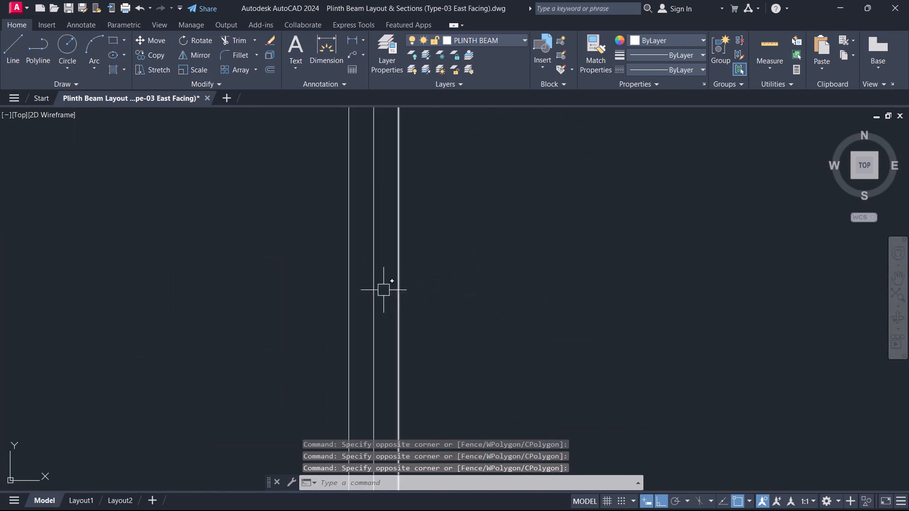
pyautogui.click(377, 285)
pyautogui.scroll(-6, 420, 329)
pyautogui.moveTo(438, 360); pyautogui.dragTo(665, 176, button='middle')
pyautogui.scroll(3, 584, 196)
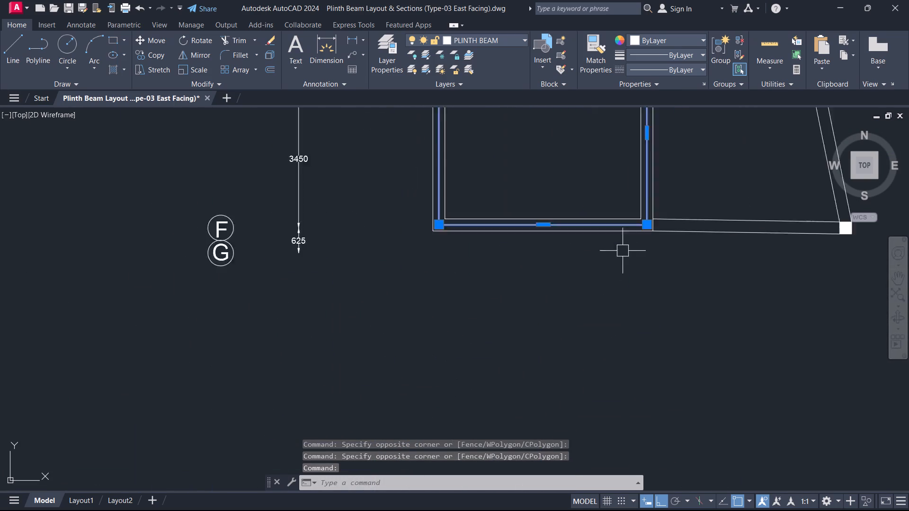
pyautogui.scroll(2, 624, 252)
pyautogui.scroll(1, 661, 216)
pyautogui.scroll(-6, 673, 207)
pyautogui.moveTo(694, 156); pyautogui.dragTo(635, 234, button='middle')
pyautogui.scroll(1, 632, 233)
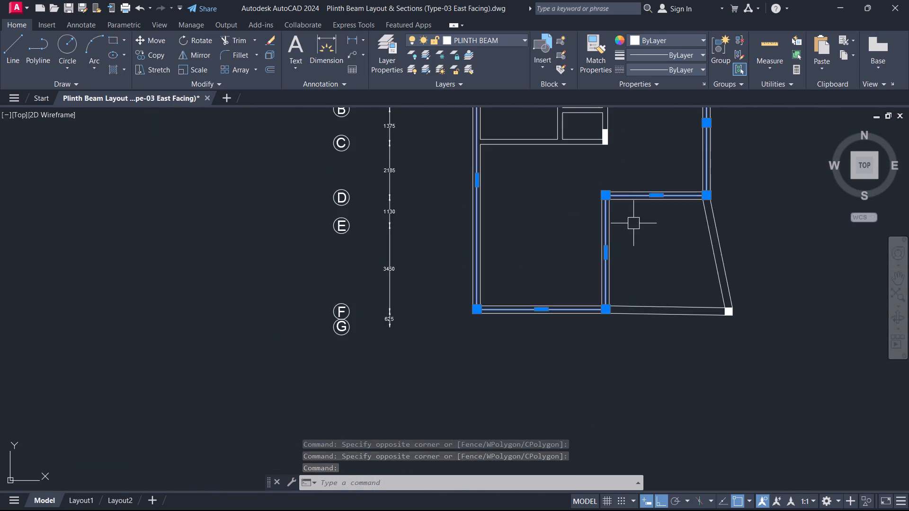
pyautogui.scroll(1, 633, 219)
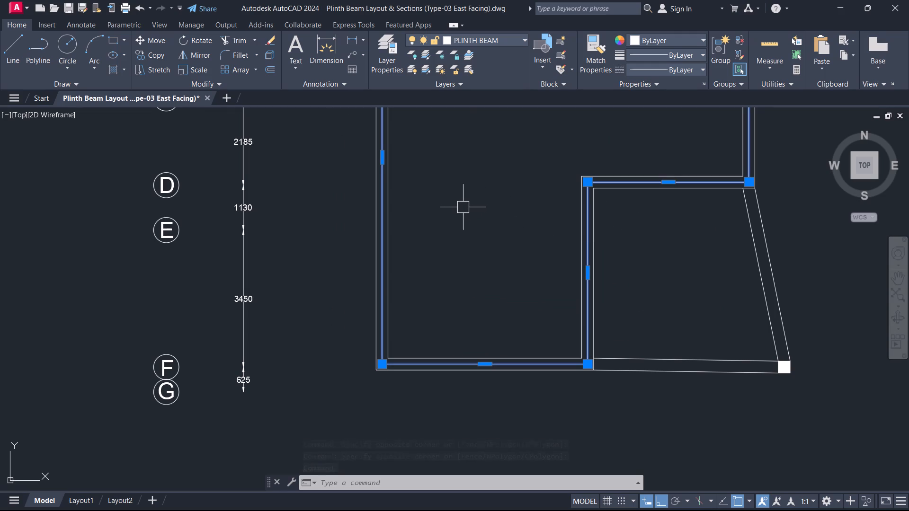
pyautogui.click(479, 38)
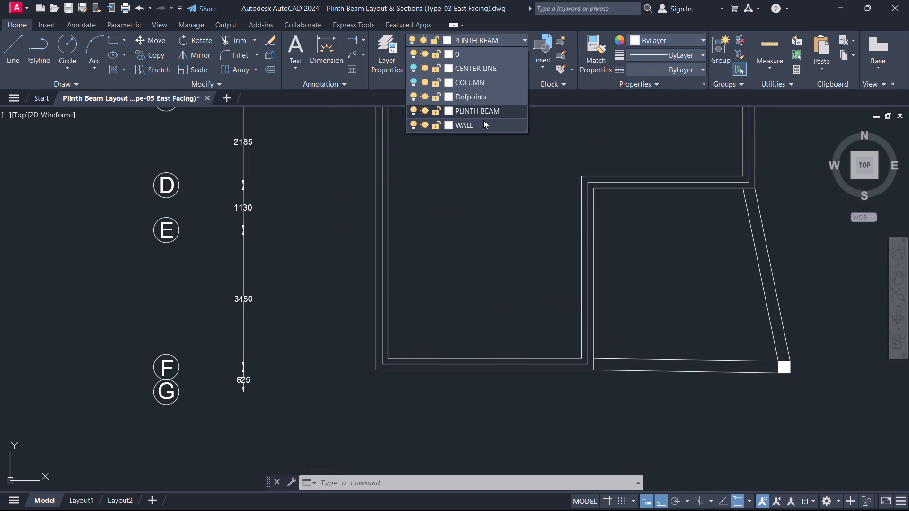
pyautogui.click(480, 119)
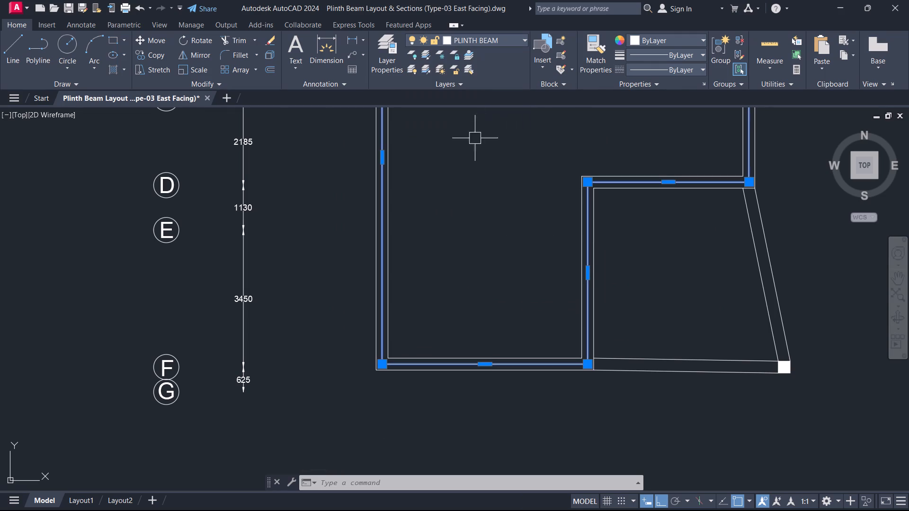
pyautogui.press('Escape')
# Check the layer of the beam centrelines along the top, left and right sides of the plan.
pyautogui.scroll(-2, 469, 159)
pyautogui.moveTo(472, 168); pyautogui.dragTo(430, 298, button='middle')
pyautogui.scroll(2, 459, 227)
pyautogui.scroll(2, 481, 186)
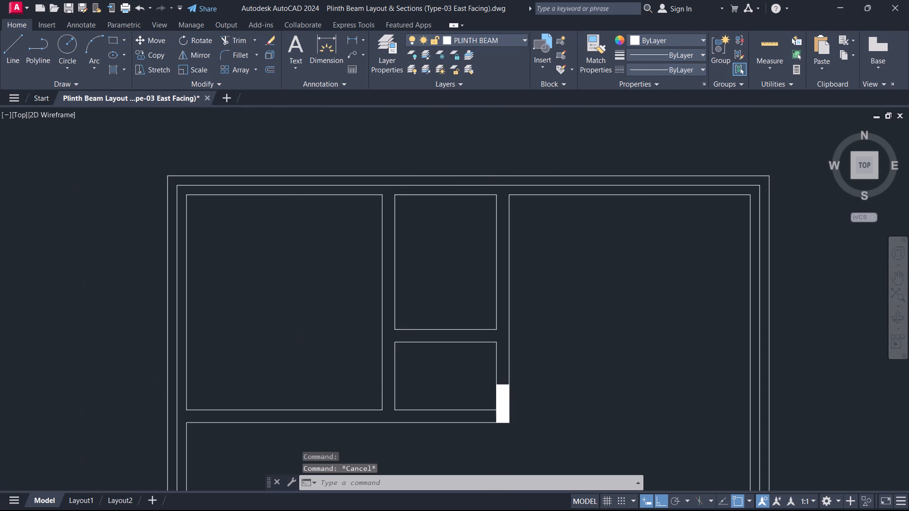
pyautogui.click(481, 186)
pyautogui.scroll(-4, 473, 198)
pyautogui.scroll(2, 431, 227)
pyautogui.press('Escape')
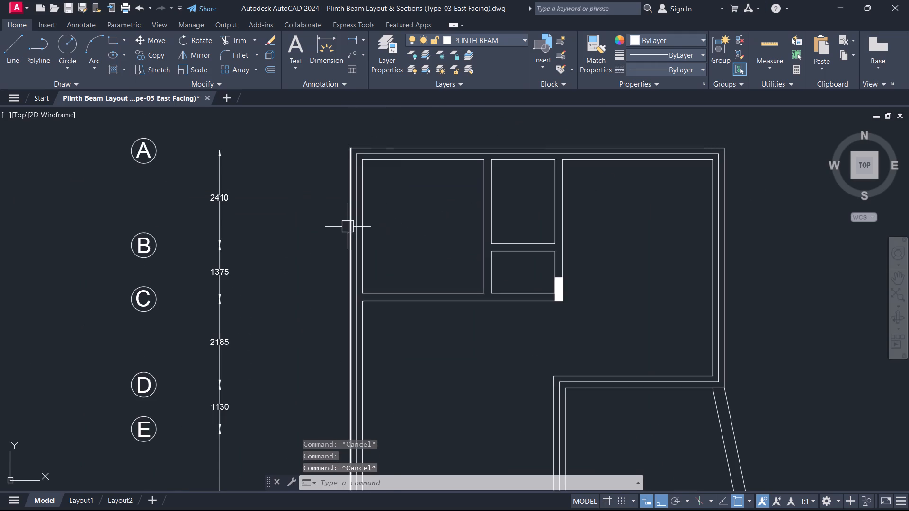
pyautogui.scroll(3, 348, 227)
pyautogui.click(367, 246)
pyautogui.scroll(-6, 369, 246)
pyautogui.scroll(2, 458, 266)
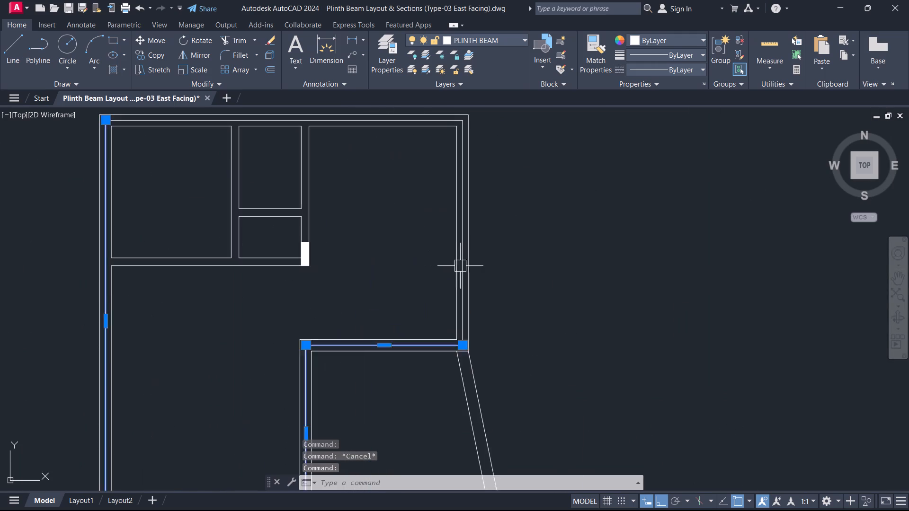
pyautogui.scroll(2, 460, 266)
pyautogui.press('Escape')
pyautogui.click(461, 266)
pyautogui.press('Escape')
pyautogui.scroll(-2, 437, 275)
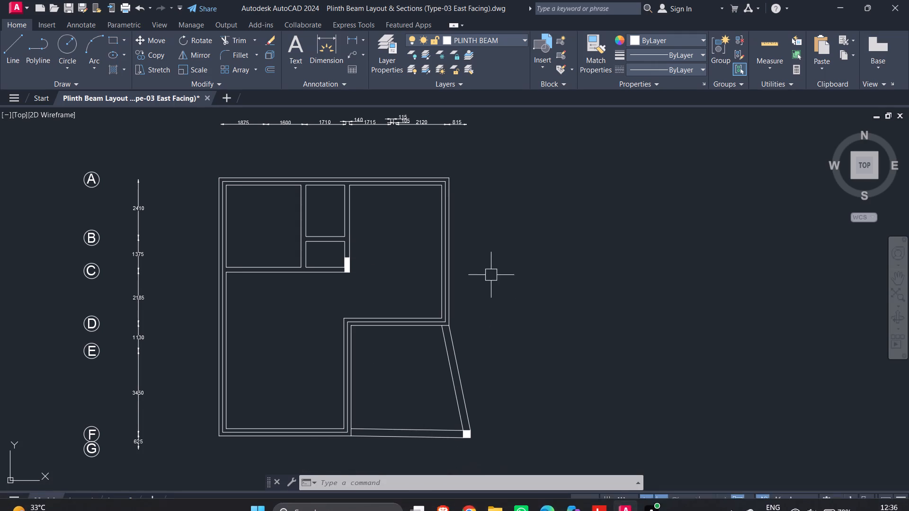
# Turn on the CENTER LINE layer.
pyautogui.moveTo(382, 388); pyautogui.dragTo(526, 289, button='middle')
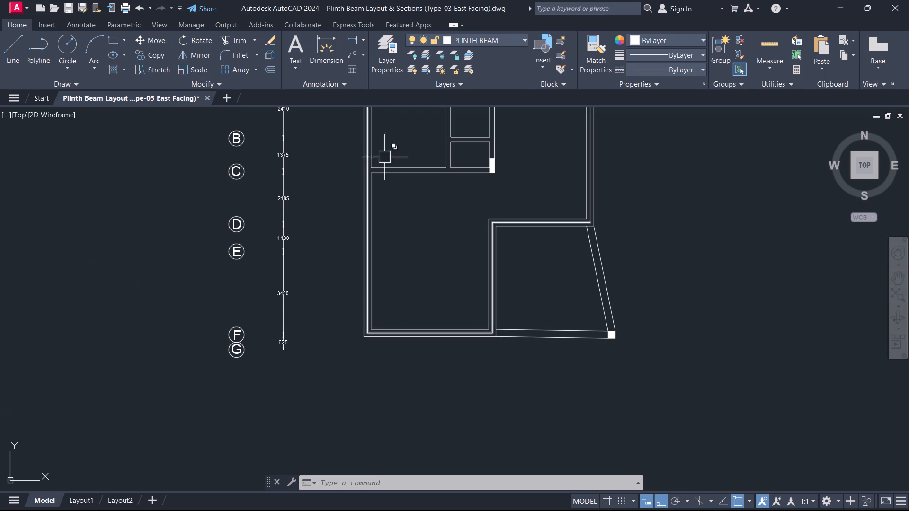
pyautogui.click(510, 37)
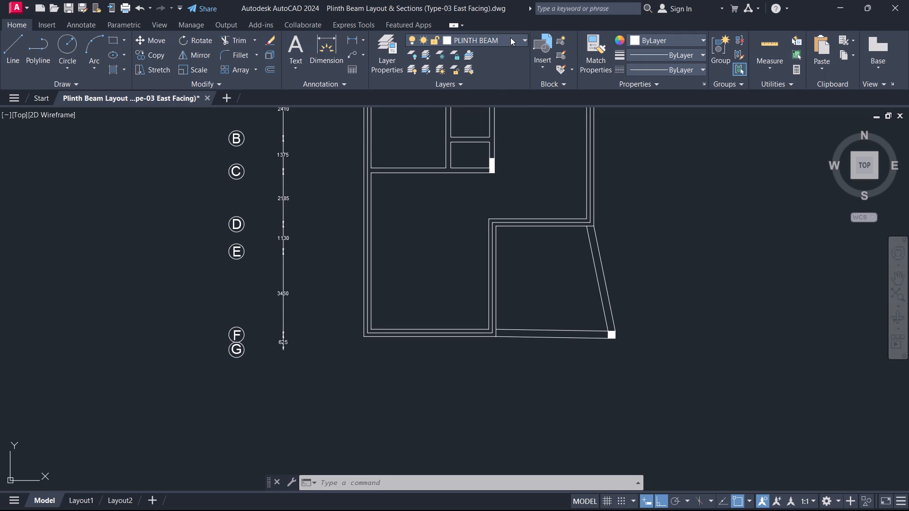
pyautogui.click(510, 38)
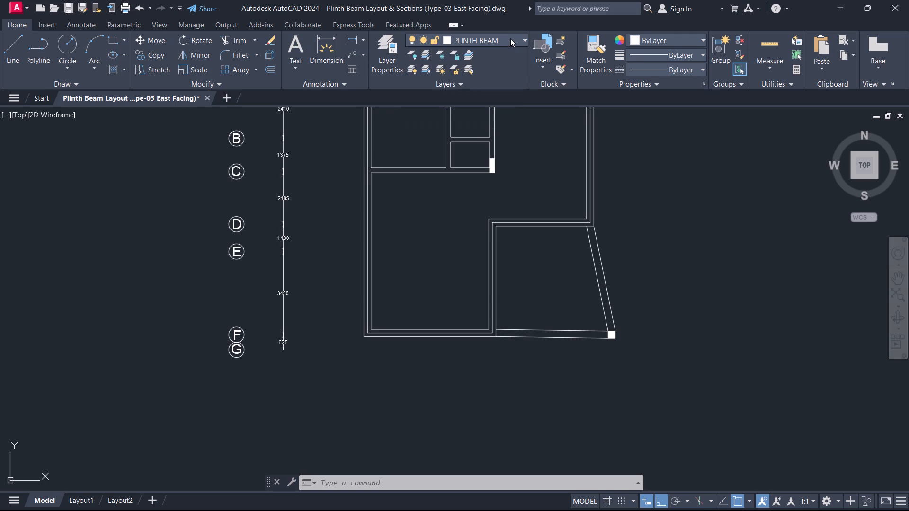
pyautogui.click(510, 38)
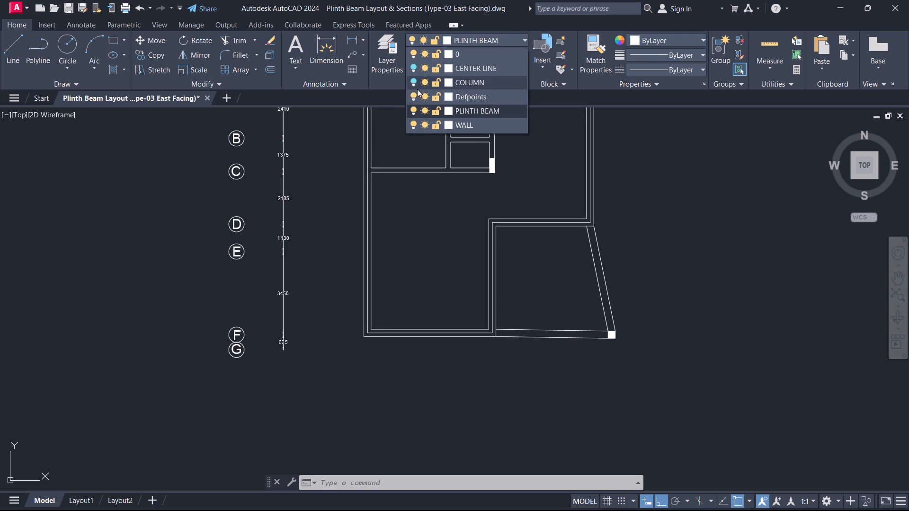
pyautogui.click(413, 67)
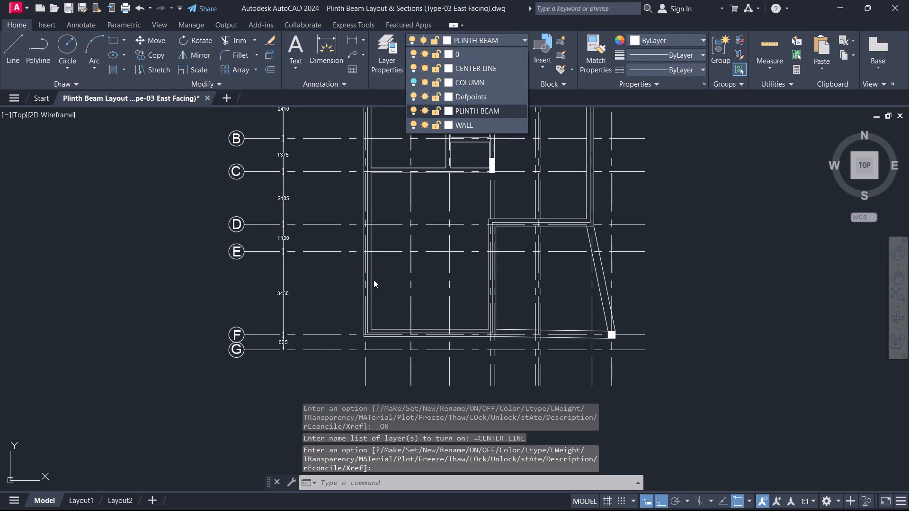
# Draw a short horizontal line from the grid 1 beam centreline to the outer beam line, between grids E and F.
pyautogui.scroll(1, 371, 312)
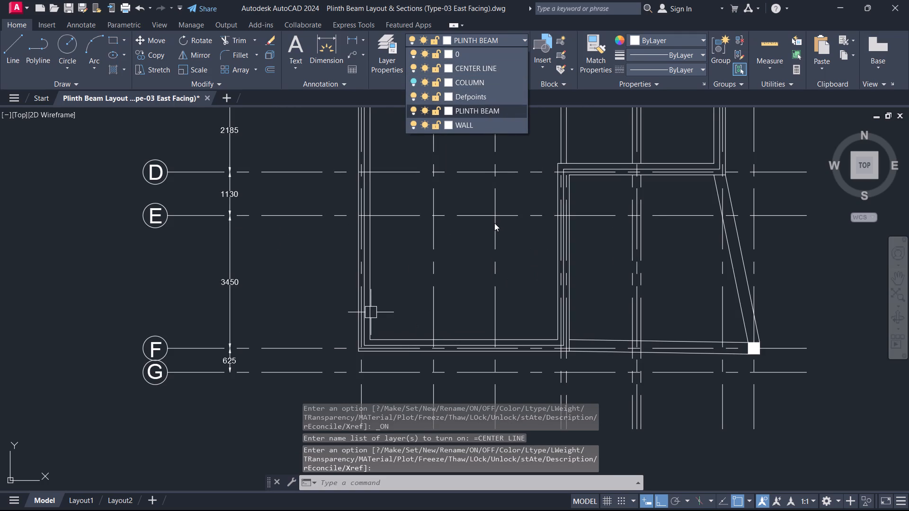
pyautogui.scroll(1, 399, 271)
pyautogui.moveTo(399, 271); pyautogui.dragTo(459, 280, button='middle')
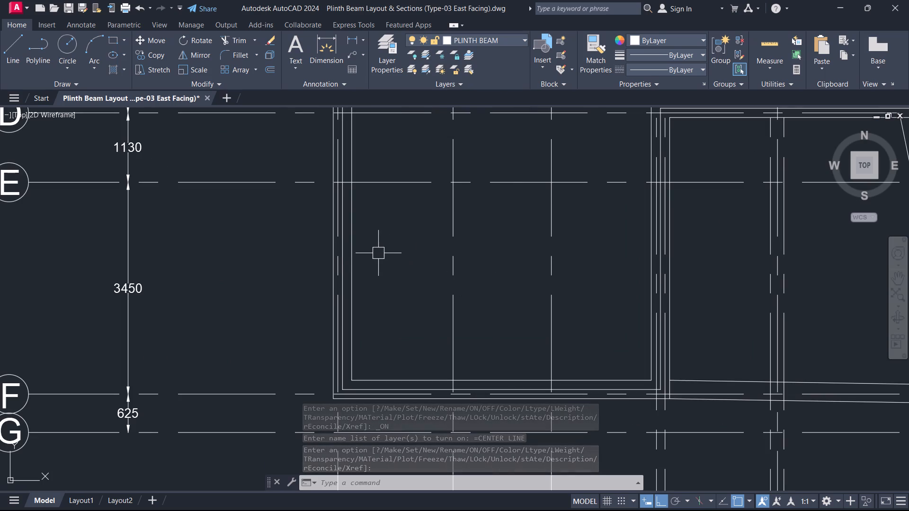
pyautogui.write('L')
pyautogui.press('space')
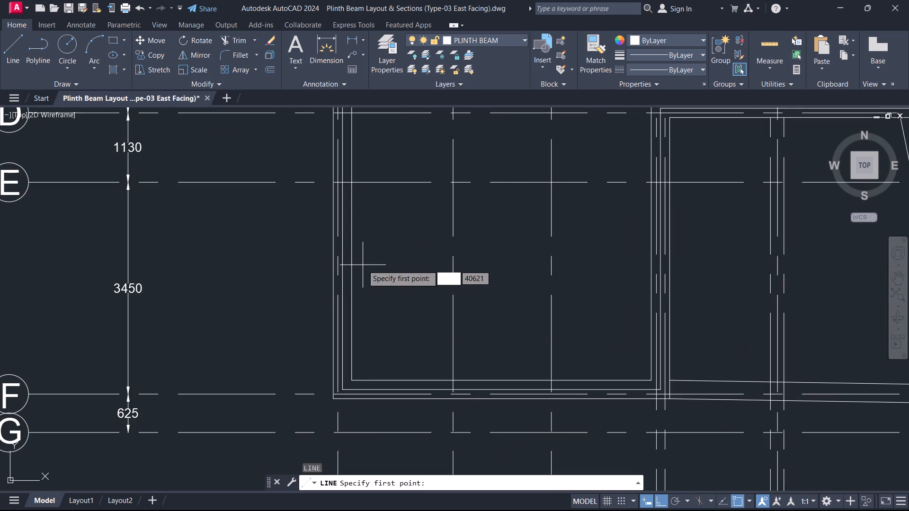
pyautogui.scroll(1, 358, 265)
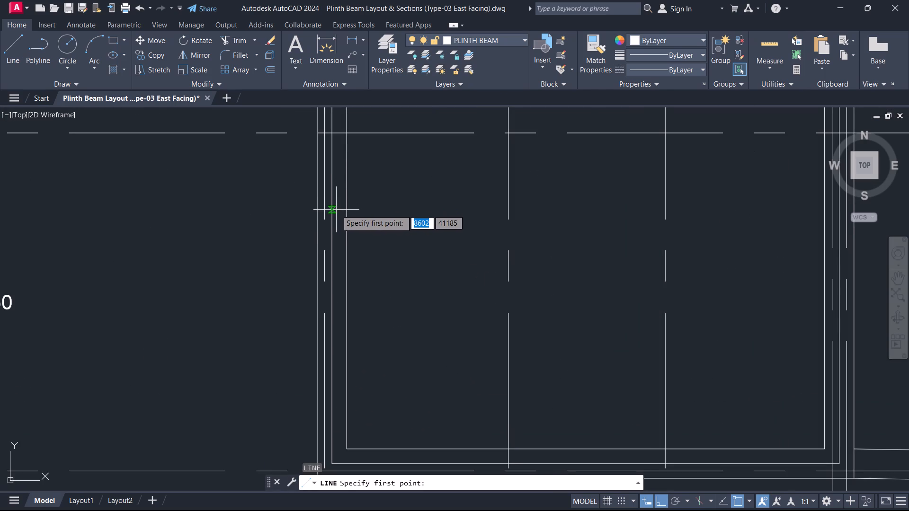
pyautogui.click(336, 218)
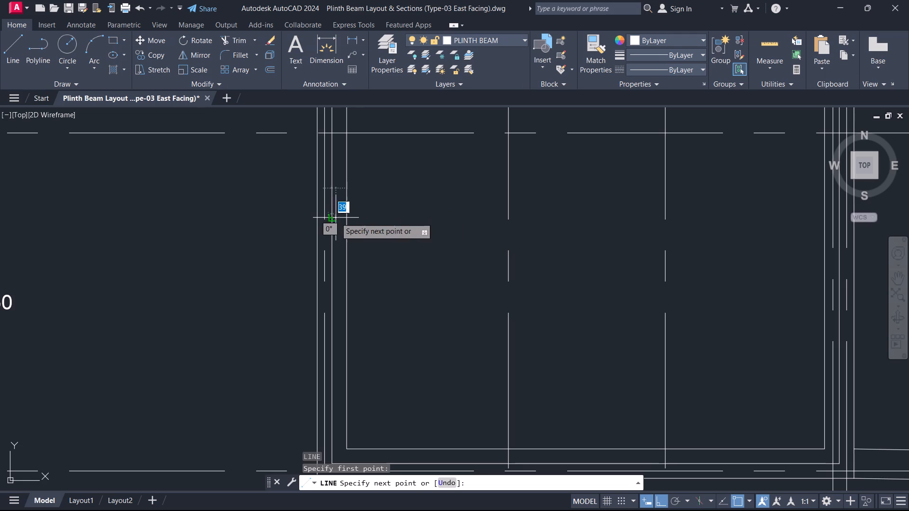
pyautogui.scroll(2, 315, 219)
pyautogui.click(315, 219)
pyautogui.press('Escape')
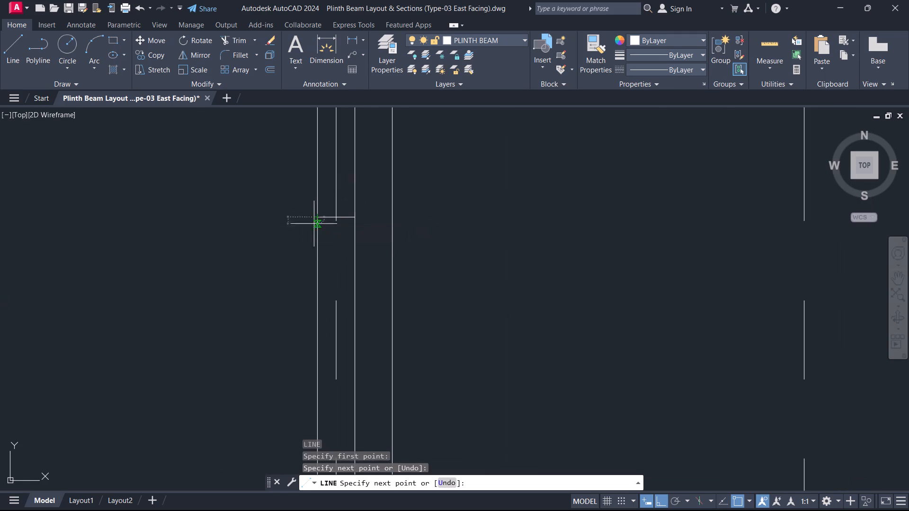
# Draw a second short horizontal line between the grid 1 beam centreline and outer beam line, below the first one.
pyautogui.press('space')
pyautogui.scroll(-1, 362, 400)
pyautogui.moveTo(359, 401); pyautogui.dragTo(429, 288, button='middle')
pyautogui.scroll(-2, 423, 303)
pyautogui.scroll(2, 421, 320)
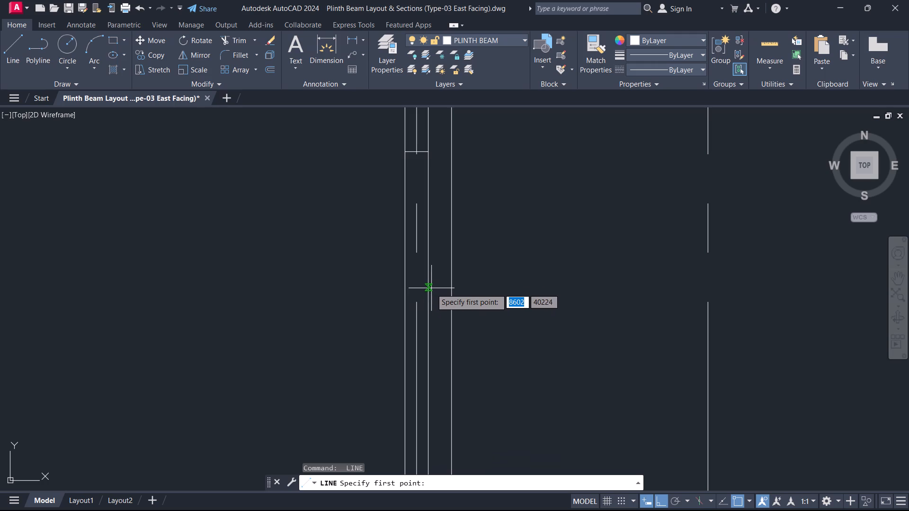
pyautogui.click(431, 289)
pyautogui.click(407, 290)
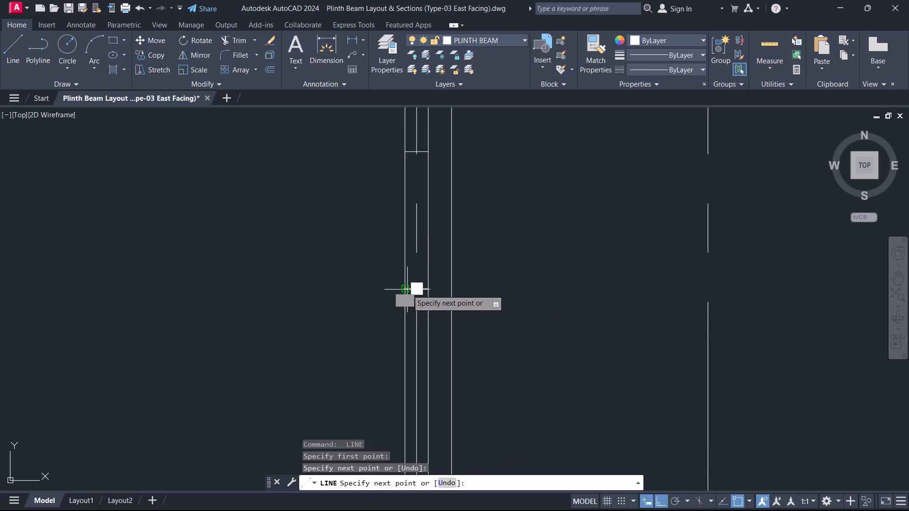
pyautogui.press('Escape')
# Trim away the grid 1 beam centreline segment between the two short cross lines.
pyautogui.moveTo(428, 268); pyautogui.dragTo(431, 322, button='middle')
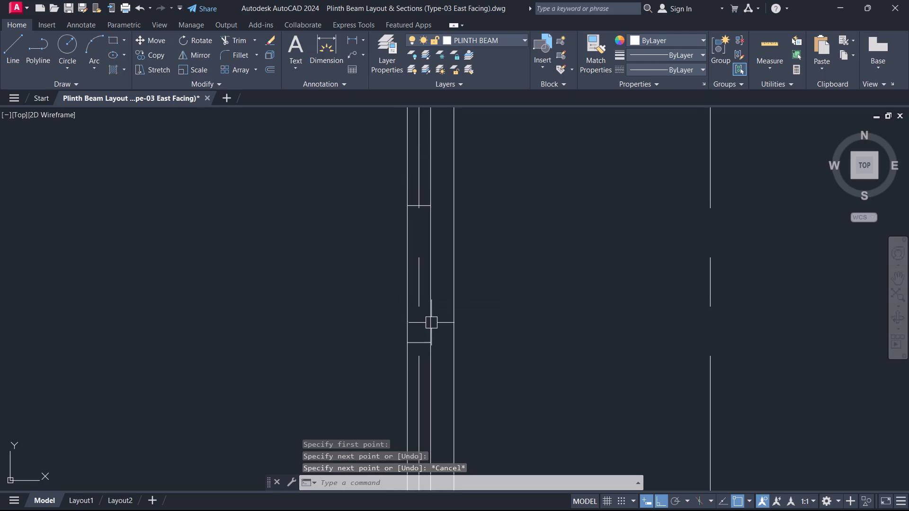
pyautogui.write('TR')
pyautogui.press('space')
pyautogui.click(431, 323)
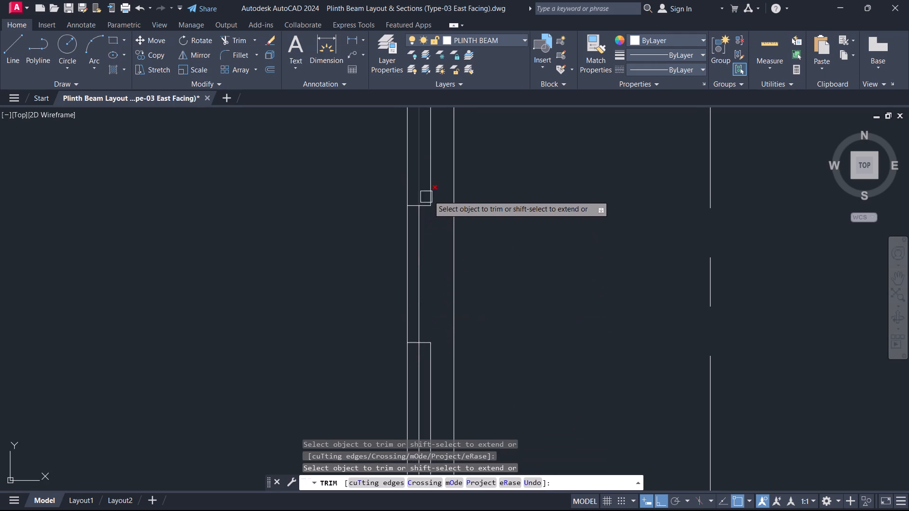
pyautogui.press('Escape')
# Draw a 150 mm vertical line from the grid A beam centreline to the outer beam line, within the 1715 bay.
pyautogui.scroll(-2, 438, 238)
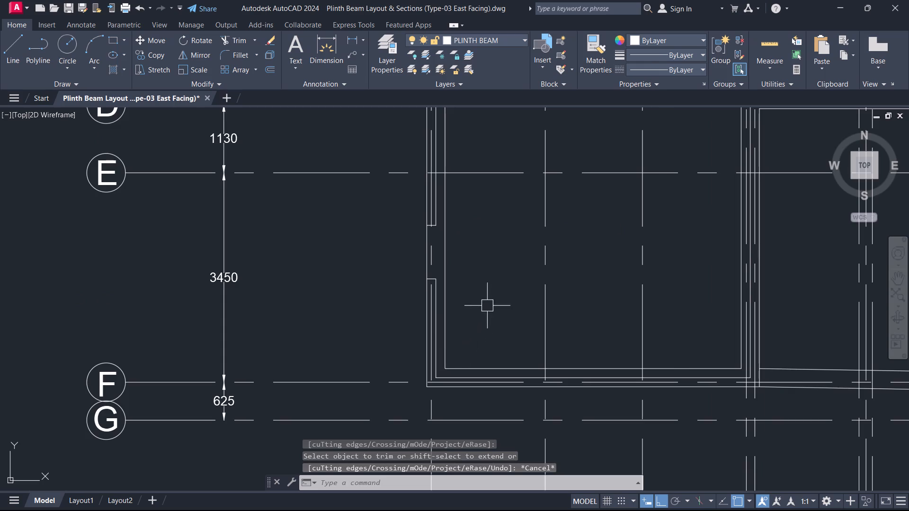
pyautogui.scroll(-2, 498, 301)
pyautogui.moveTo(570, 276); pyautogui.dragTo(524, 292, button='middle')
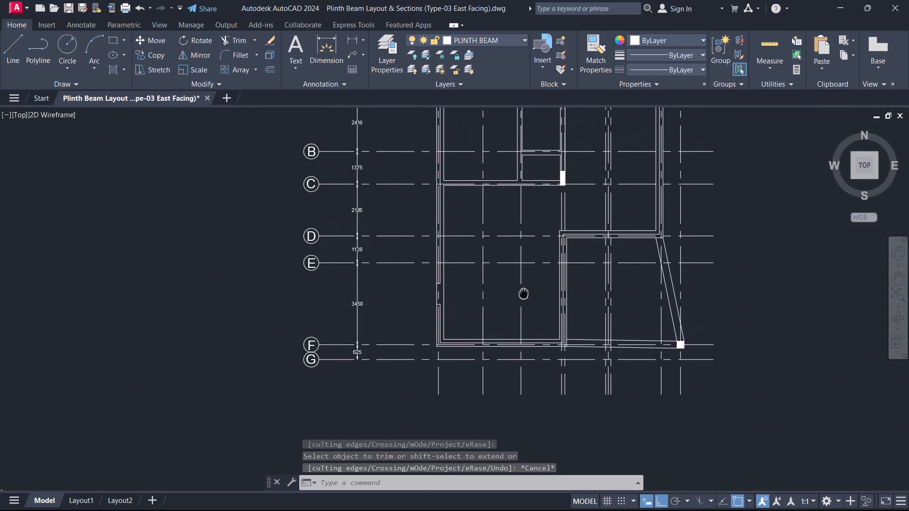
pyautogui.moveTo(524, 292); pyautogui.dragTo(415, 363, button='middle')
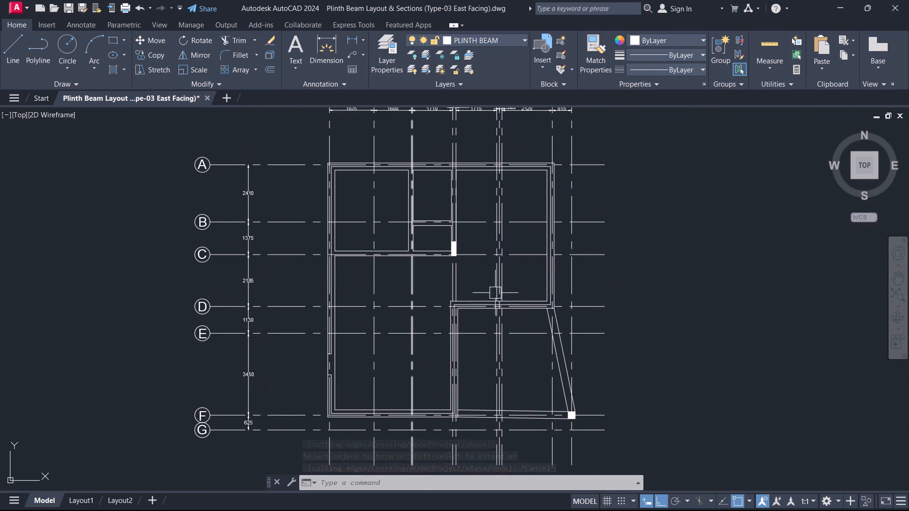
pyautogui.scroll(2, 507, 196)
pyautogui.moveTo(507, 196); pyautogui.dragTo(485, 300, button='middle')
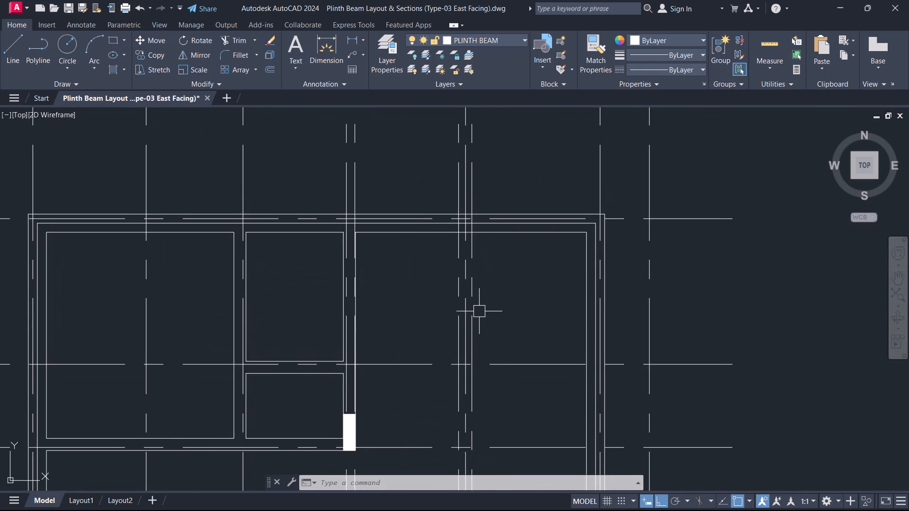
pyautogui.write('L')
pyautogui.press('space')
pyautogui.scroll(1, 420, 253)
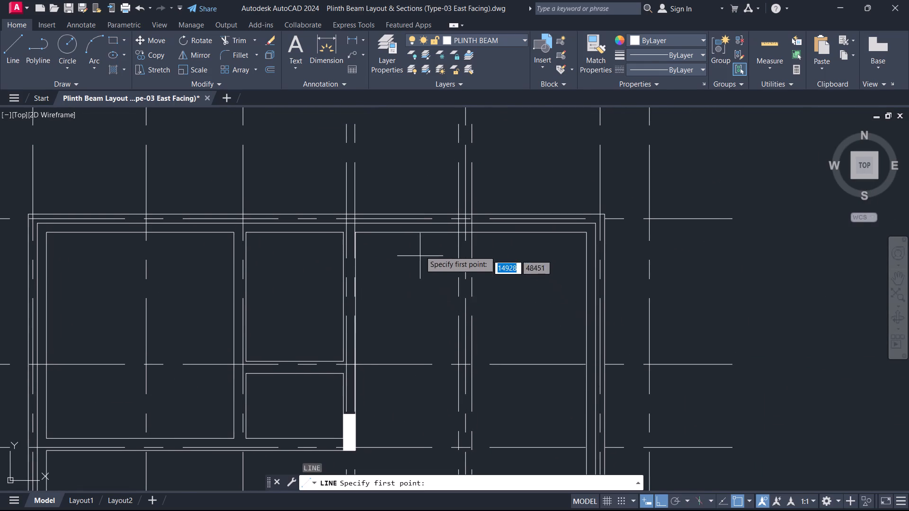
pyautogui.scroll(1, 420, 250)
pyautogui.moveTo(420, 224); pyautogui.dragTo(432, 317, button='middle')
pyautogui.scroll(1, 406, 293)
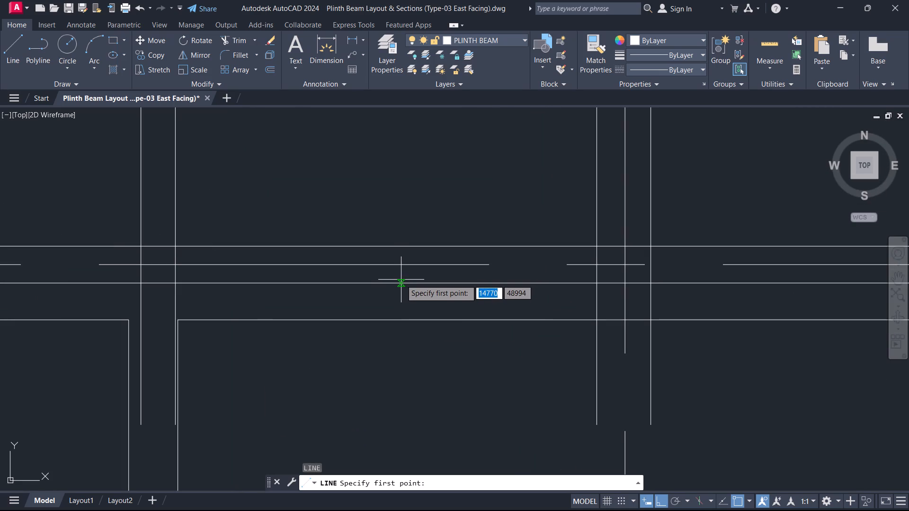
pyautogui.click(396, 280)
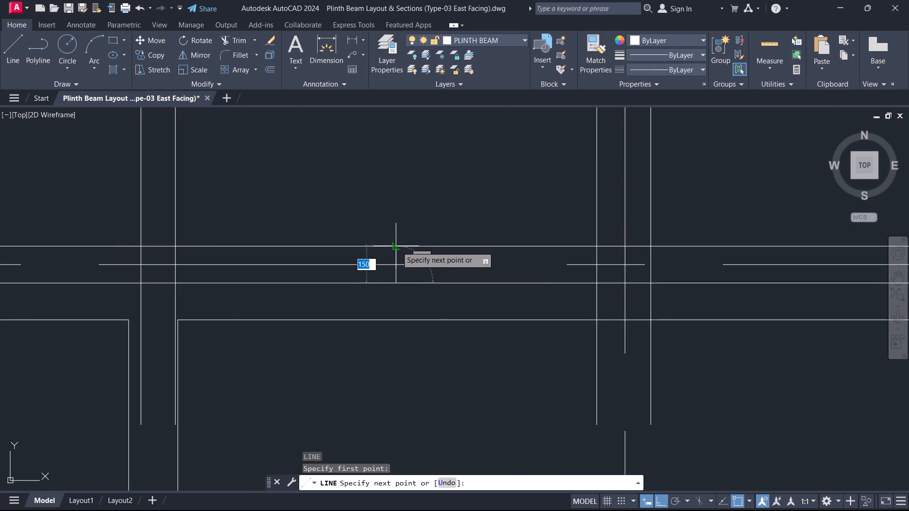
pyautogui.click(397, 247)
pyautogui.press('Escape')
pyautogui.scroll(-3, 775, 261)
pyautogui.moveTo(775, 261); pyautogui.dragTo(414, 277, button='middle')
pyautogui.scroll(1, 429, 285)
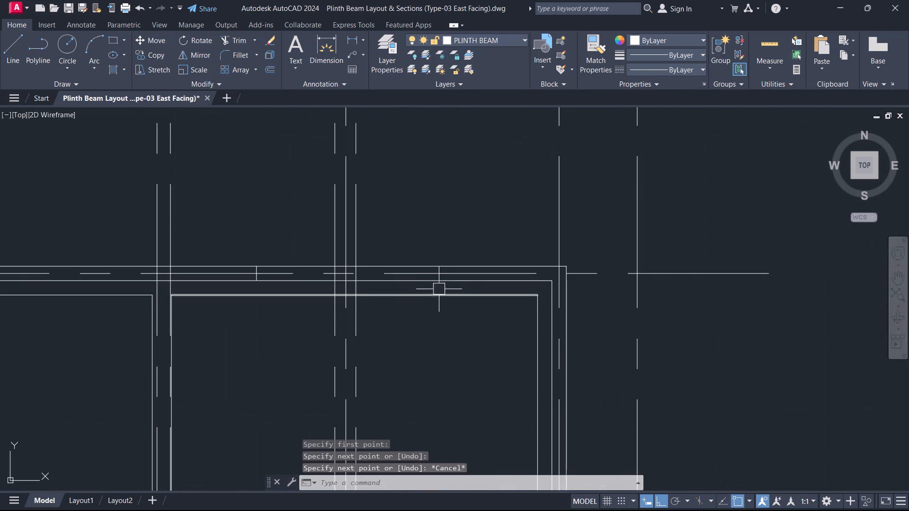
# Draw a second vertical line between the grid A beam centreline and the outer beam line, within the 2120 bay.
pyautogui.press('space')
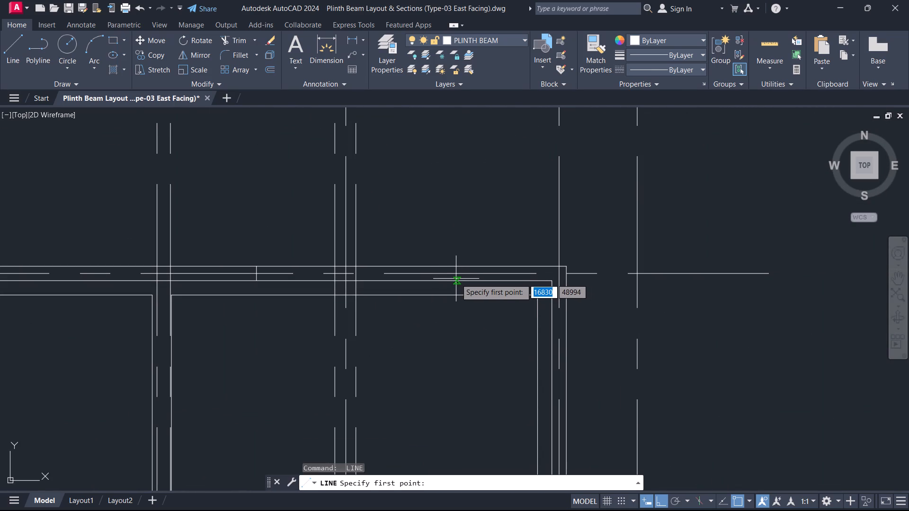
pyautogui.click(454, 281)
pyautogui.click(453, 267)
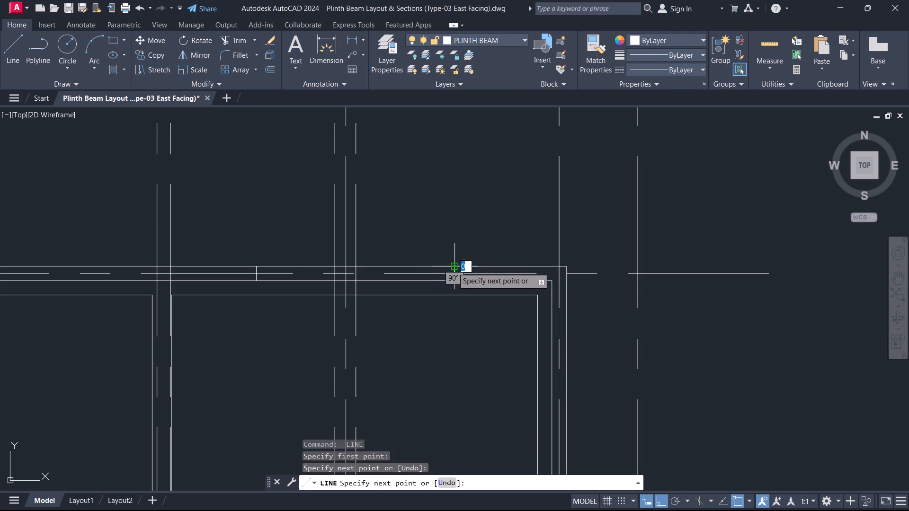
pyautogui.press('Escape')
# Trim away the grid A beam centreline between the two vertical cross lines, clearing every leftover piece.
pyautogui.scroll(2, 426, 288)
pyautogui.moveTo(426, 288); pyautogui.dragTo(494, 301, button='middle')
pyautogui.press('t')
pyautogui.press('r')
pyautogui.press('space')
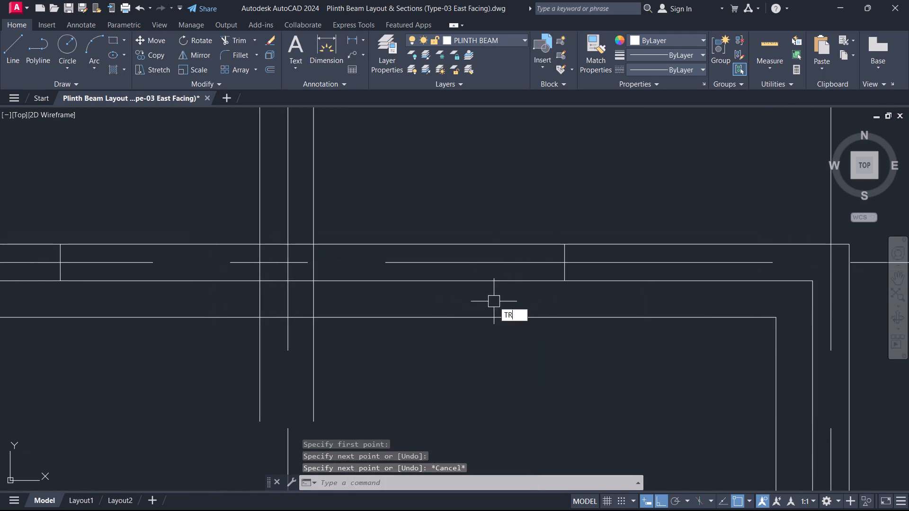
pyautogui.click(495, 288)
pyautogui.click(491, 273)
pyautogui.scroll(2, 294, 288)
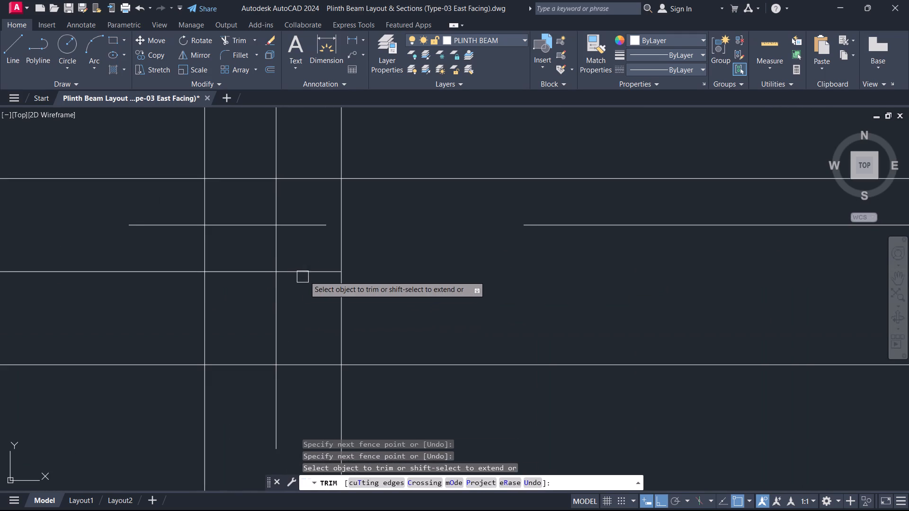
pyautogui.click(307, 273)
pyautogui.click(253, 273)
pyautogui.scroll(-2, 104, 298)
pyautogui.moveTo(103, 298); pyautogui.dragTo(458, 345, button='middle')
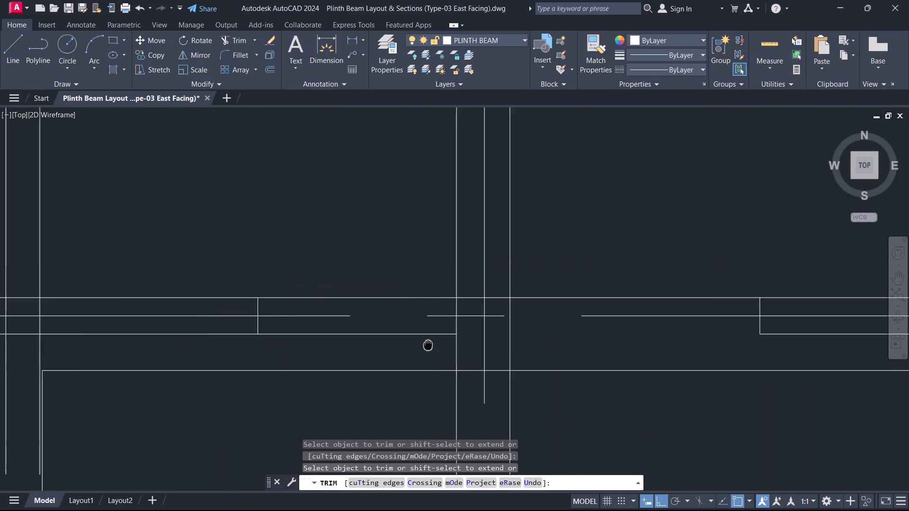
pyautogui.moveTo(458, 345); pyautogui.dragTo(490, 345, button='middle')
pyautogui.click(472, 334)
pyautogui.press('Escape')
# Draw a 150 mm vertical line from the grid D beam centreline to the outer beam line, just past grid 8.
pyautogui.scroll(-2, 444, 347)
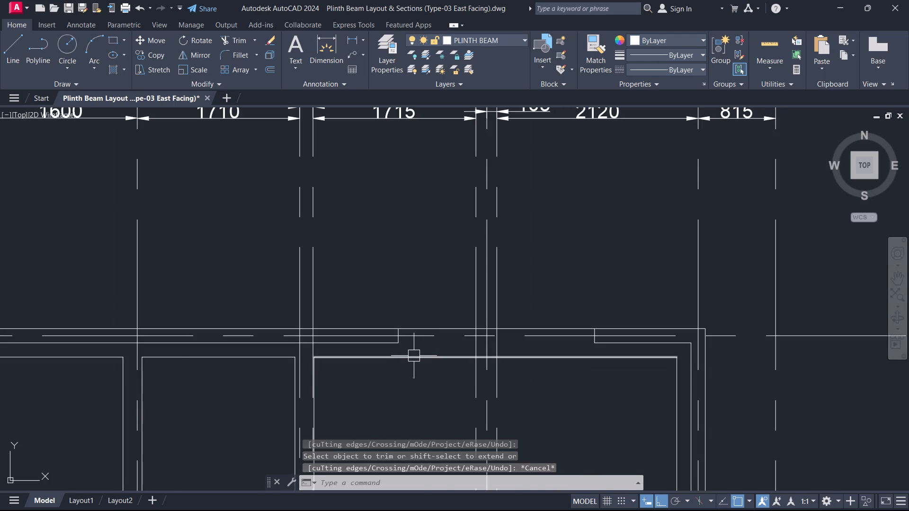
pyautogui.scroll(-3, 412, 356)
pyautogui.moveTo(465, 422); pyautogui.dragTo(457, 357, button='middle')
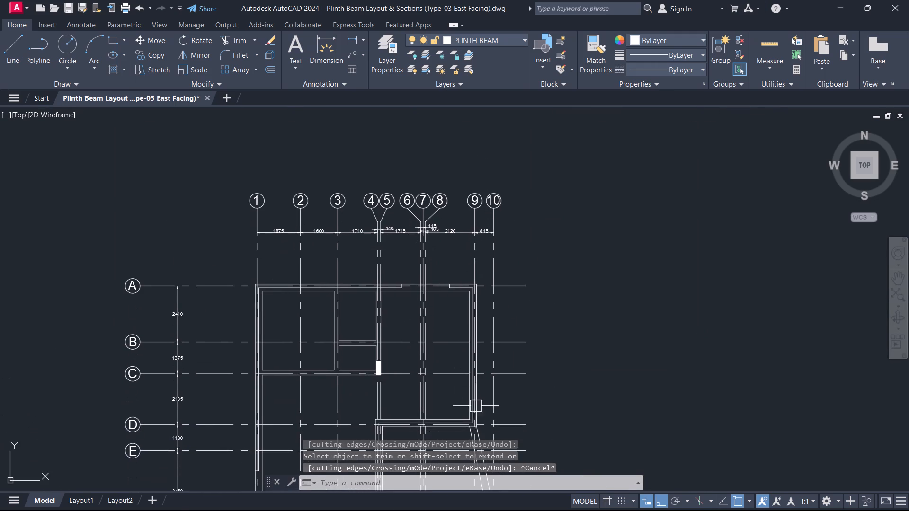
pyautogui.moveTo(491, 429); pyautogui.dragTo(463, 325, button='middle')
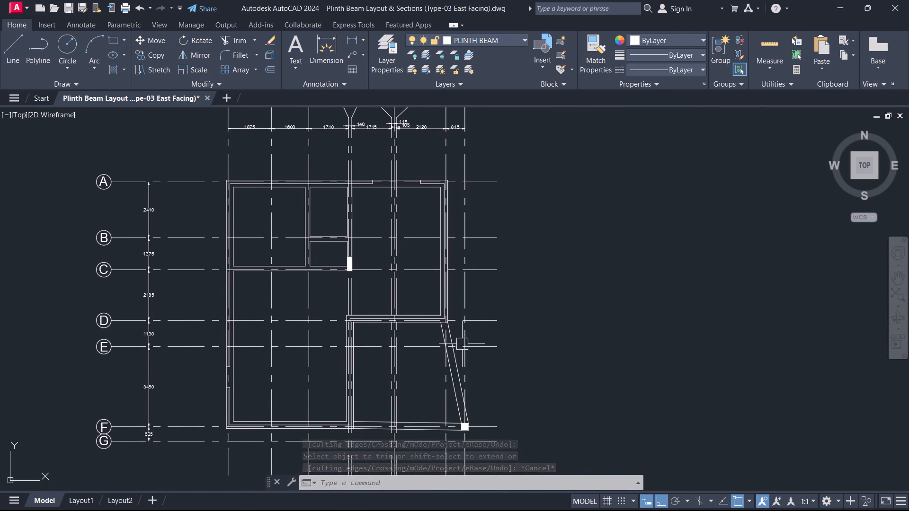
pyautogui.scroll(2, 463, 354)
pyautogui.moveTo(331, 296); pyautogui.dragTo(413, 354, button='middle')
pyautogui.scroll(1, 413, 354)
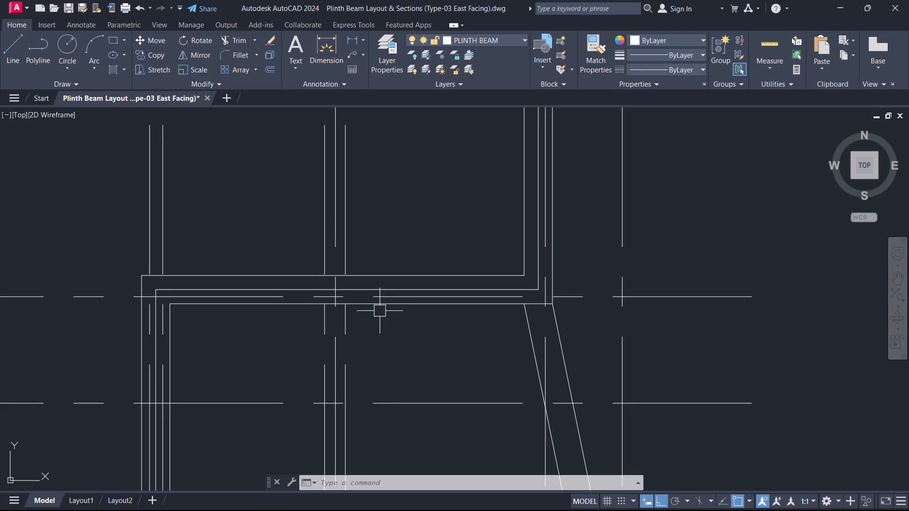
pyautogui.write('L')
pyautogui.press('space')
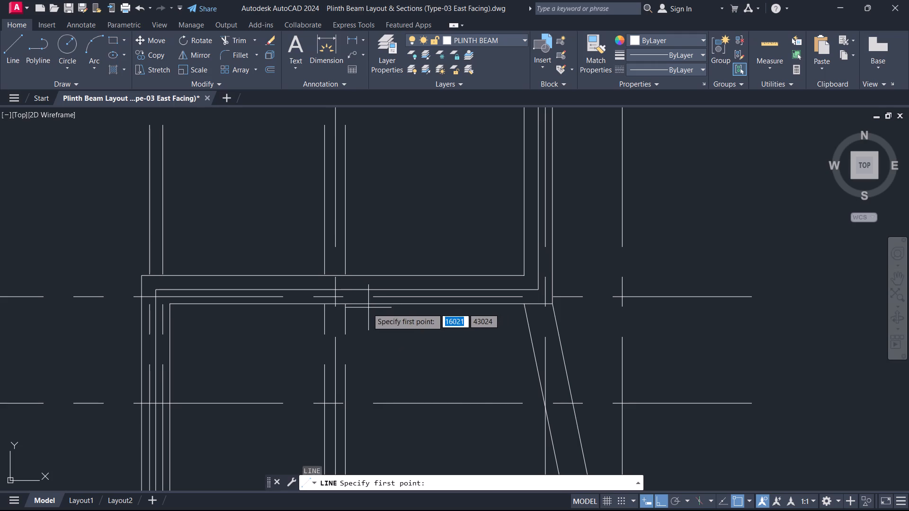
pyautogui.scroll(1, 366, 313)
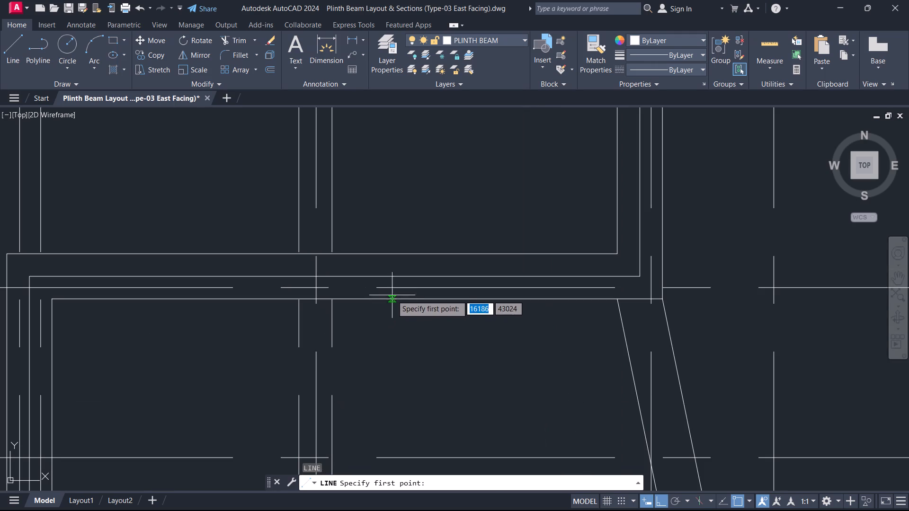
pyautogui.click(349, 277)
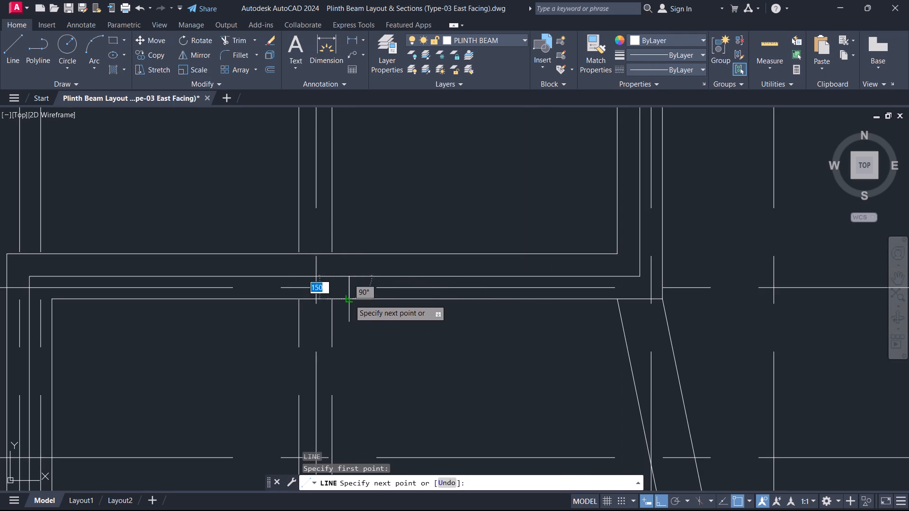
pyautogui.click(349, 298)
pyautogui.press('Escape')
# Draw a second vertical line across the outer half of the grid D beam, aligned with the inner face of the grid 9 beam.
pyautogui.press('space')
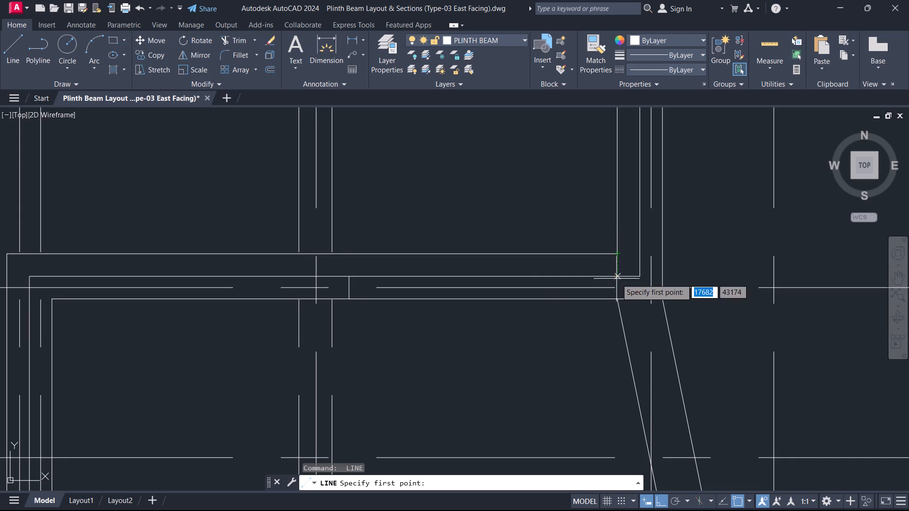
pyautogui.click(616, 279)
pyautogui.click(616, 298)
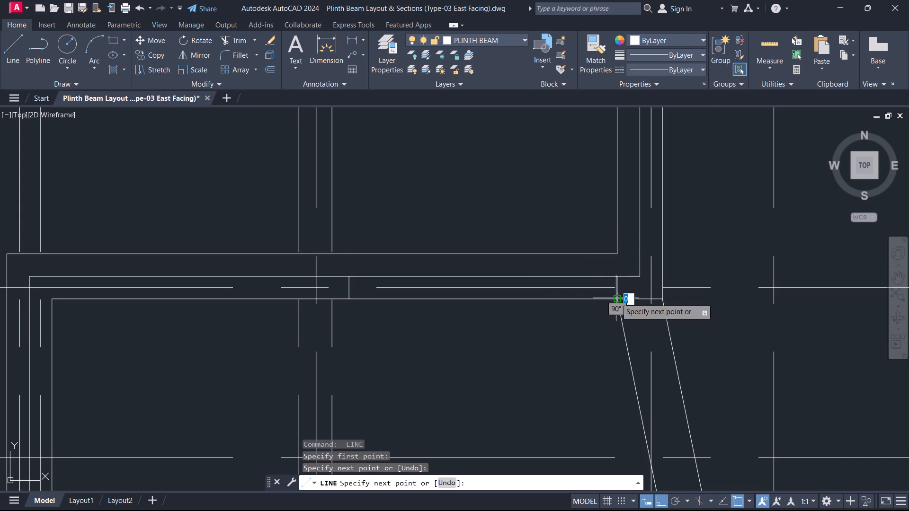
pyautogui.press('Escape')
# Trim away the grid D beam centreline segment between the two cross lines.
pyautogui.scroll(1, 575, 291)
pyautogui.write('TR')
pyautogui.press('space')
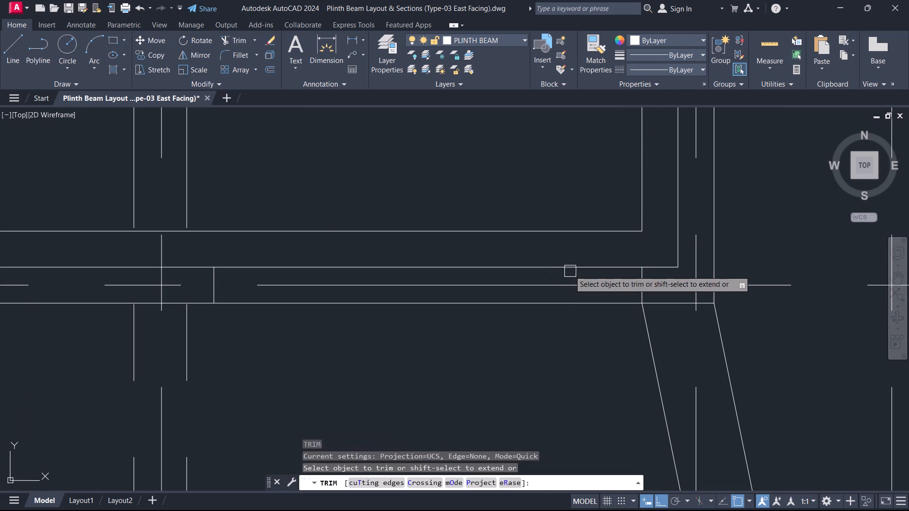
pyautogui.click(569, 267)
pyautogui.press('Escape')
# Turn off the CENTER LINE layer.
pyautogui.scroll(-5, 544, 271)
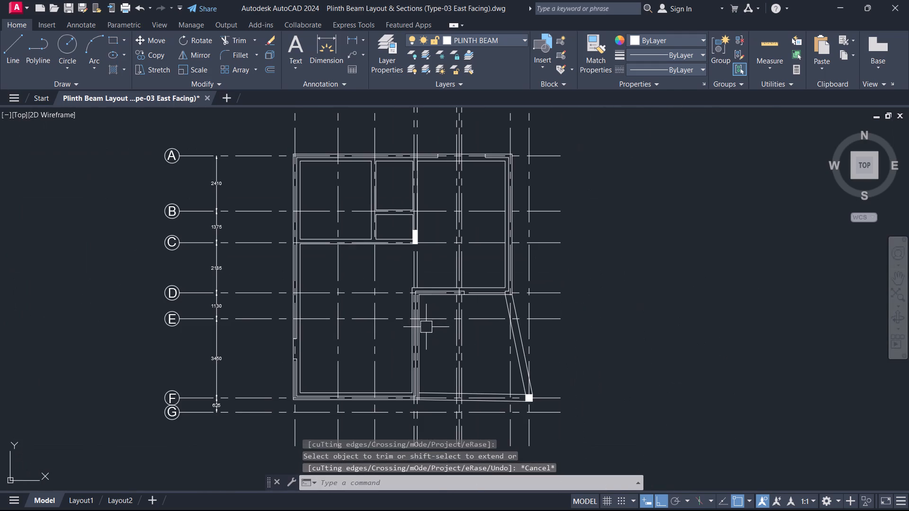
pyautogui.click(457, 42)
pyautogui.click(412, 66)
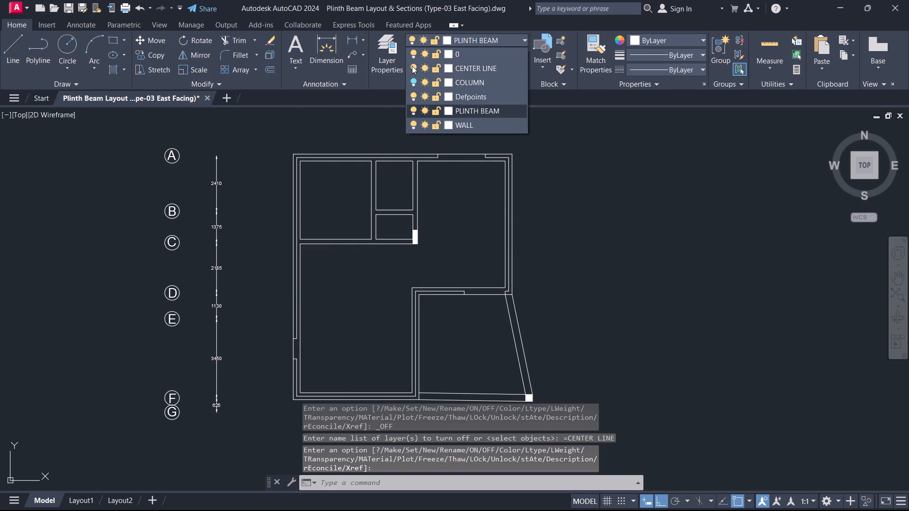
pyautogui.press('Escape')
pyautogui.press('Escape')
# Start an AR-HBONE hatch in the outer perimeter beam strip running along grids 1 and A.
pyautogui.moveTo(489, 329); pyautogui.dragTo(547, 357, button='middle')
pyautogui.scroll(1, 569, 322)
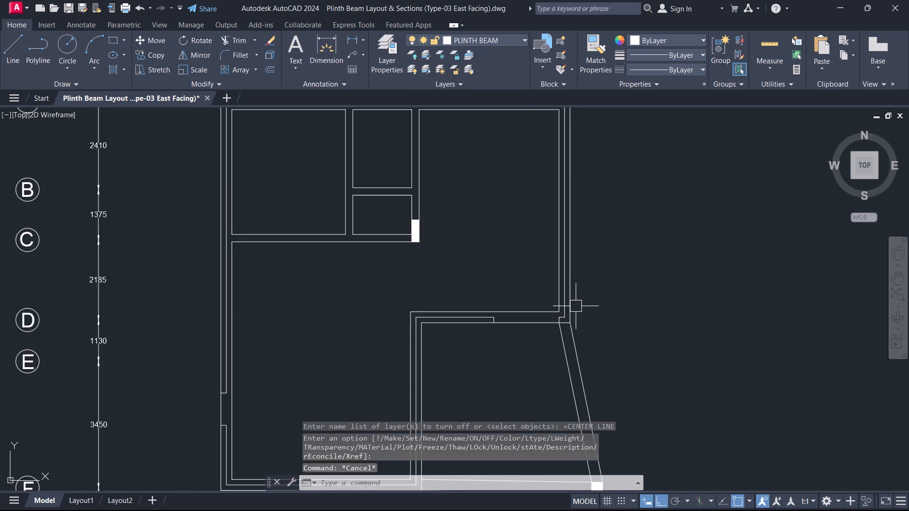
pyautogui.scroll(1, 576, 306)
pyautogui.scroll(3, 550, 342)
pyautogui.scroll(-4, 549, 345)
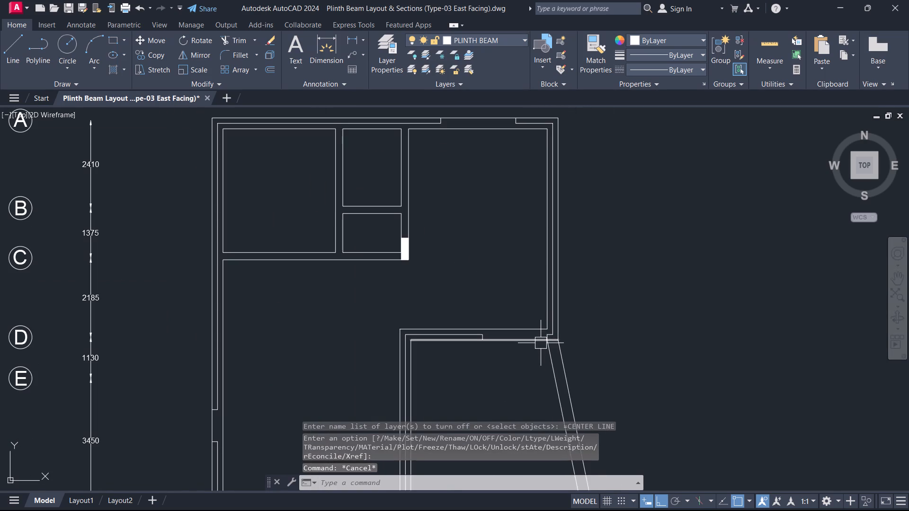
pyautogui.press('h')
pyautogui.press('space')
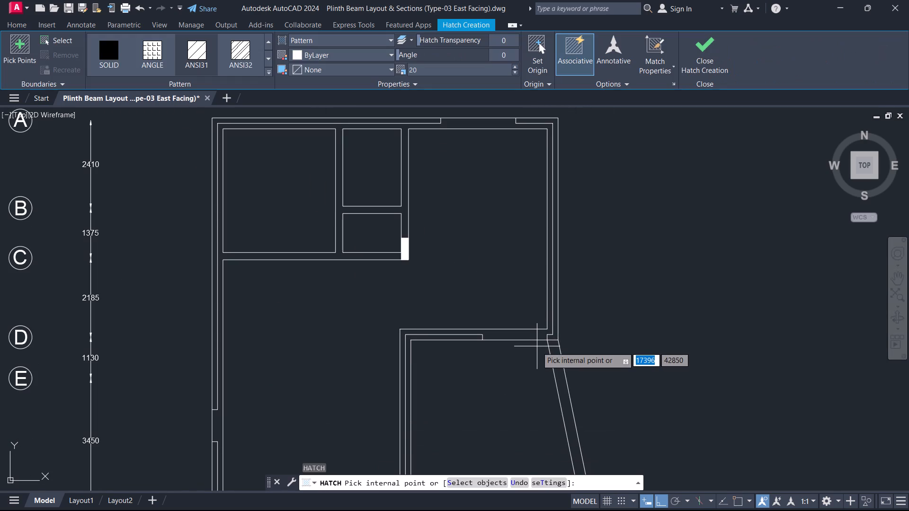
pyautogui.click(270, 71)
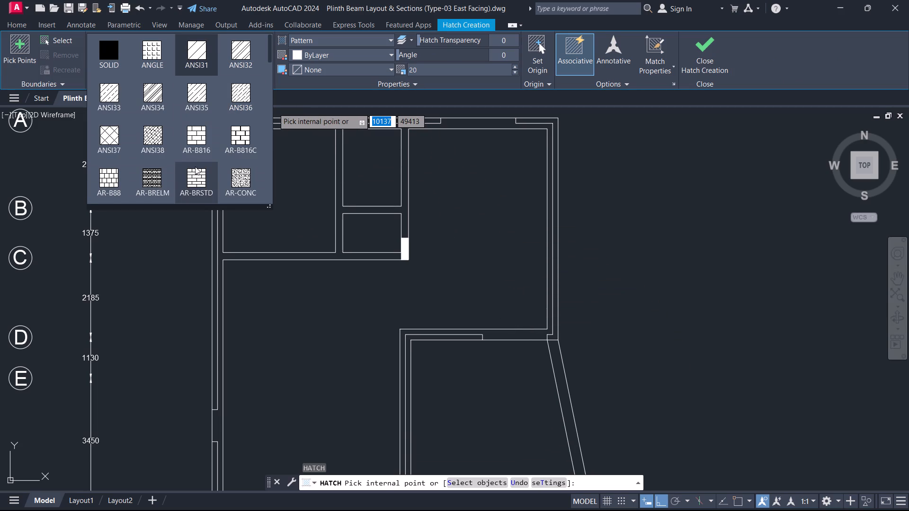
pyautogui.scroll(-1, 195, 167)
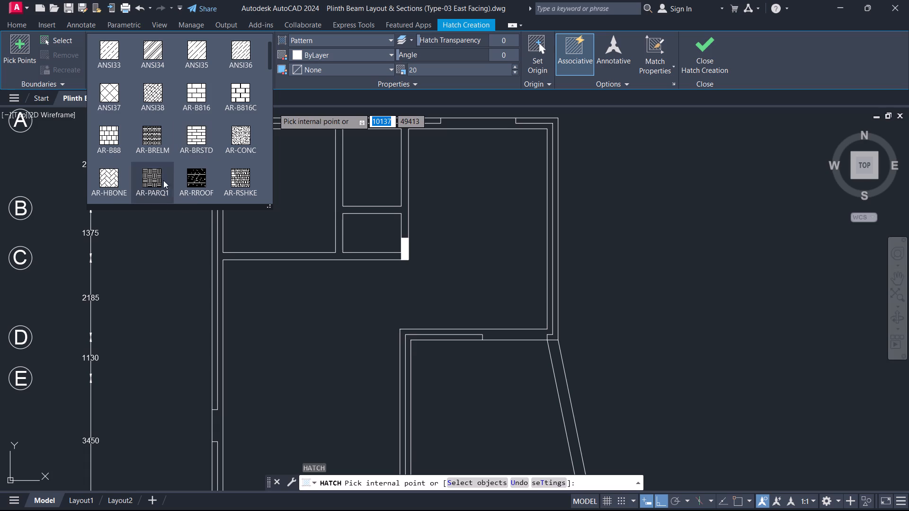
pyautogui.scroll(-2, 172, 152)
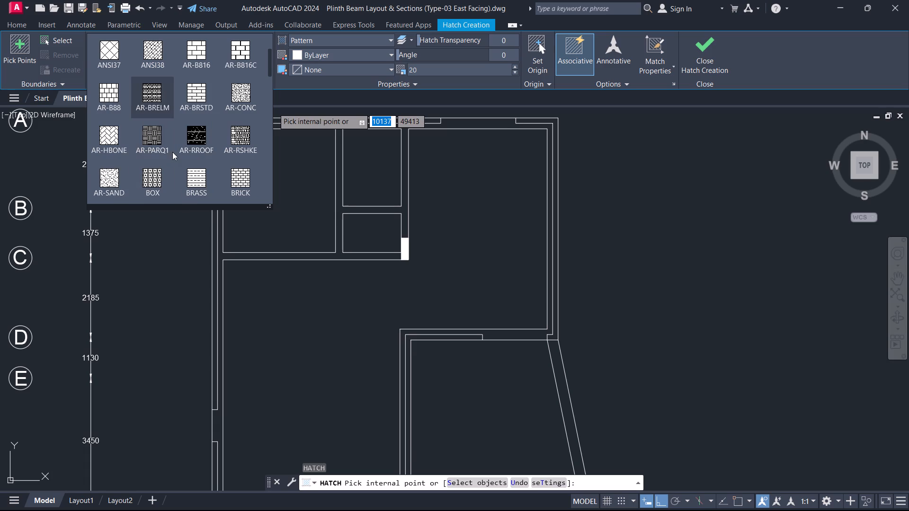
pyautogui.click(116, 97)
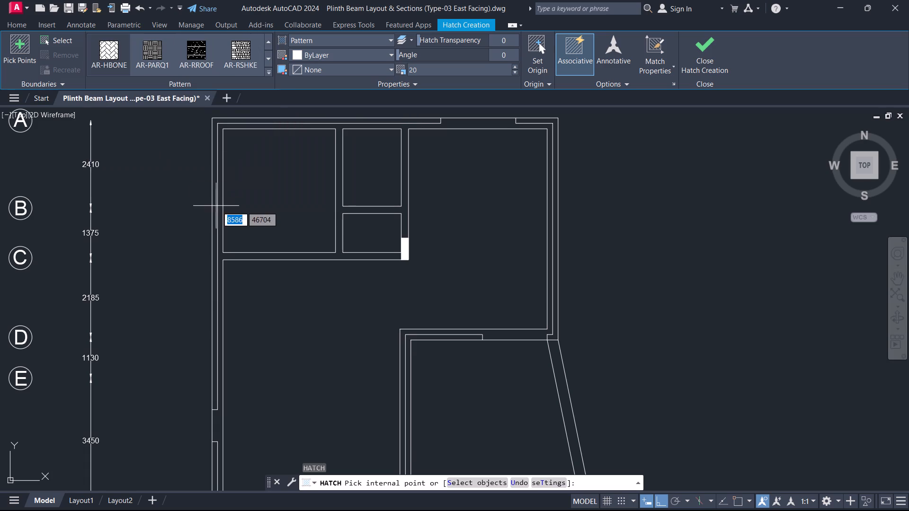
pyautogui.scroll(2, 219, 208)
pyautogui.click(206, 202)
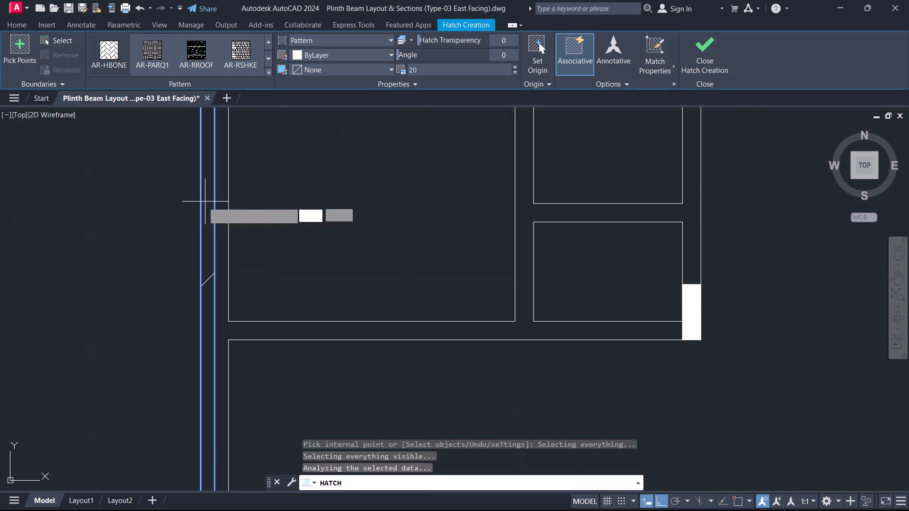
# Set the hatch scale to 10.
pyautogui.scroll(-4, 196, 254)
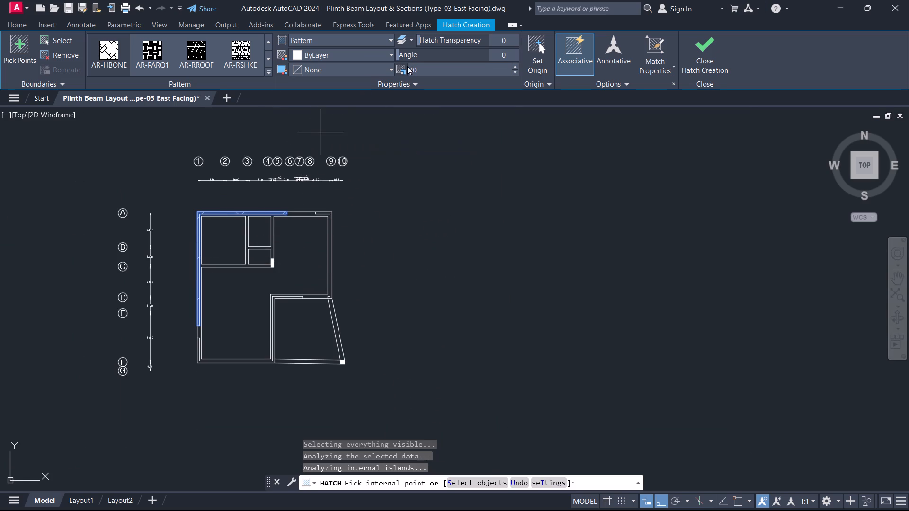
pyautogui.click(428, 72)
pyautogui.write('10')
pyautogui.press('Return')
# Set the hatch scale to 1 and finish hatching the grid 1 and grid A strip.
pyautogui.click(421, 72)
pyautogui.press('1')
pyautogui.press('Return')
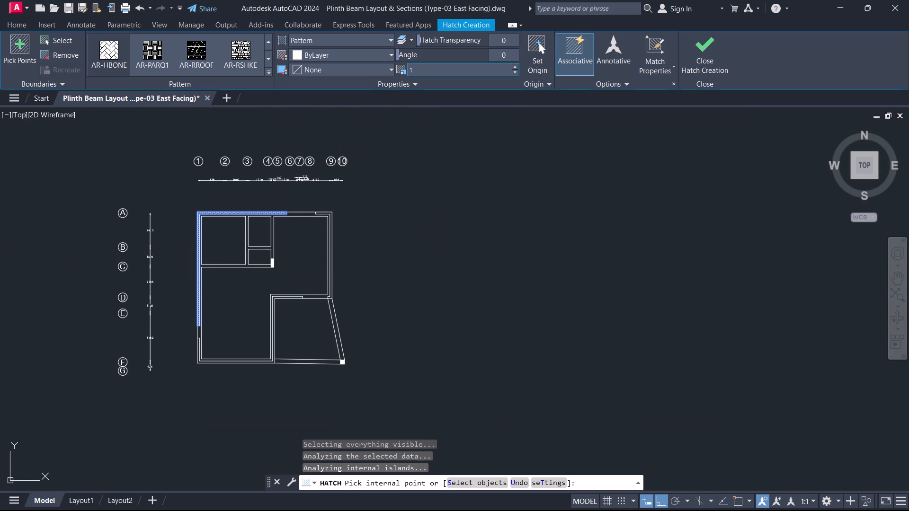
pyautogui.scroll(4, 179, 196)
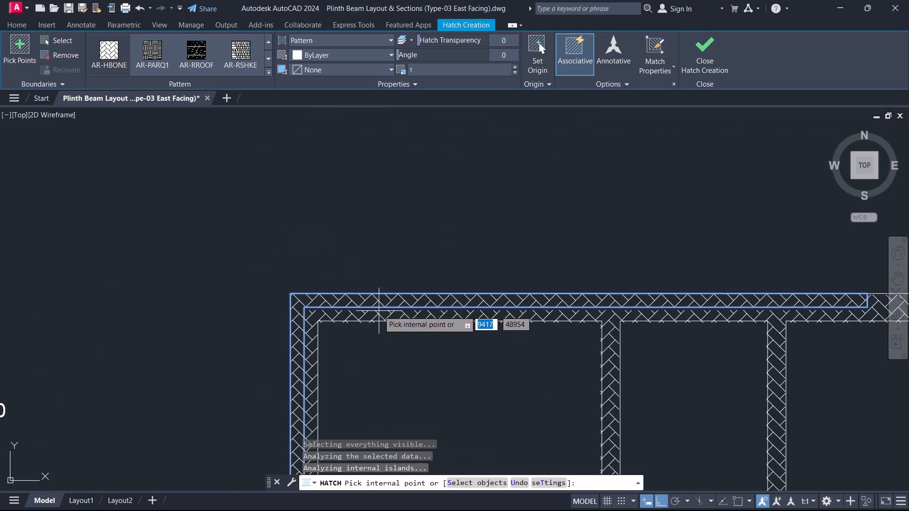
pyautogui.scroll(-2, 379, 311)
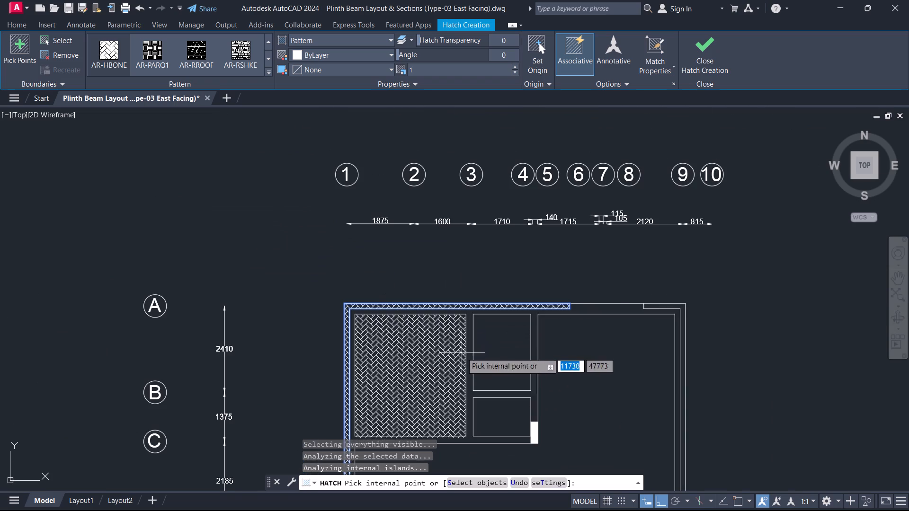
pyautogui.press('Escape')
# Hatch the outer beam strip from the 2120 bay on grid A down grid 9 to grid D with AR-HBONE at scale 1.
pyautogui.moveTo(603, 387); pyautogui.dragTo(382, 336, button='middle')
pyautogui.press('space')
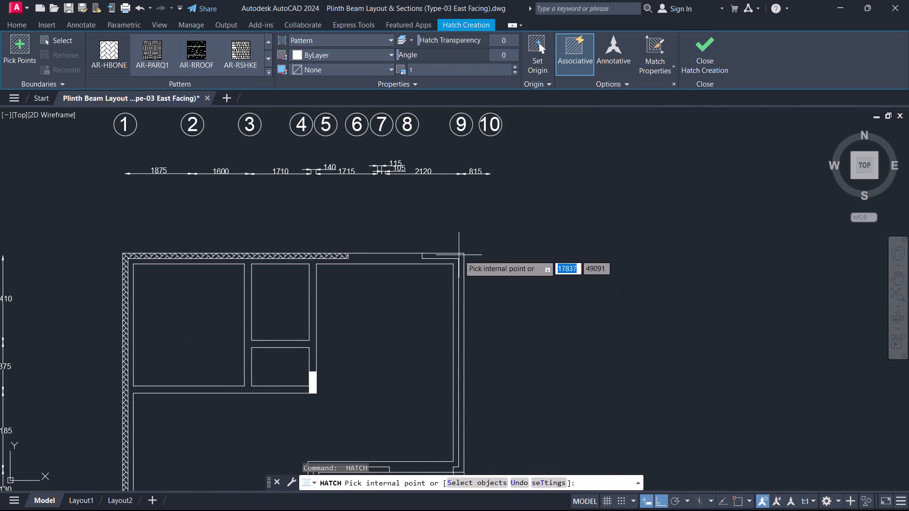
pyautogui.click(459, 255)
pyautogui.press('space')
# Hatch the remaining outer beam strip along grids D, 5 and F and up grid 1 with the same AR-HBONE pattern.
pyautogui.scroll(-2, 435, 318)
pyautogui.moveTo(415, 373); pyautogui.dragTo(514, 251, button='middle')
pyautogui.scroll(1, 565, 291)
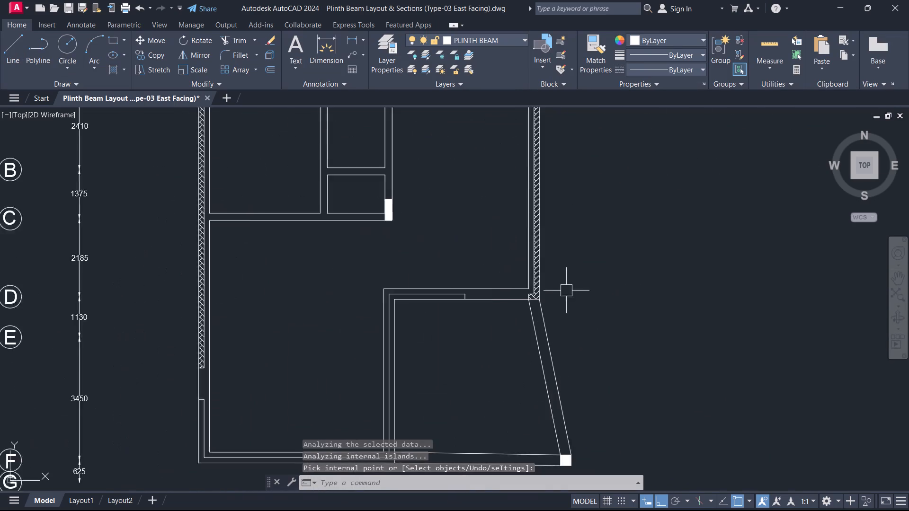
pyautogui.scroll(1, 566, 291)
pyautogui.press('space')
pyautogui.click(330, 300)
pyautogui.press('space')
# Inspect the hatched perimeter strips and the inner beams around the rooms between grids A and C.
pyautogui.scroll(-2, 311, 343)
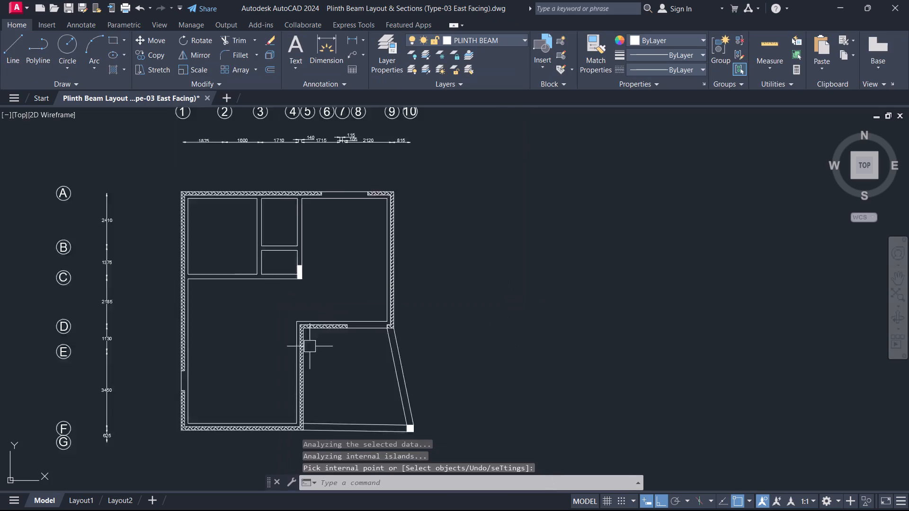
pyautogui.scroll(-1, 310, 346)
pyautogui.moveTo(261, 395); pyautogui.dragTo(372, 357, button='middle')
pyautogui.scroll(1, 267, 397)
pyautogui.scroll(1, 303, 349)
pyautogui.press('Escape')
pyautogui.moveTo(366, 282); pyautogui.dragTo(355, 430, button='middle')
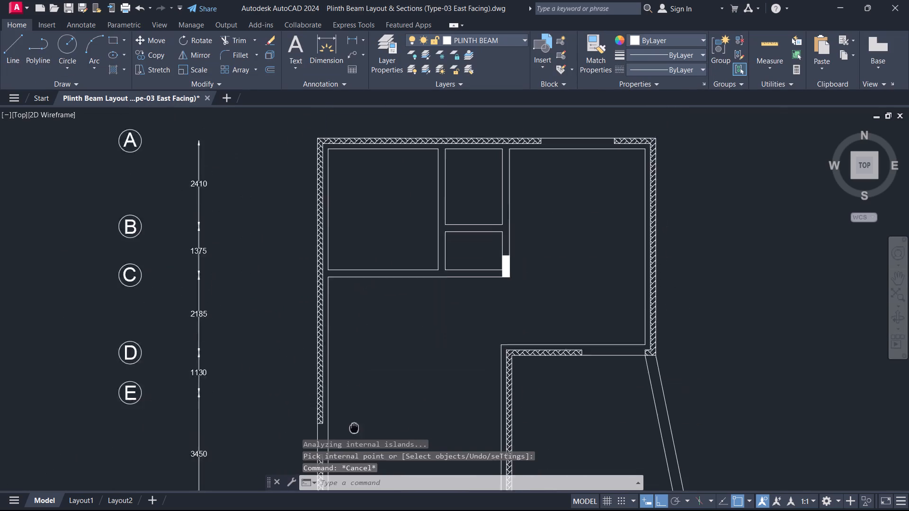
pyautogui.moveTo(355, 430); pyautogui.dragTo(360, 448, button='middle')
pyautogui.scroll(1, 456, 220)
pyautogui.scroll(1, 464, 147)
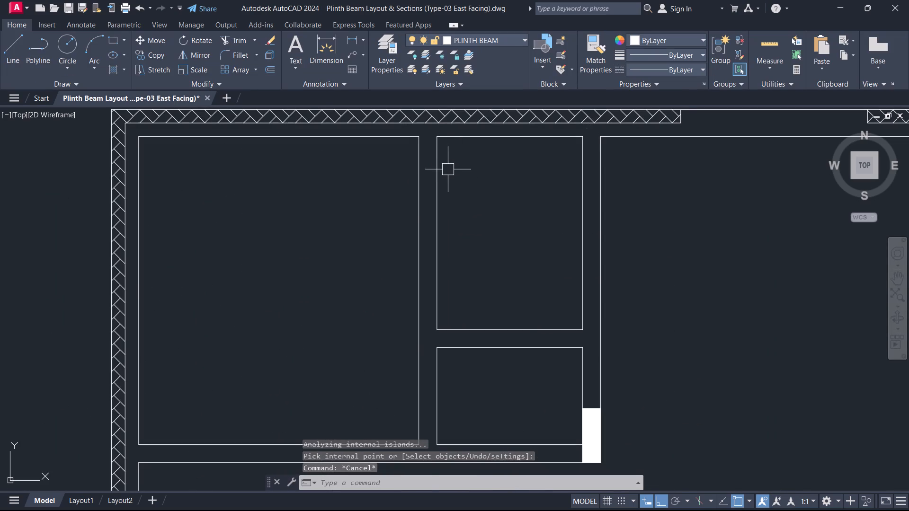
# Offset both side edges of the middle room between grids A and B outward by 100 into the adjoining beams.
pyautogui.scroll(1, 444, 173)
pyautogui.write('O')
pyautogui.press('space')
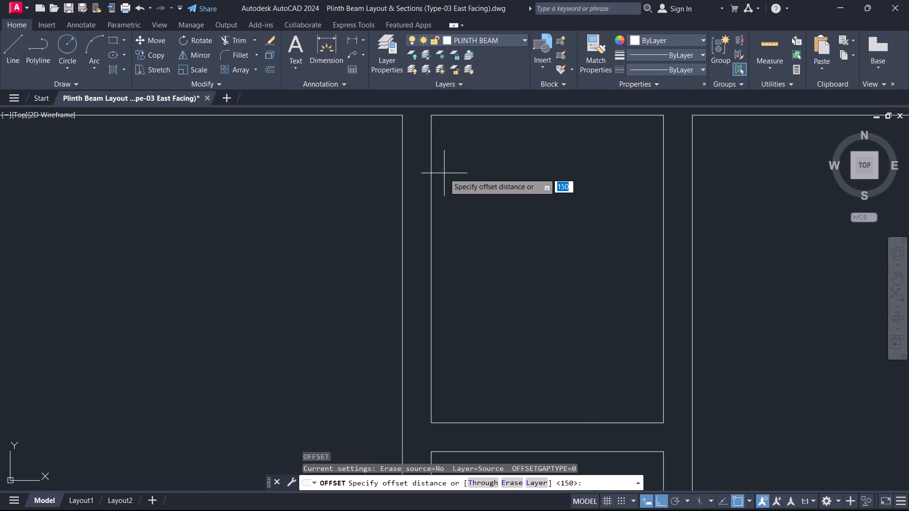
pyautogui.write('100')
pyautogui.press('Return')
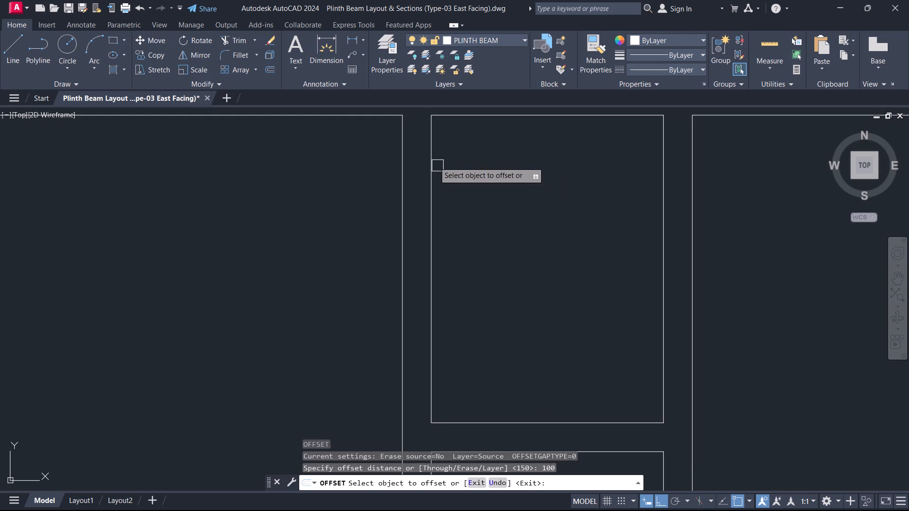
pyautogui.click(430, 163)
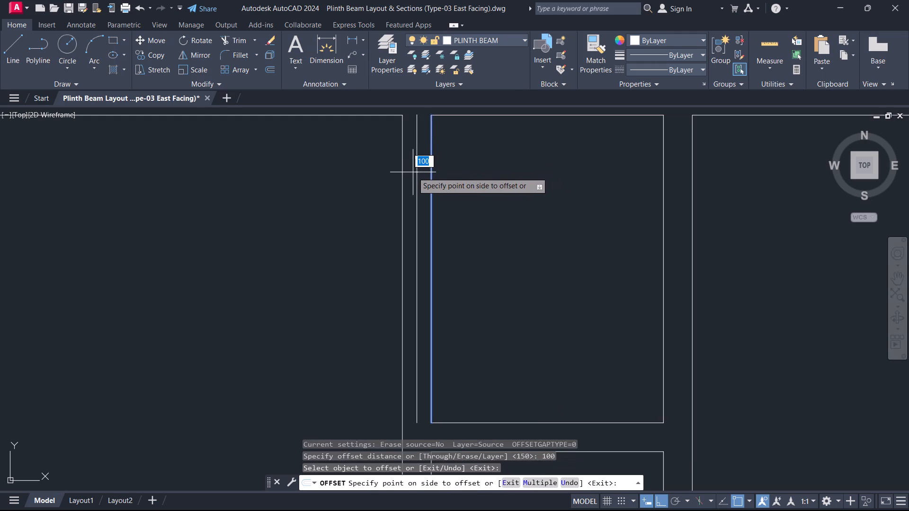
pyautogui.click(413, 172)
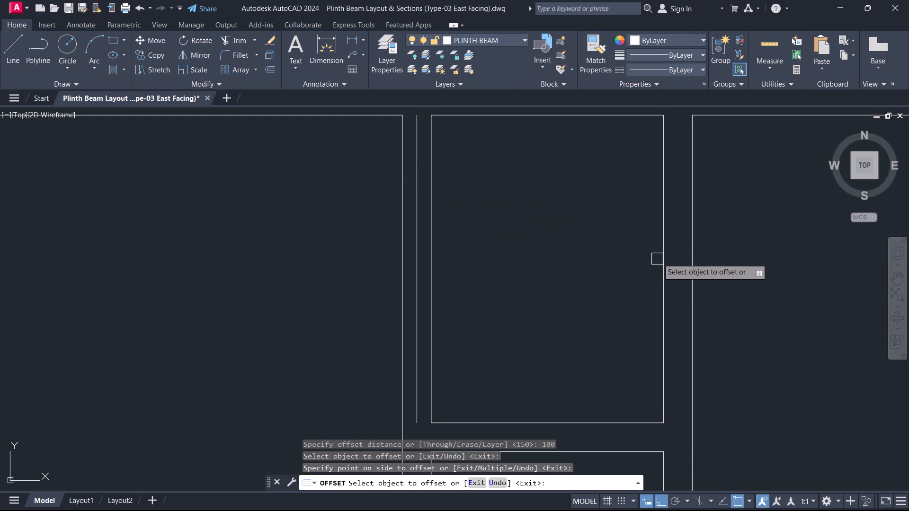
pyautogui.moveTo(664, 259); pyautogui.dragTo(669, 261)
pyautogui.moveTo(678, 264); pyautogui.dragTo(683, 266)
pyautogui.press('Escape')
pyautogui.scroll(-1, 652, 278)
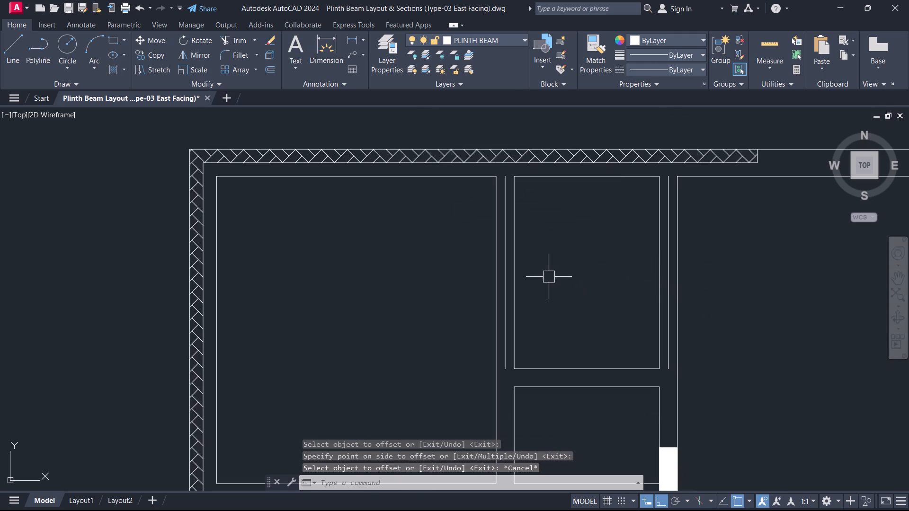
# Extend the two new offset lines and the middle room's side edges up to the hatched strip along grid A.
pyautogui.write('EX')
pyautogui.press('space')
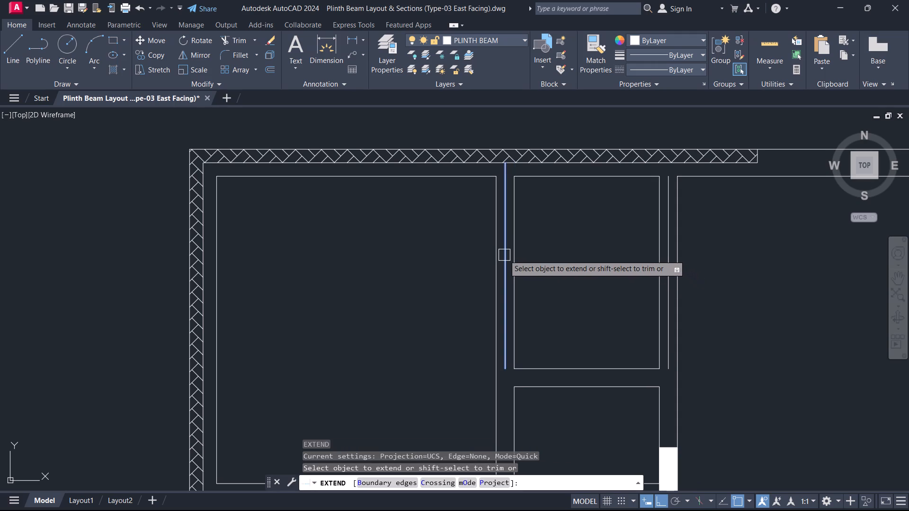
pyautogui.scroll(1, 504, 255)
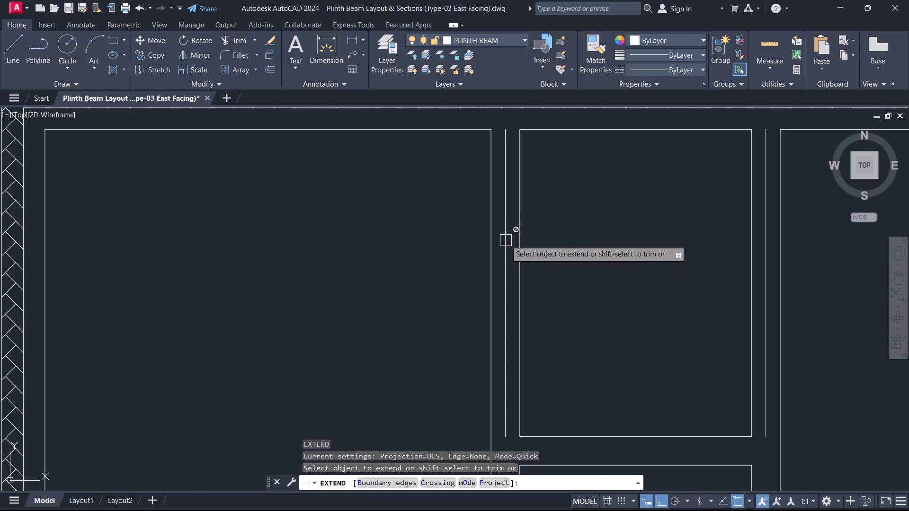
pyautogui.moveTo(501, 221); pyautogui.dragTo(510, 303, button='middle')
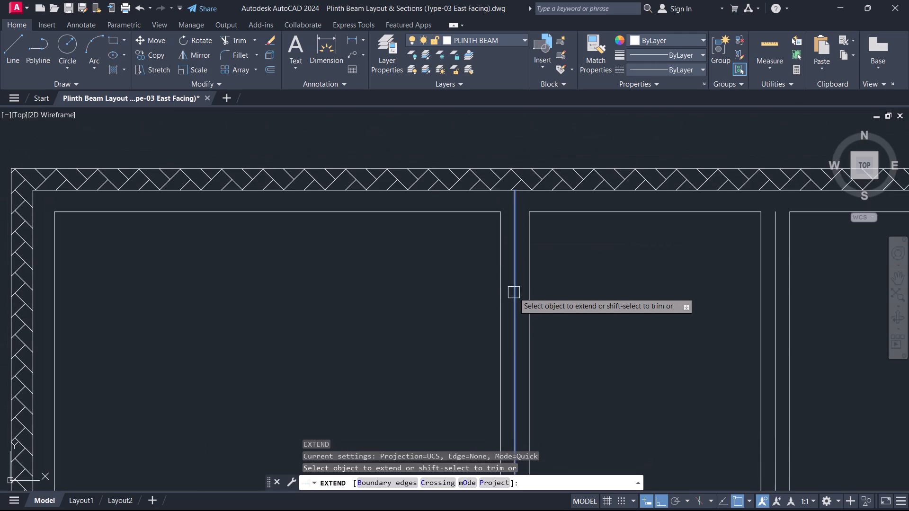
pyautogui.click(514, 291)
pyautogui.click(531, 269)
pyautogui.click(764, 249)
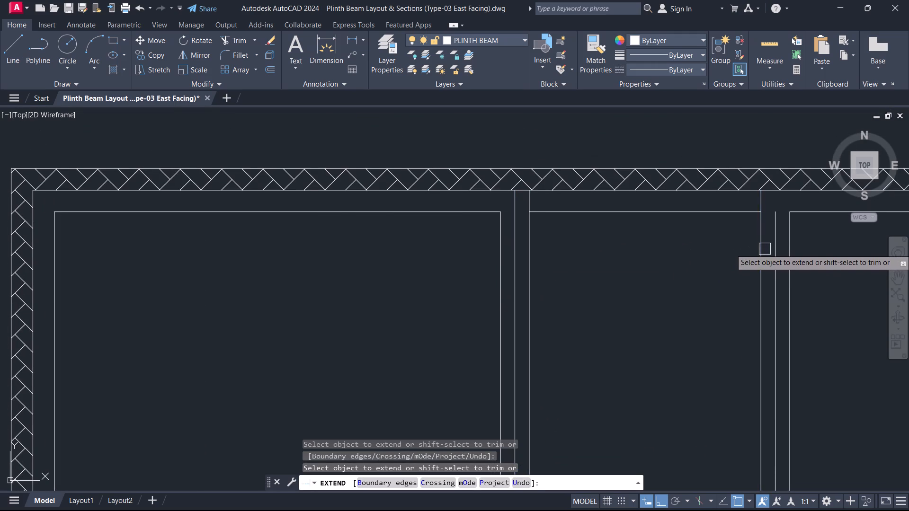
pyautogui.click(775, 245)
pyautogui.press('Escape')
# Offset the lower edge of the grid C beam upward by 100 as its centreline.
pyautogui.scroll(-3, 670, 298)
pyautogui.moveTo(661, 335); pyautogui.dragTo(642, 316, button='middle')
pyautogui.scroll(2, 661, 335)
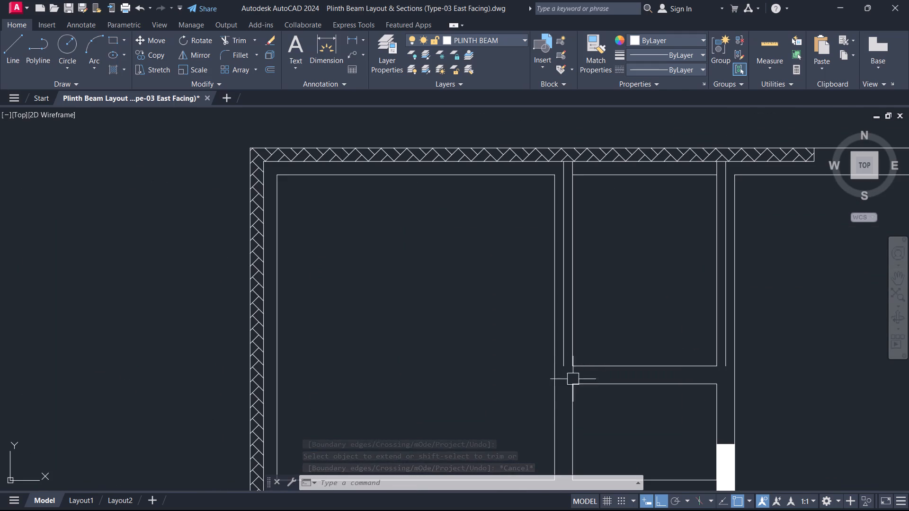
pyautogui.scroll(-3, 559, 408)
pyautogui.moveTo(538, 350); pyautogui.dragTo(557, 231, button='middle')
pyautogui.scroll(2, 560, 282)
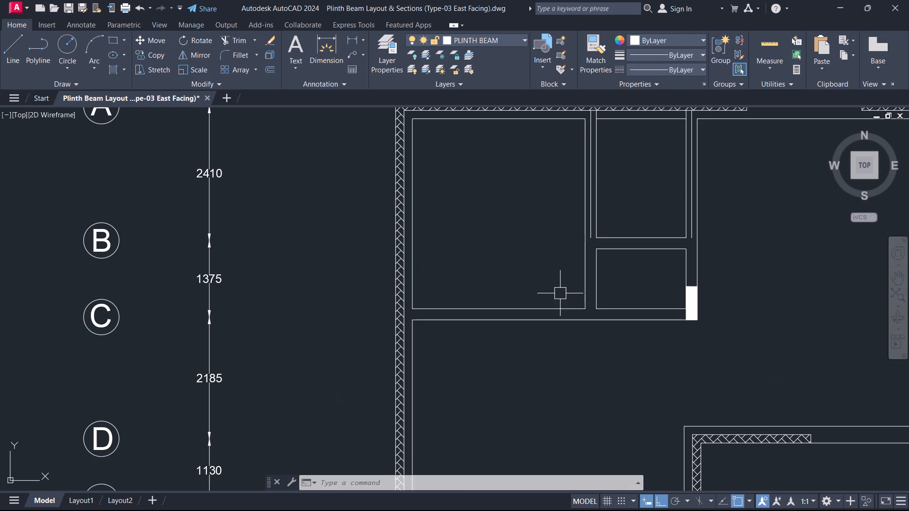
pyautogui.write('O')
pyautogui.press('space')
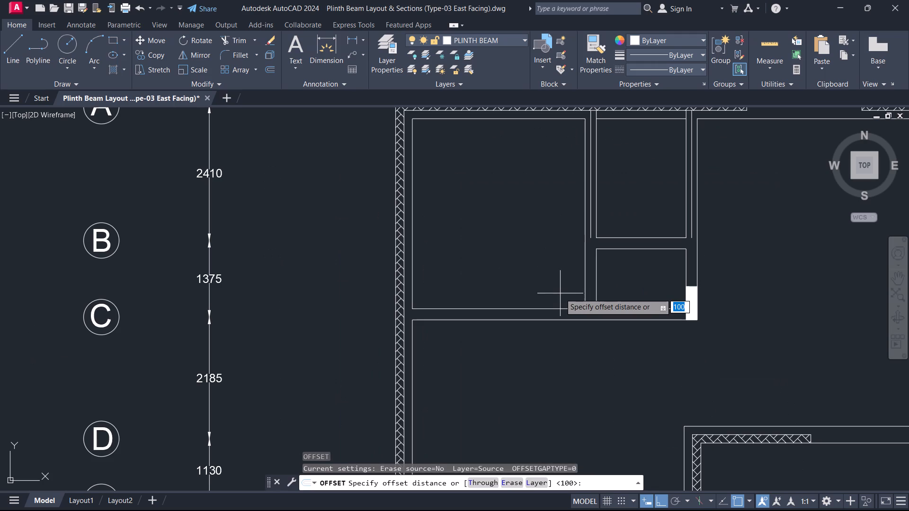
pyautogui.press('Return')
pyautogui.click(569, 325)
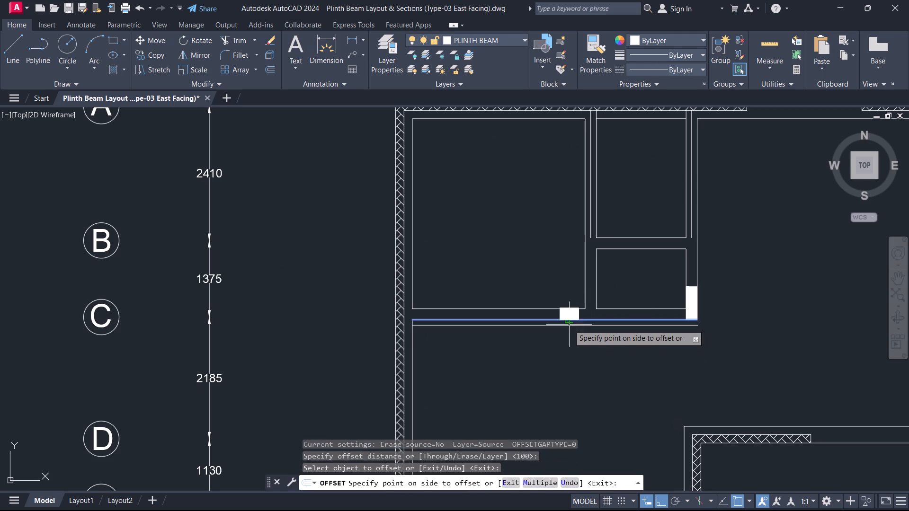
pyautogui.click(570, 287)
pyautogui.press('Escape')
# Extend the grid C beam's centreline and lower edge to the hatched strip along grid 1.
pyautogui.scroll(2, 465, 317)
pyautogui.write('EX')
pyautogui.press('space')
pyautogui.click(435, 310)
pyautogui.click(376, 329)
pyautogui.press('Escape')
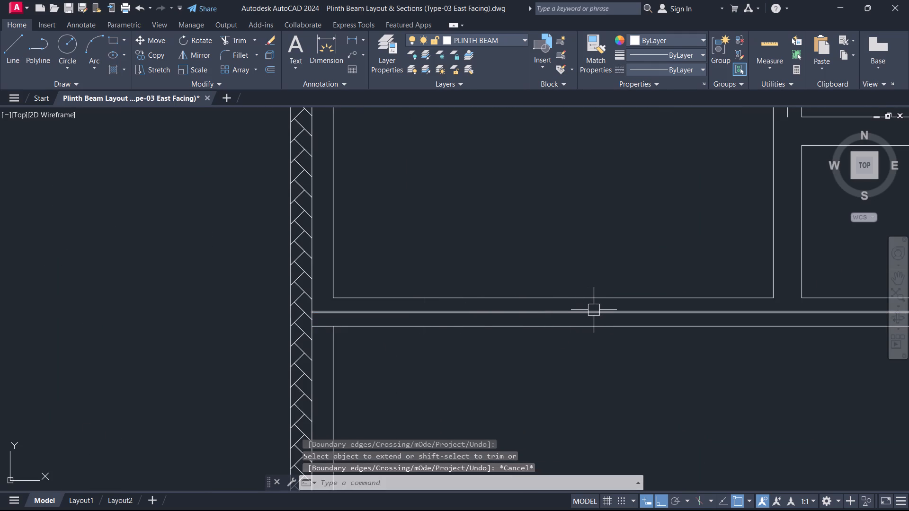
# Extend the west edge of the small room between grids B and C down to the grid C beam's lower edge.
pyautogui.moveTo(749, 296); pyautogui.dragTo(558, 301, button='middle')
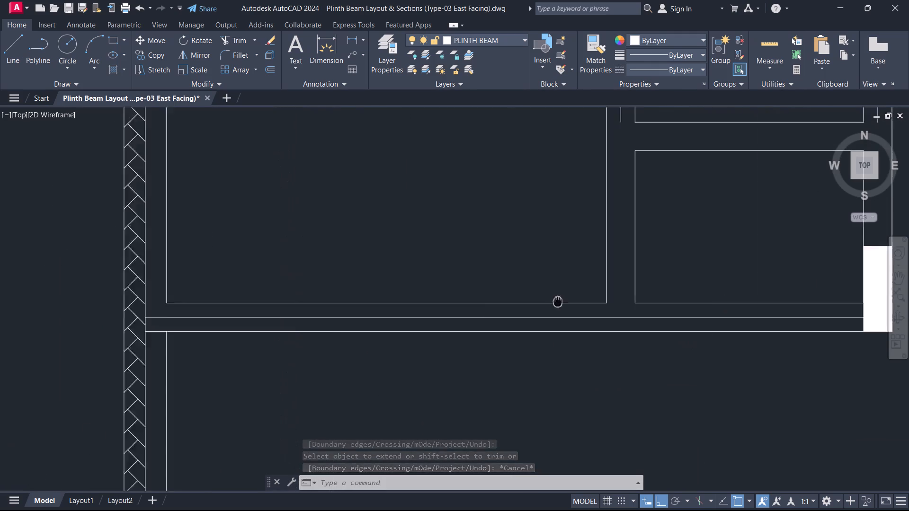
pyautogui.moveTo(558, 301); pyautogui.dragTo(439, 300, button='middle')
pyautogui.press('e')
pyautogui.press('x')
pyautogui.press('space')
pyautogui.doubleClick(497, 275)
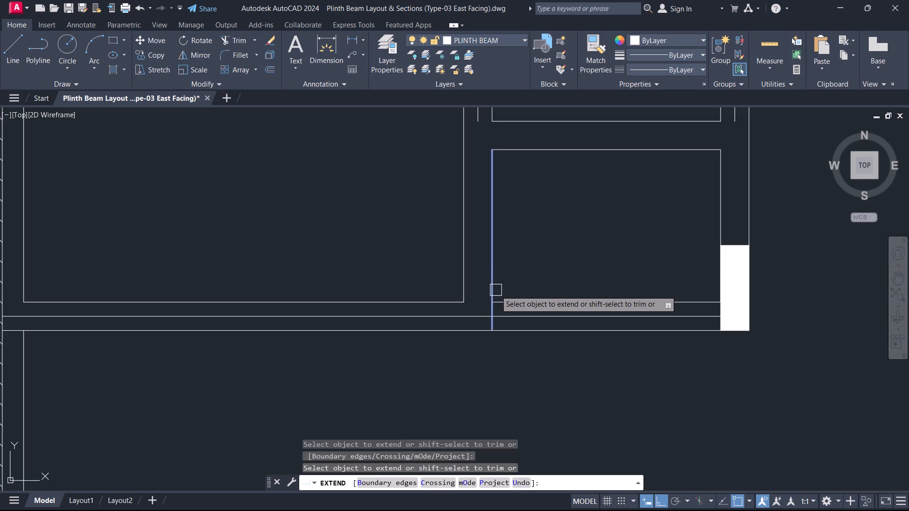
pyautogui.press('Escape')
pyautogui.scroll(3, 498, 303)
pyautogui.press('space')
pyautogui.press('space')
pyautogui.click(470, 334)
pyautogui.press('Escape')
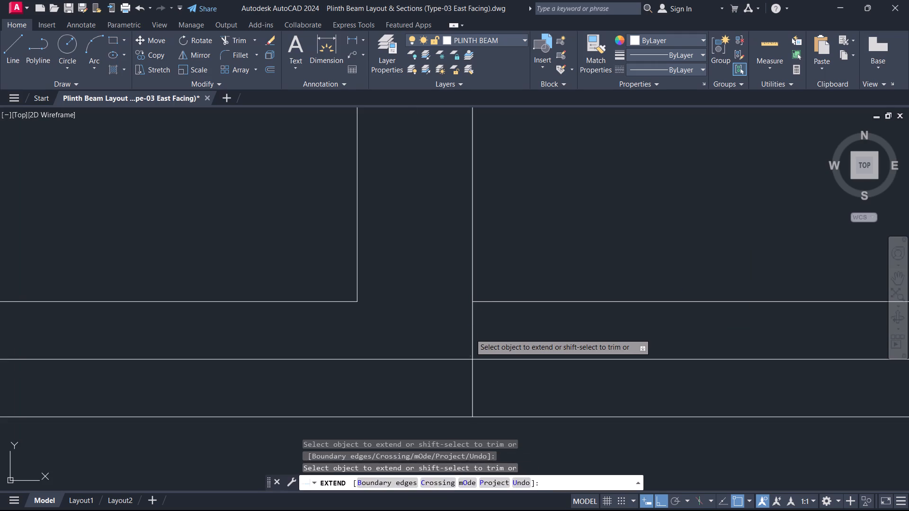
pyautogui.press('r')
pyautogui.press('Escape')
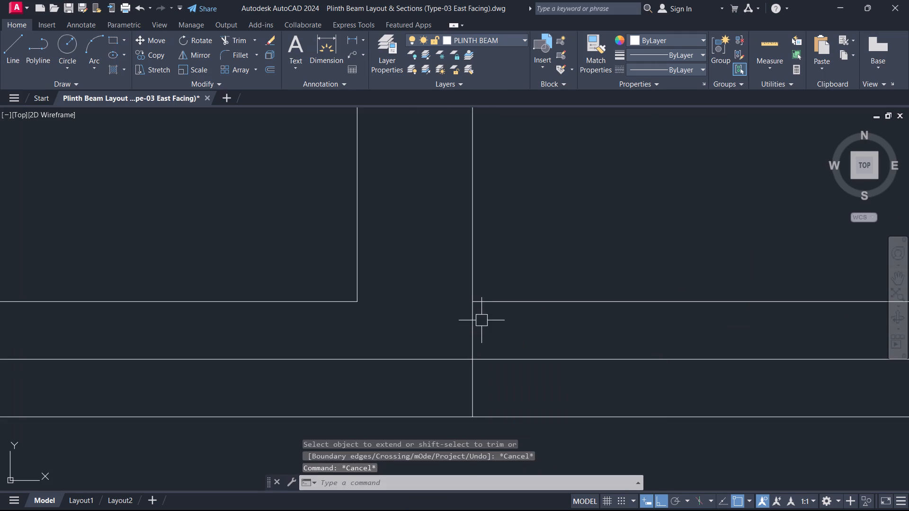
# Trim the extended edge above the grid C beam's centreline and the centreline east of it, closing the strip's end.
pyautogui.press('t')
pyautogui.write('R')
pyautogui.press('space')
pyautogui.moveTo(478, 327); pyautogui.dragTo(454, 329)
pyautogui.press('Escape')
pyautogui.scroll(-2, 461, 336)
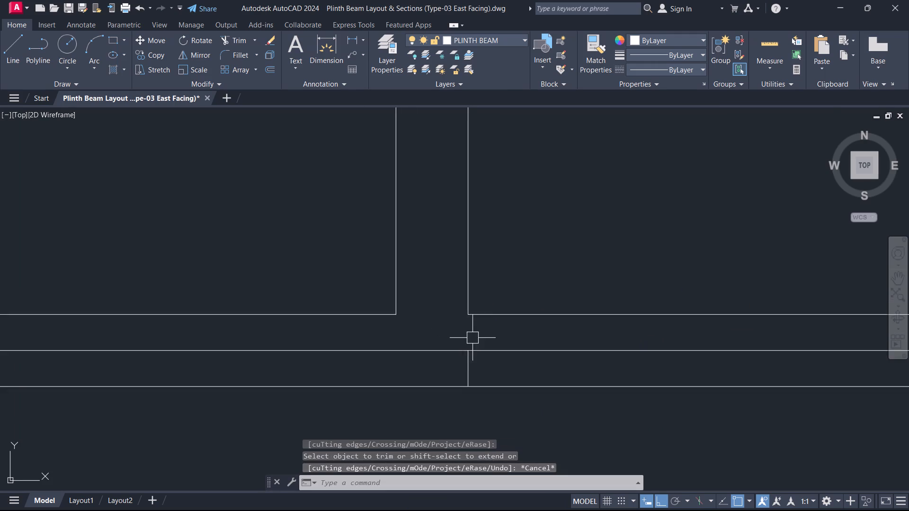
pyautogui.scroll(-1, 473, 337)
pyautogui.moveTo(516, 342); pyautogui.dragTo(484, 337, button='middle')
pyautogui.scroll(1, 484, 337)
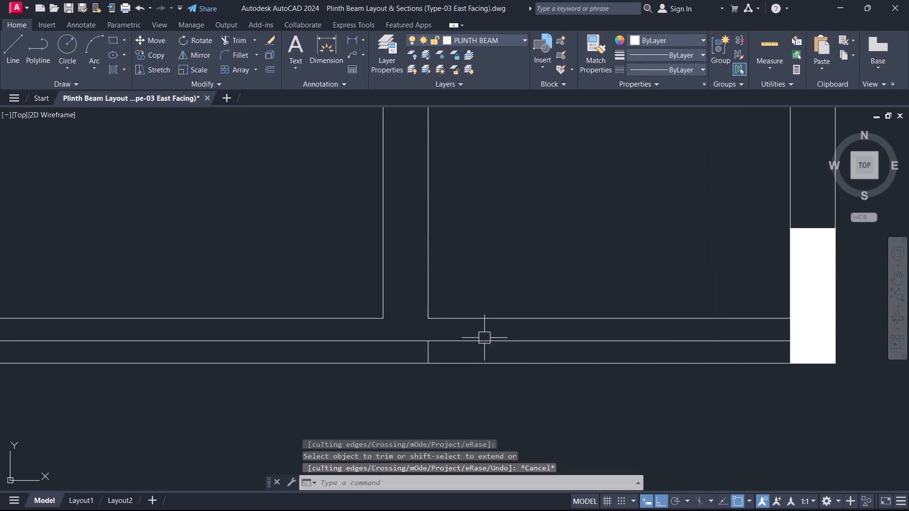
pyautogui.press('space')
pyautogui.click(486, 334)
pyautogui.click(478, 345)
pyautogui.press('Escape')
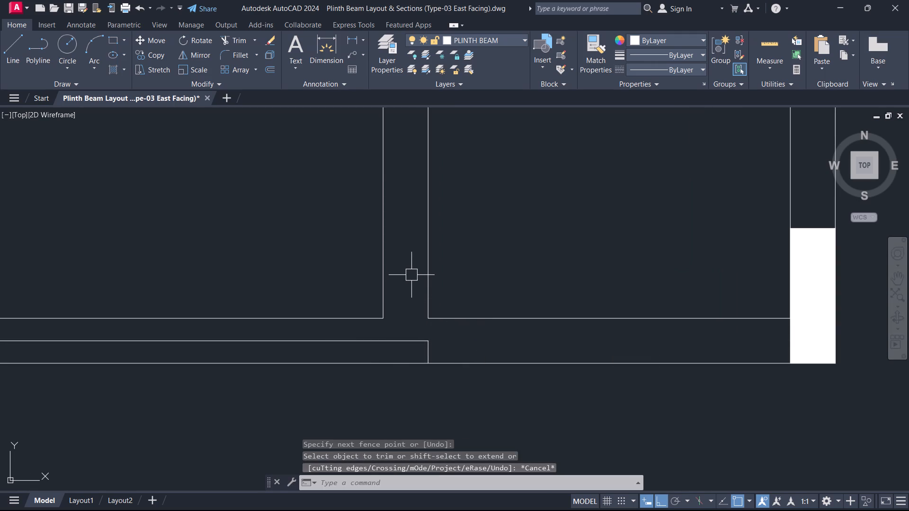
# Stretch the centreline of the beam west of the small rooms down by about 620, past the grid B beam.
pyautogui.scroll(-3, 417, 255)
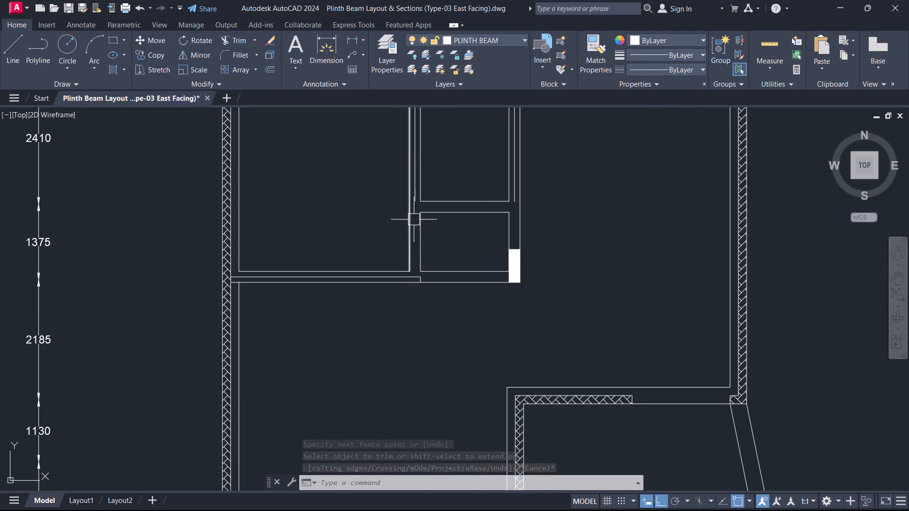
pyautogui.scroll(-1, 414, 220)
pyautogui.moveTo(413, 219); pyautogui.dragTo(406, 288, button='middle')
pyautogui.scroll(3, 406, 273)
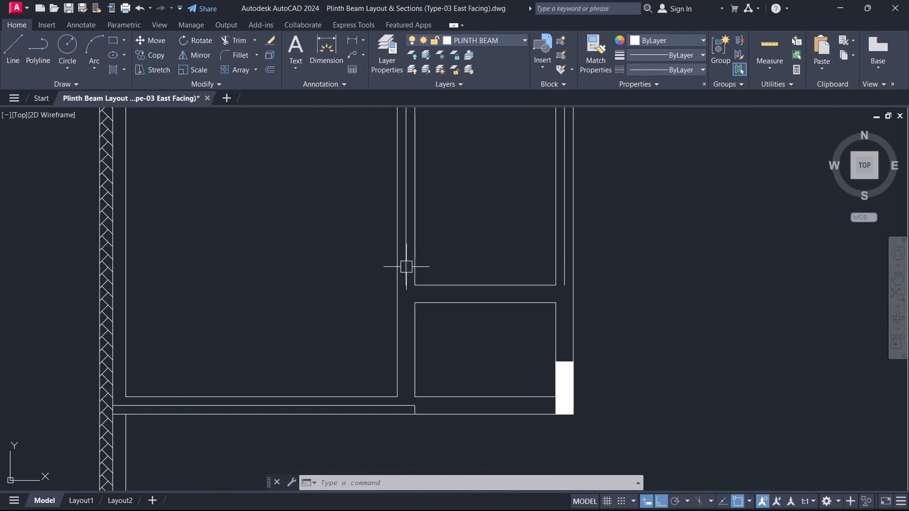
pyautogui.click(405, 269)
pyautogui.click(404, 293)
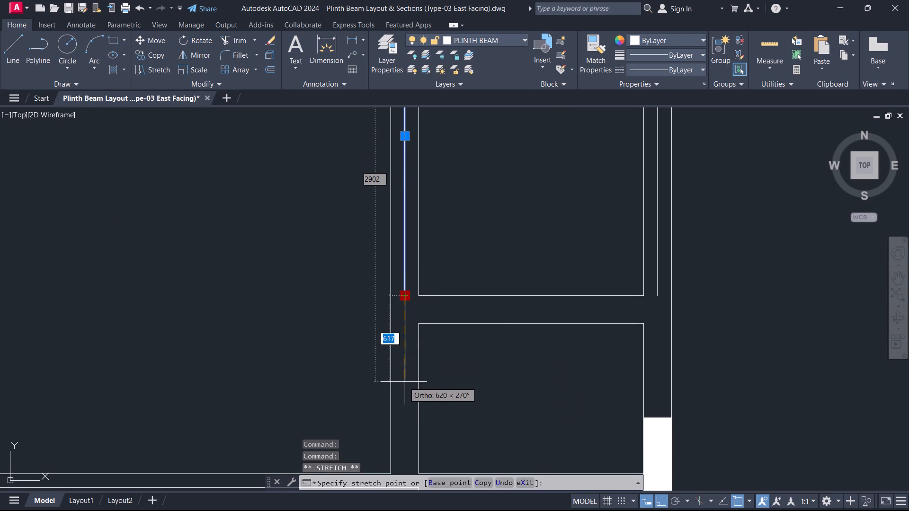
pyautogui.click(404, 382)
pyautogui.press('Escape')
# Draw a short closing line from the stretched centreline's lower end to the small room's west edge.
pyautogui.scroll(-2, 452, 382)
pyautogui.moveTo(453, 379); pyautogui.dragTo(463, 326, button='middle')
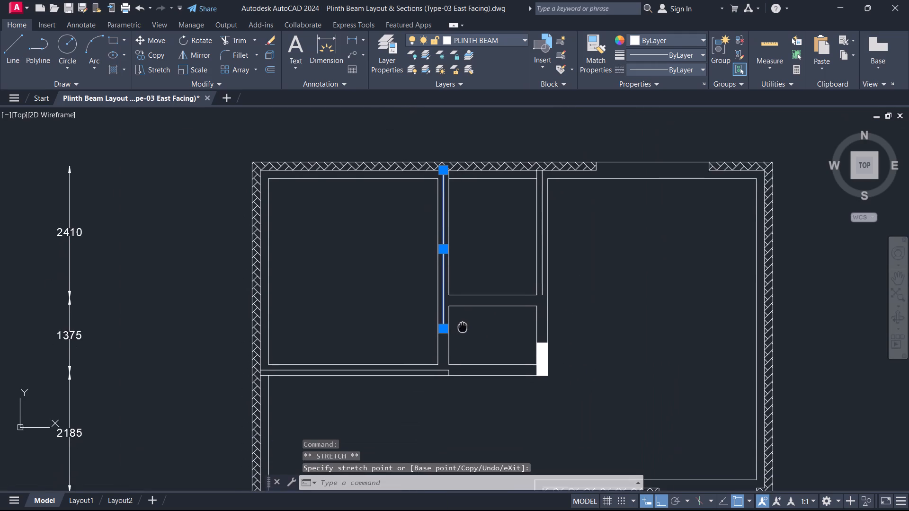
pyautogui.moveTo(463, 326); pyautogui.dragTo(463, 325, button='middle')
pyautogui.scroll(3, 458, 324)
pyautogui.press('l')
pyautogui.press('space')
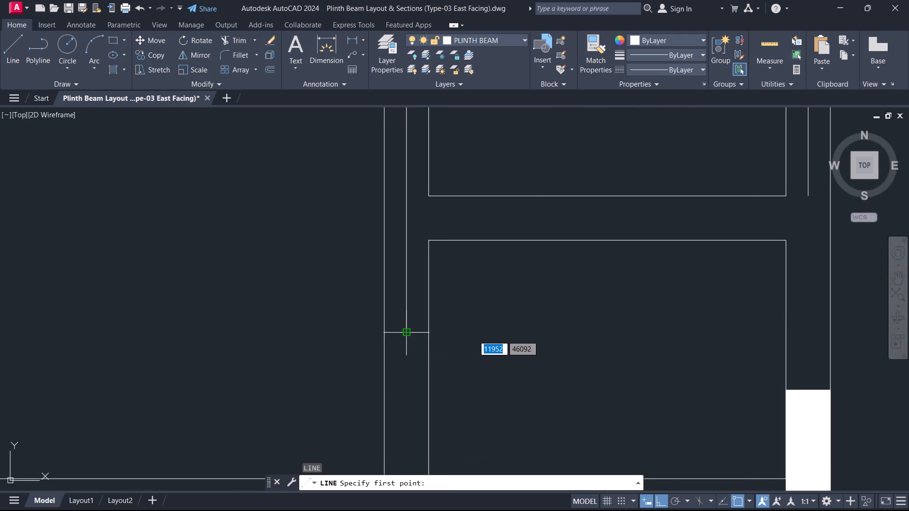
pyautogui.click(406, 335)
pyautogui.click(430, 335)
pyautogui.press('Escape')
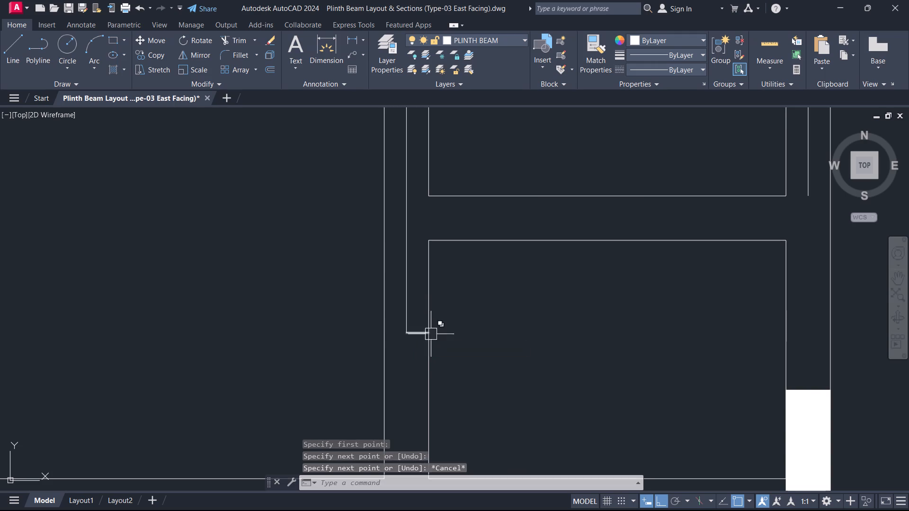
# Draw a short line straight across the beam between the two small rooms, near the middle of its length.
pyautogui.scroll(-2, 439, 267)
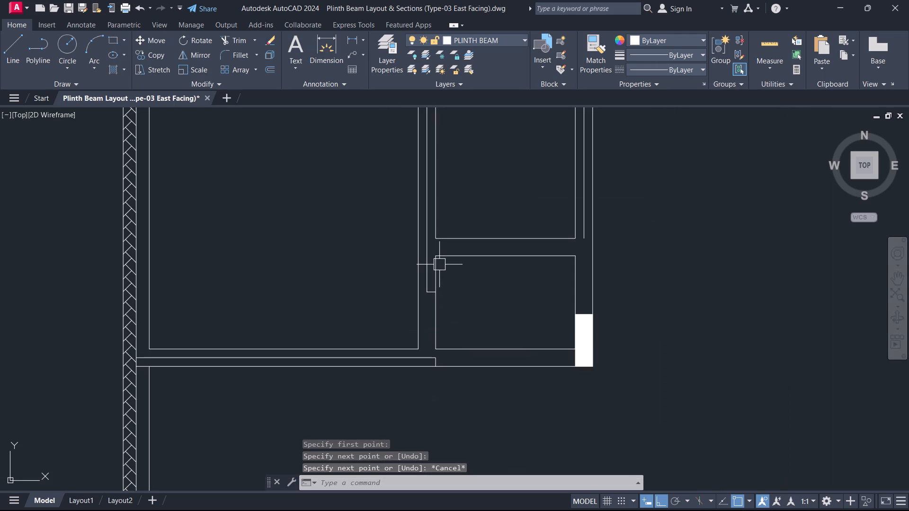
pyautogui.scroll(1, 501, 247)
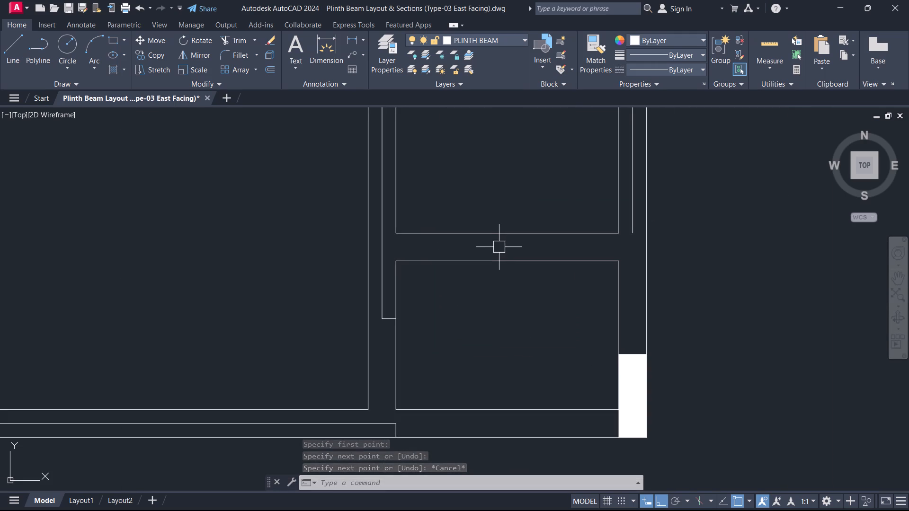
pyautogui.write('L')
pyautogui.press('space')
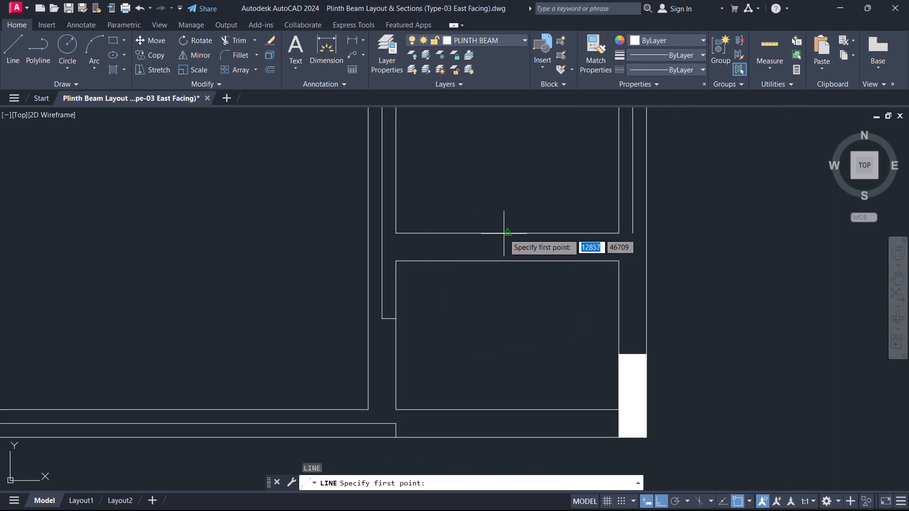
pyautogui.click(499, 234)
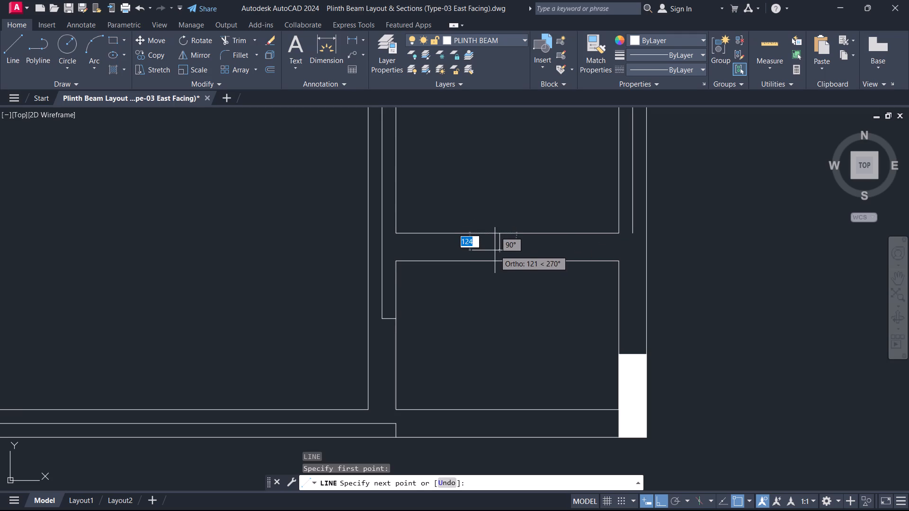
pyautogui.click(498, 262)
pyautogui.press('Escape')
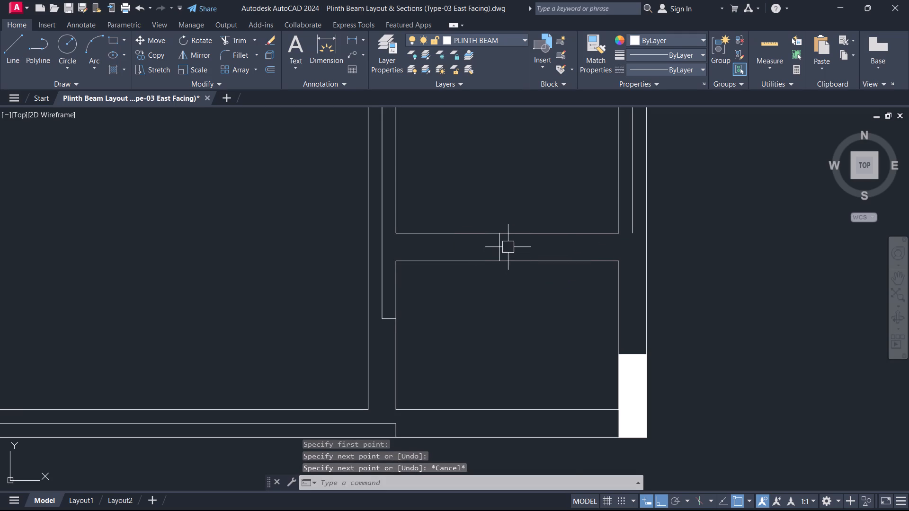
# Offset the upper small room's bottom edge down by 100 as the centreline of the beam between the two rooms.
pyautogui.press('o')
pyautogui.press('space')
pyautogui.write('10')
pyautogui.press('0')
pyautogui.press('Return')
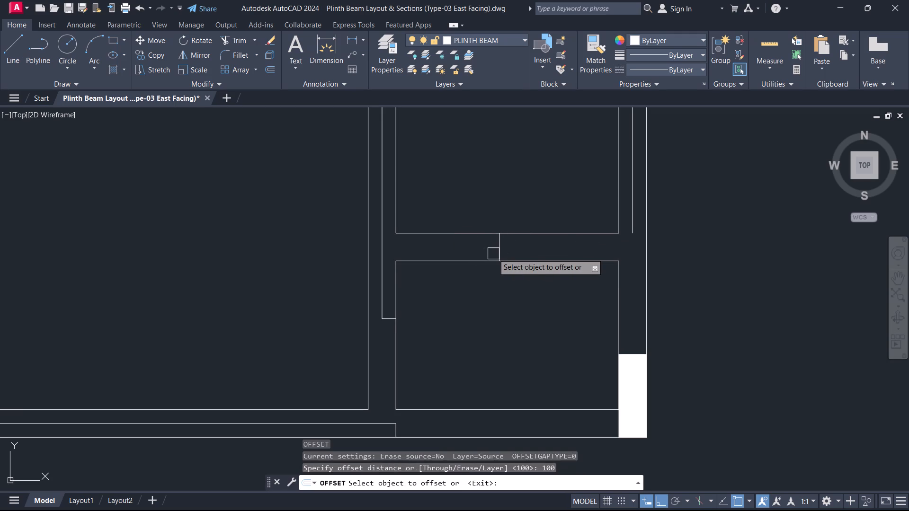
pyautogui.click(545, 233)
pyautogui.click(540, 252)
pyautogui.press('Escape')
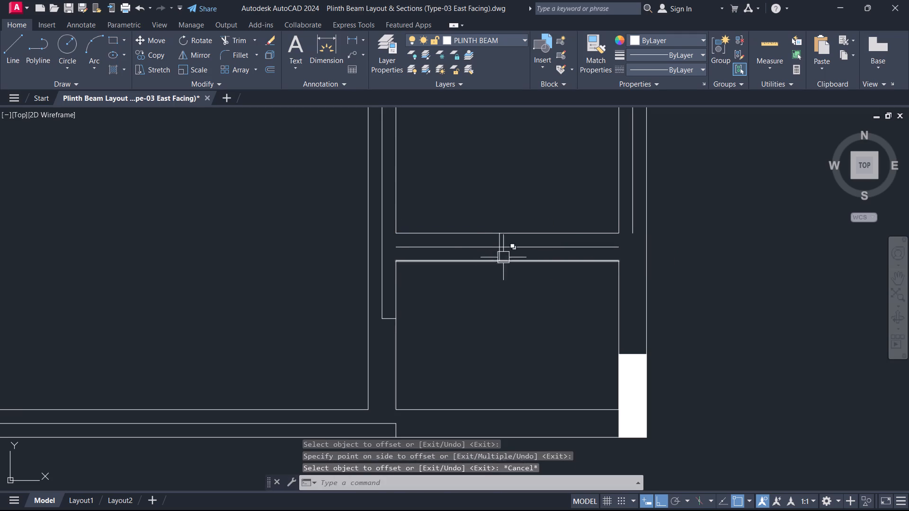
# Trim the new centreline west of the cross line and the cross line's lower half.
pyautogui.write('TR')
pyautogui.press('space')
pyautogui.click(450, 246)
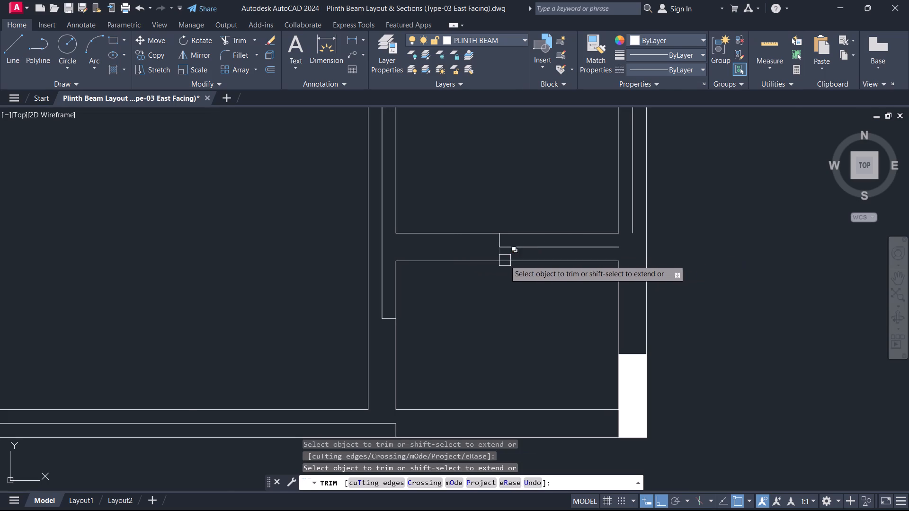
# Finish trimming where the new centreline meets the cross line in the beam between the two small rooms.
pyautogui.scroll(2, 505, 260)
pyautogui.click(485, 241)
pyautogui.press('Escape')
# Extend the centreline of the vertical beam east of the small rooms down through the solid-filled column.
pyautogui.scroll(-2, 599, 235)
pyautogui.moveTo(600, 232); pyautogui.dragTo(459, 221, button='middle')
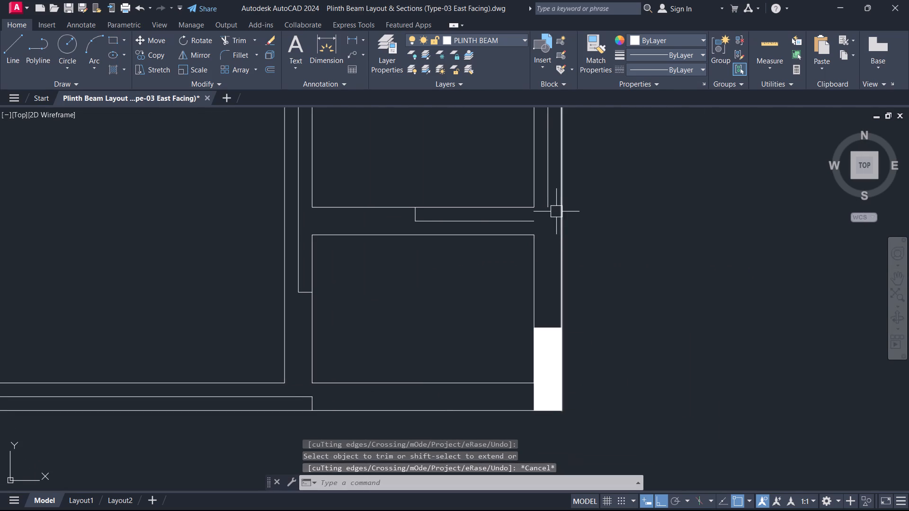
pyautogui.press('e')
pyautogui.press('x')
pyautogui.press('space')
pyautogui.click(549, 198)
pyautogui.press('Escape')
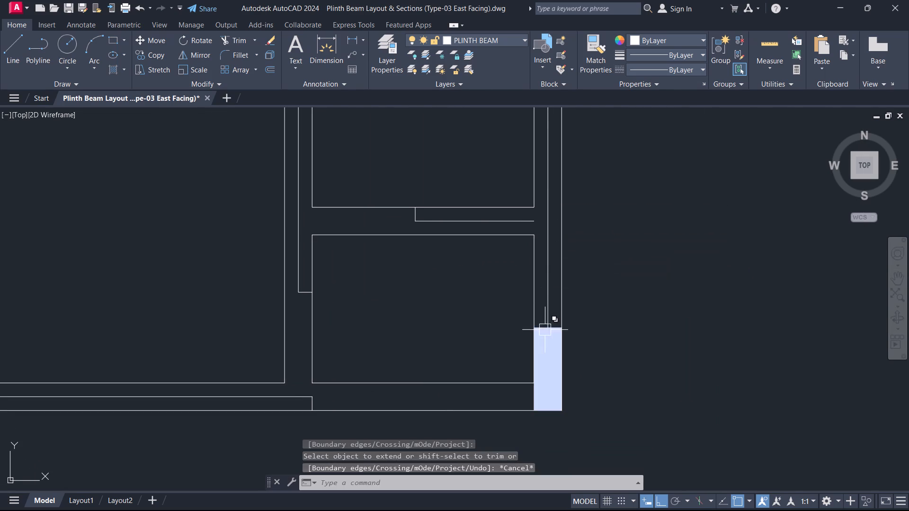
# Extend the horizontal centreline between the two small rooms east to the vertical beam's centreline.
pyautogui.press('e')
pyautogui.press('x')
pyautogui.press('space')
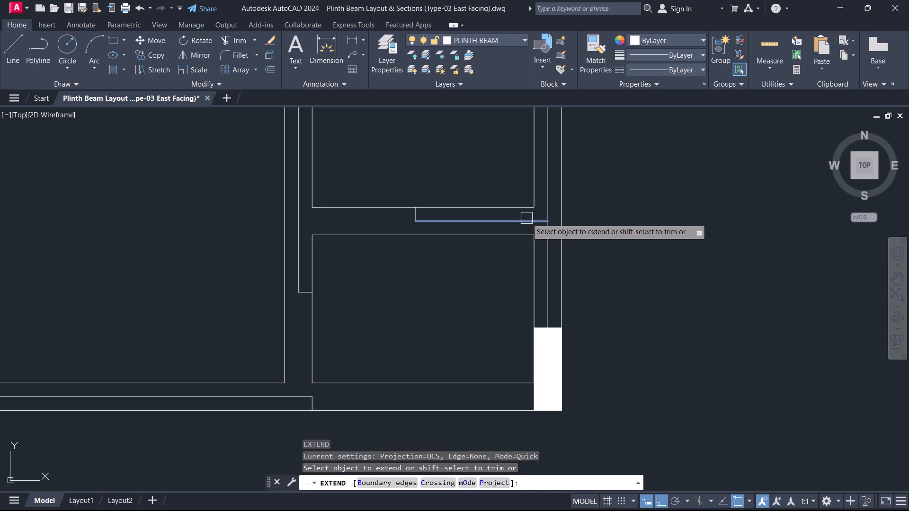
pyautogui.click(526, 218)
pyautogui.press('Escape')
# Stretch the vertical centreline's lower end back up to the top edge of the solid-filled column.
pyautogui.scroll(3, 551, 315)
pyautogui.moveTo(551, 316); pyautogui.dragTo(554, 246, button='middle')
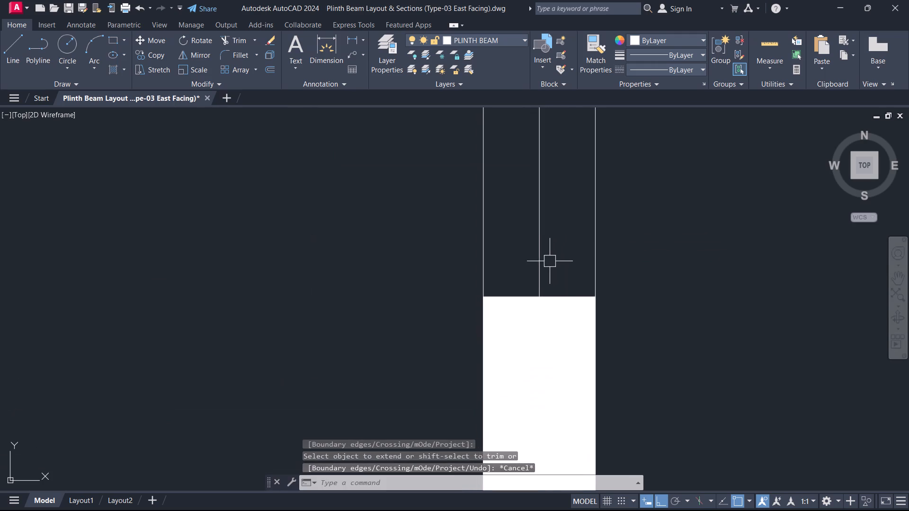
pyautogui.click(536, 255)
pyautogui.scroll(1, 540, 268)
pyautogui.scroll(-6, 540, 268)
pyautogui.moveTo(539, 268); pyautogui.dragTo(529, 237, button='middle')
pyautogui.scroll(3, 527, 279)
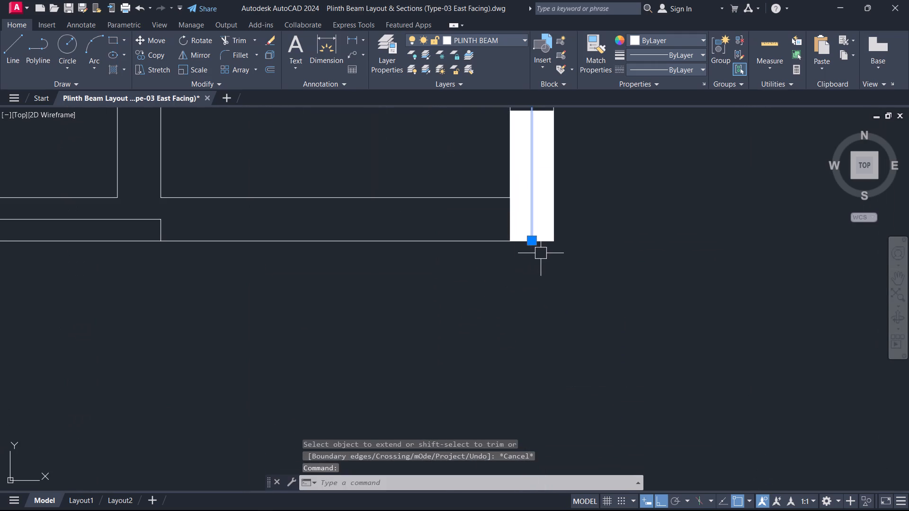
pyautogui.click(535, 242)
pyautogui.moveTo(534, 220); pyautogui.dragTo(547, 329, button='middle')
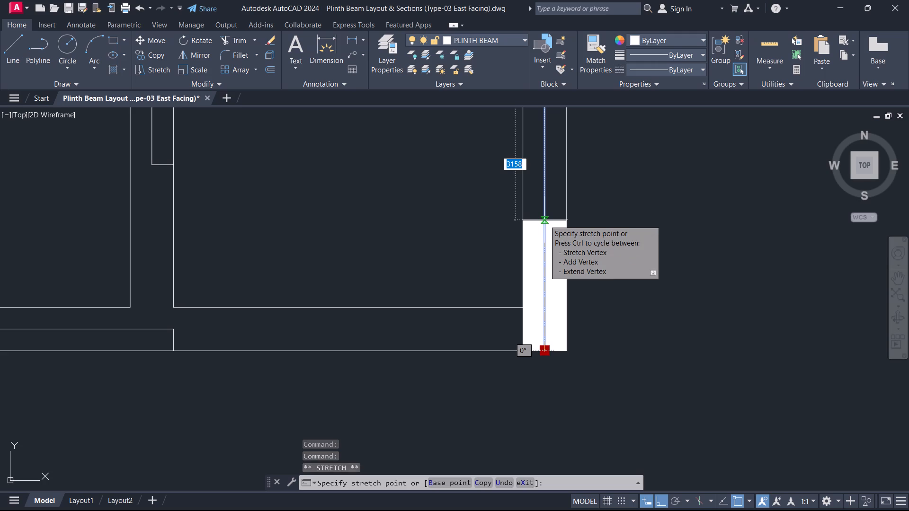
pyautogui.click(543, 196)
pyautogui.press('Escape')
pyautogui.scroll(1, 549, 207)
pyautogui.click(540, 182)
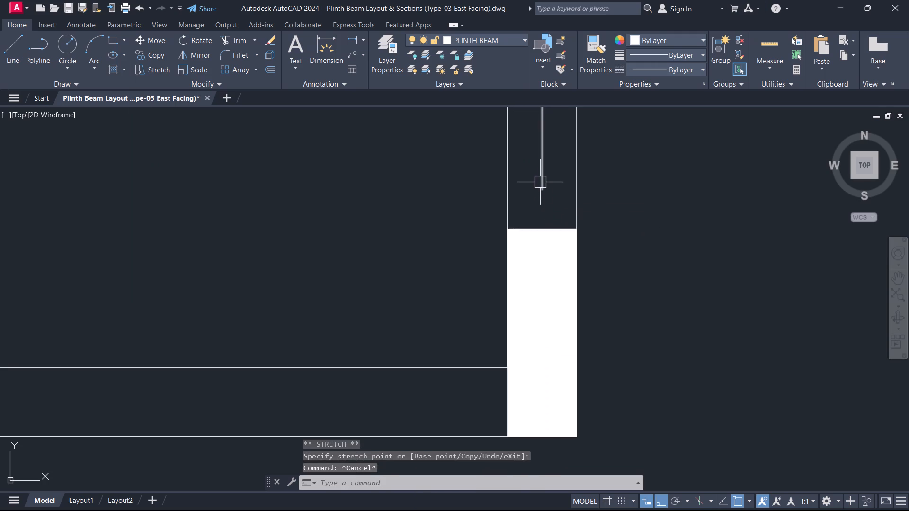
pyautogui.click(544, 193)
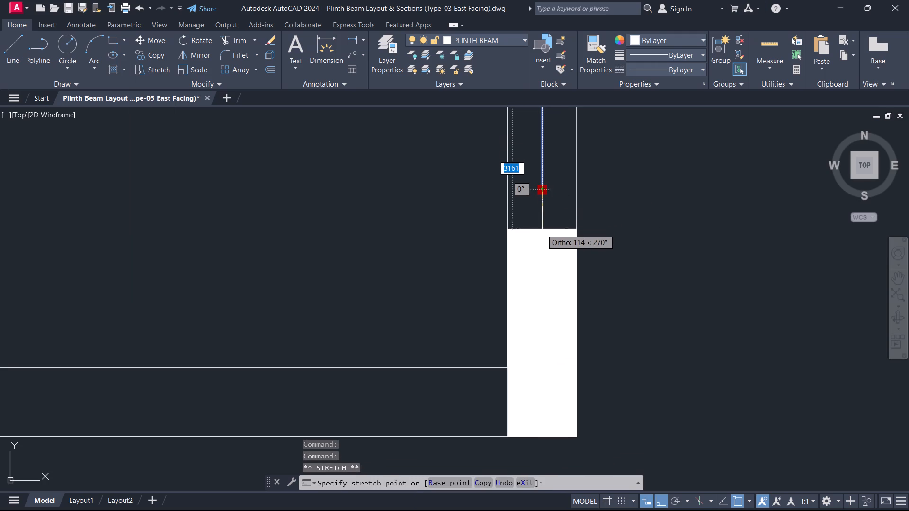
pyautogui.click(543, 229)
pyautogui.press('Escape')
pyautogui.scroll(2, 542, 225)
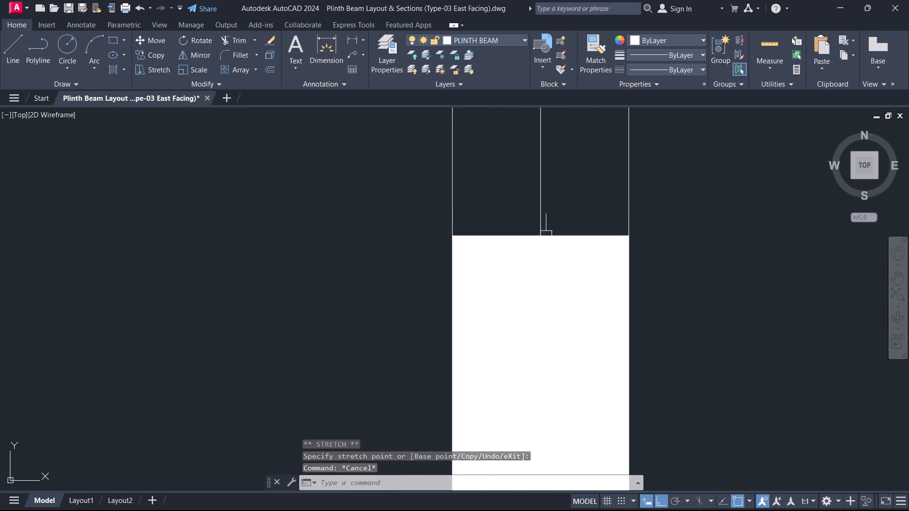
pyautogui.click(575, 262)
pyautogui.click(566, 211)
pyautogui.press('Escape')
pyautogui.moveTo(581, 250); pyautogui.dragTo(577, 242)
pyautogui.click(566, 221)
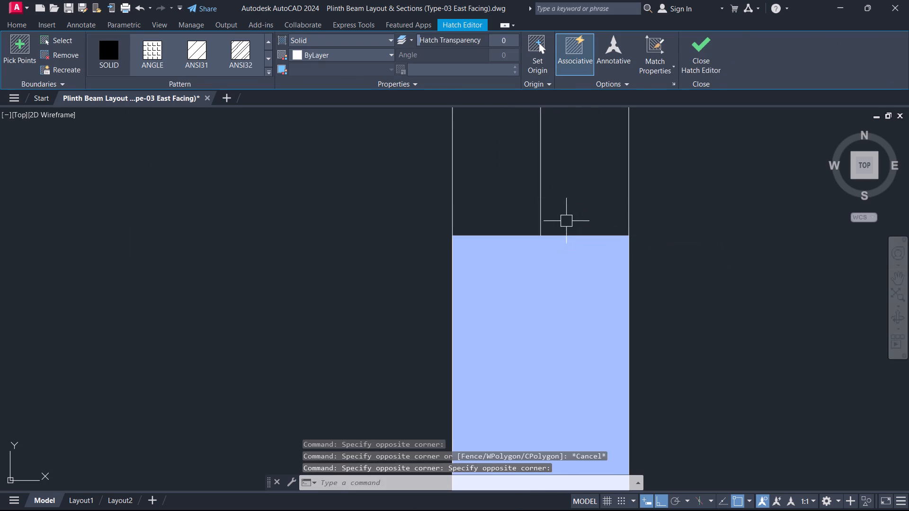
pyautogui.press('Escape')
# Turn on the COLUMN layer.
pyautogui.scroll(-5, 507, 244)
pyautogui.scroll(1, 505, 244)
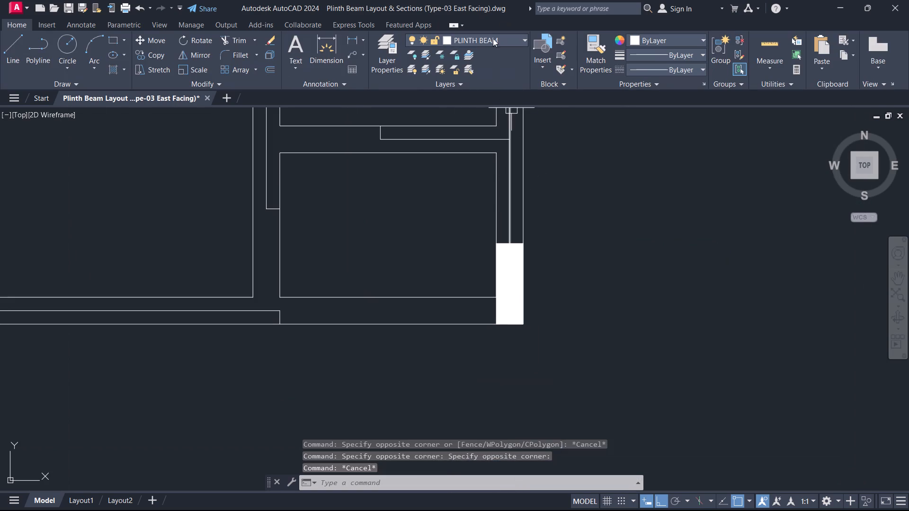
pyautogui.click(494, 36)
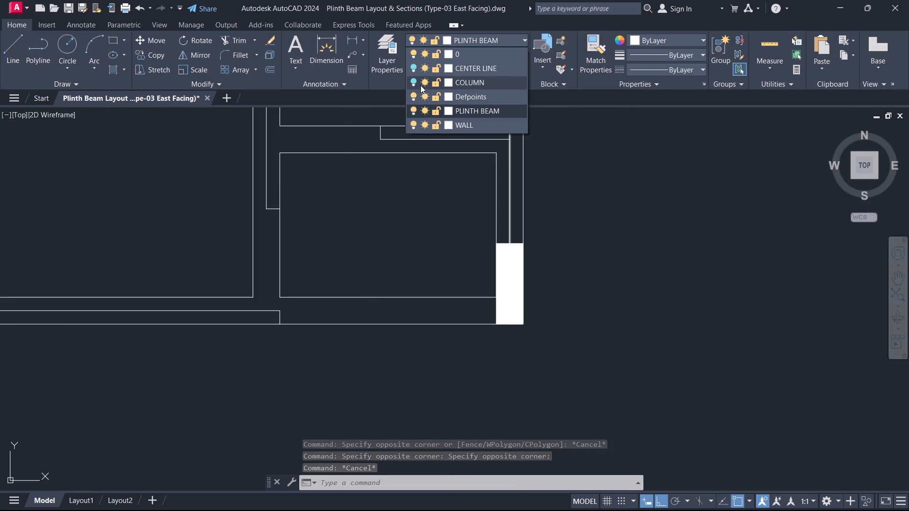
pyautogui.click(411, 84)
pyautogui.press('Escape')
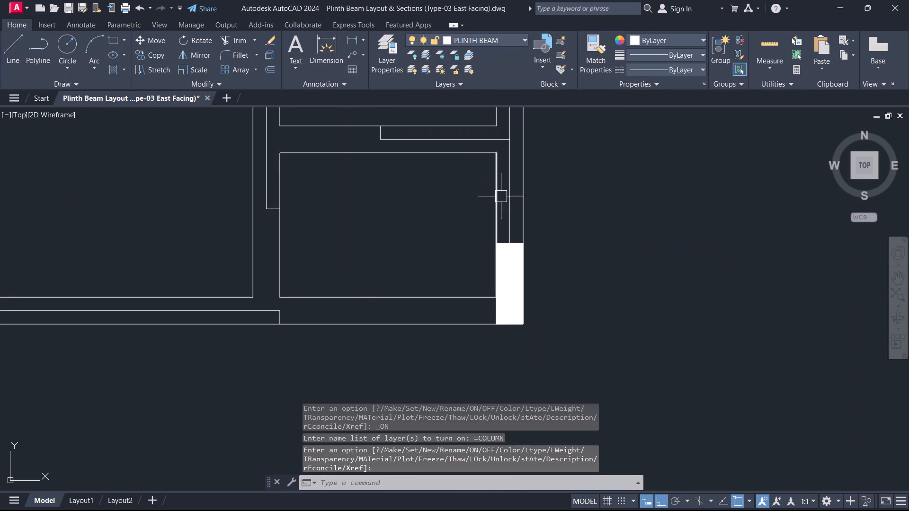
# Snap the vertical centreline's lower end to the top edge of the solid-filled column again.
pyautogui.click(512, 210)
pyautogui.scroll(4, 522, 238)
pyautogui.click(437, 266)
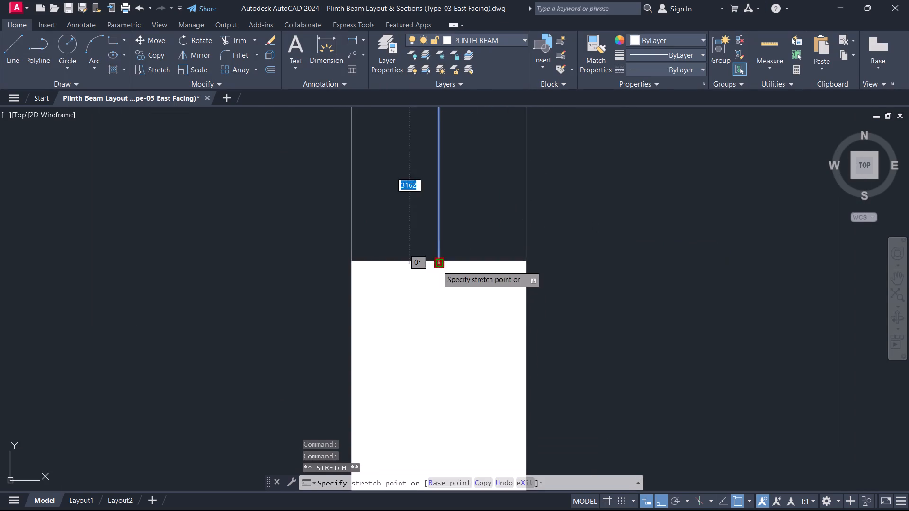
pyautogui.click(439, 257)
pyautogui.press('Escape')
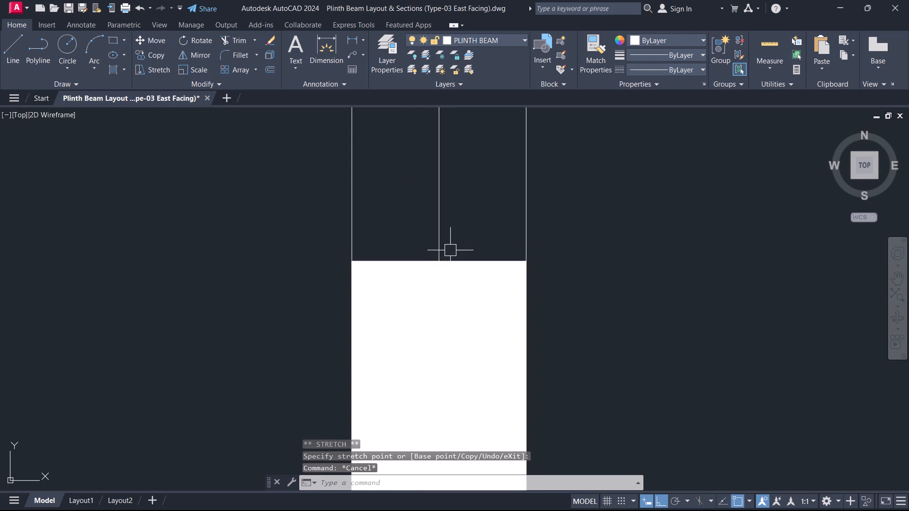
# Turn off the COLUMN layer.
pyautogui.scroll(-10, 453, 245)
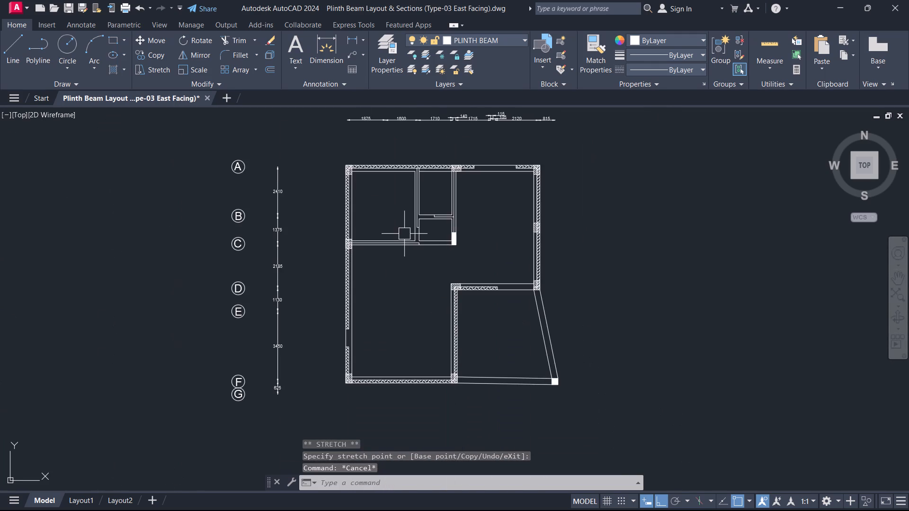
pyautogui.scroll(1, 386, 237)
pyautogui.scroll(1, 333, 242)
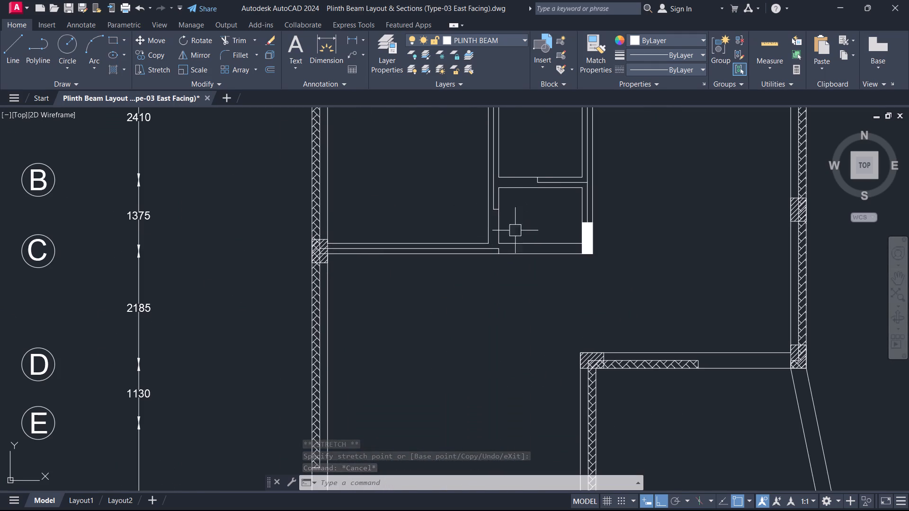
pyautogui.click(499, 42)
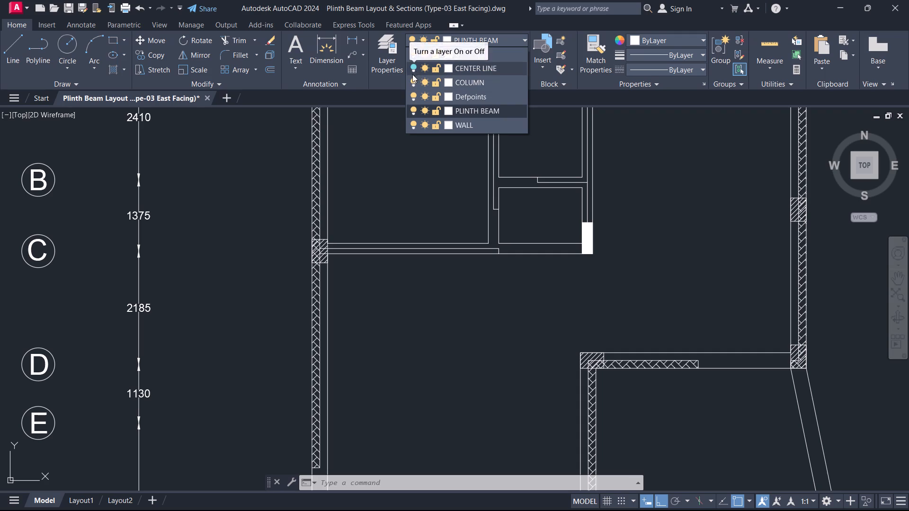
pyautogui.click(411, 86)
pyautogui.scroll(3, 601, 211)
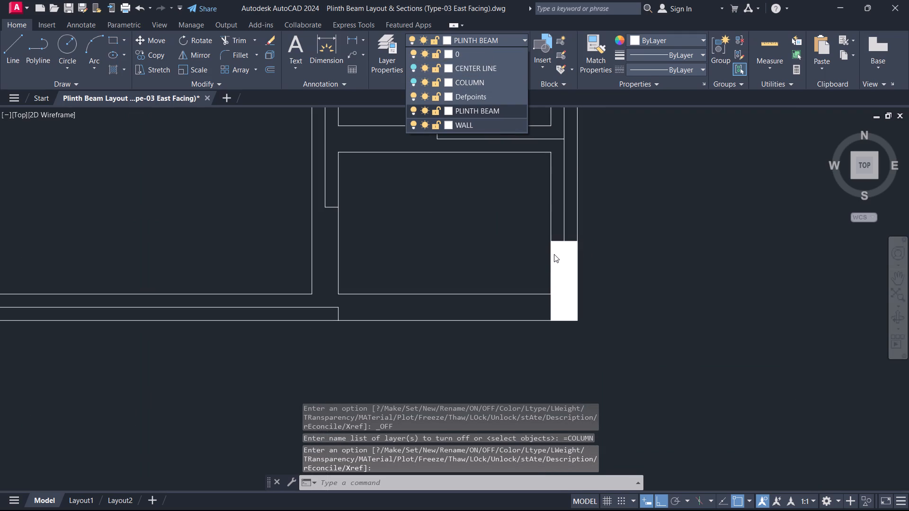
# Draw a 100 long closing line from the vertical centreline's lower end to the beam's east edge.
pyautogui.press('l')
pyautogui.press('space')
pyautogui.press('Escape')
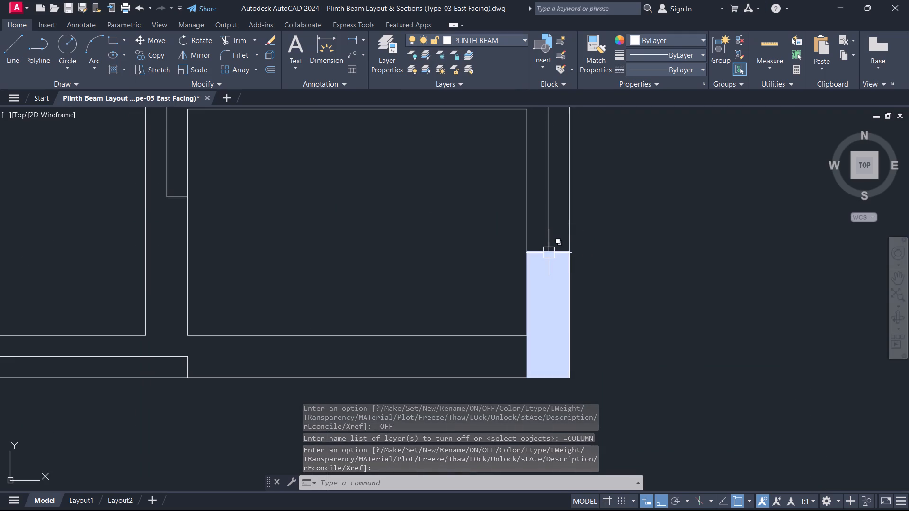
pyautogui.press('l')
pyautogui.press('space')
pyautogui.click(548, 254)
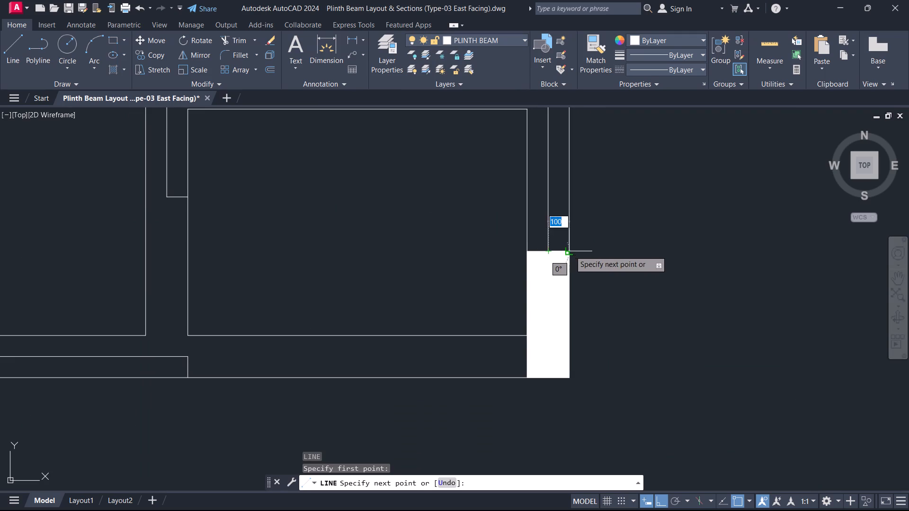
pyautogui.click(570, 251)
pyautogui.press('Escape')
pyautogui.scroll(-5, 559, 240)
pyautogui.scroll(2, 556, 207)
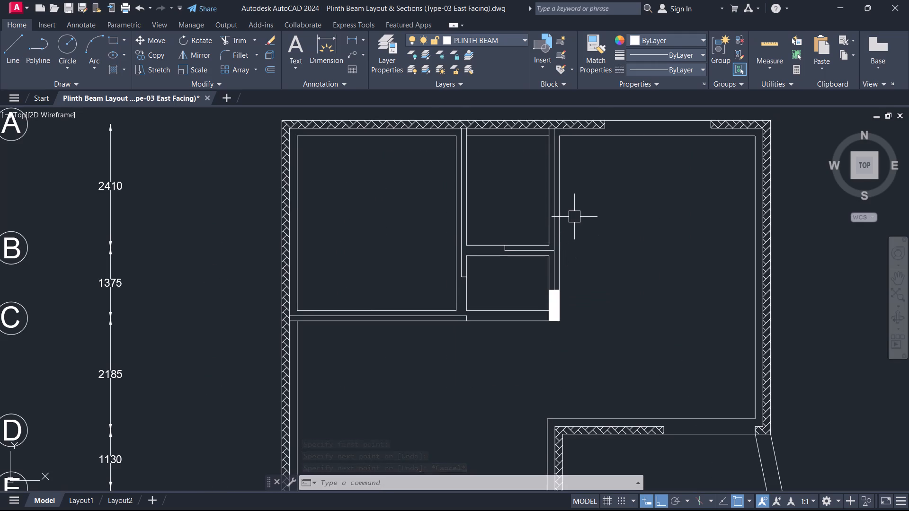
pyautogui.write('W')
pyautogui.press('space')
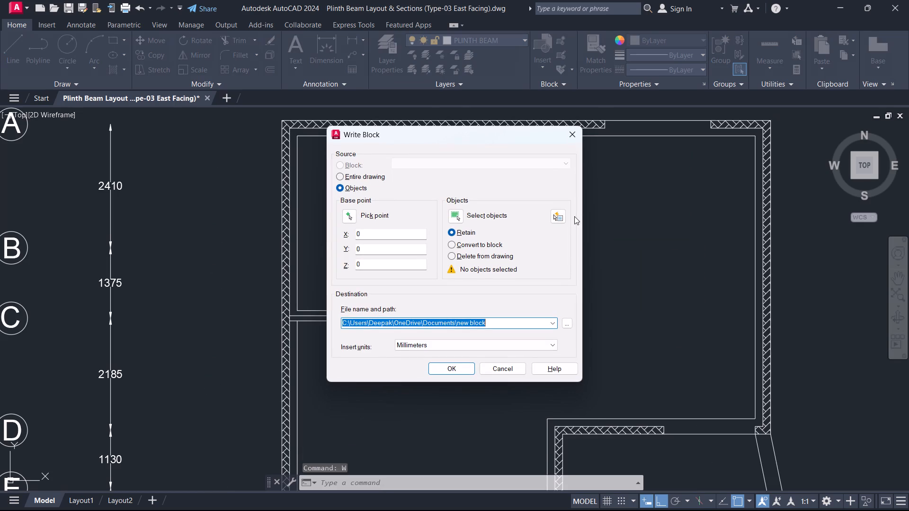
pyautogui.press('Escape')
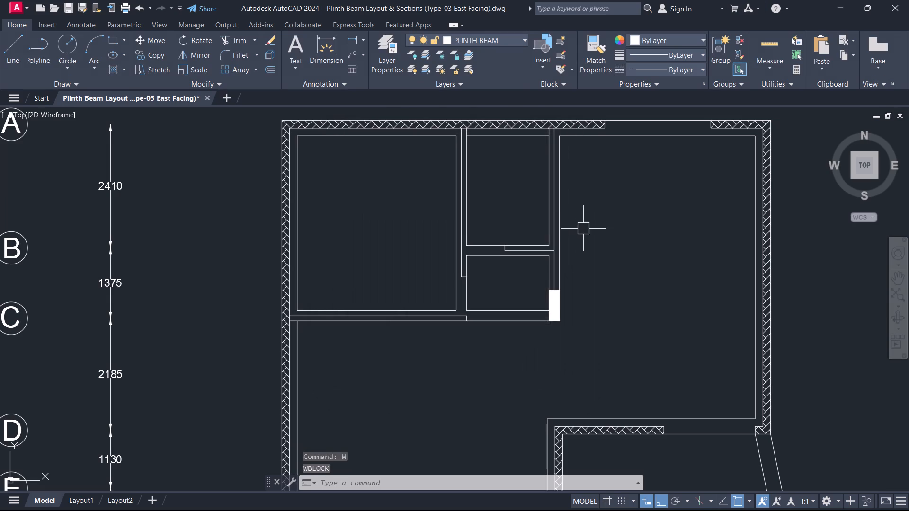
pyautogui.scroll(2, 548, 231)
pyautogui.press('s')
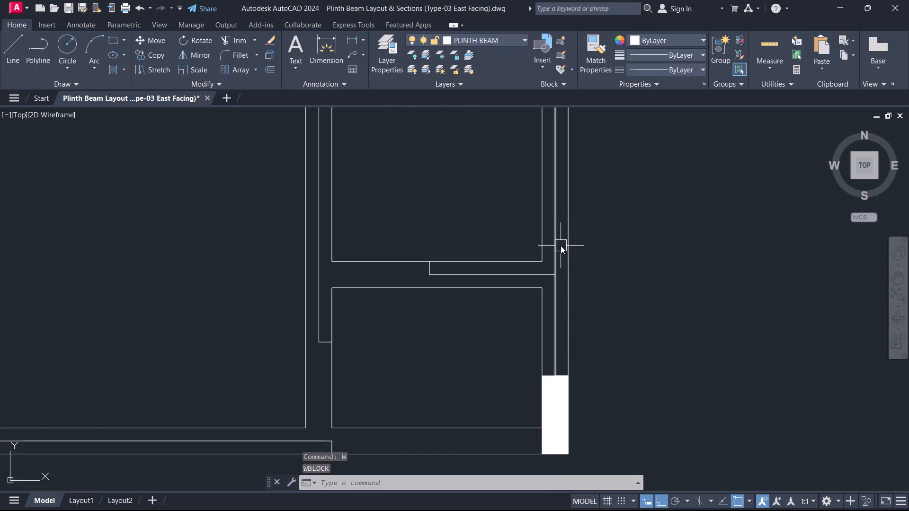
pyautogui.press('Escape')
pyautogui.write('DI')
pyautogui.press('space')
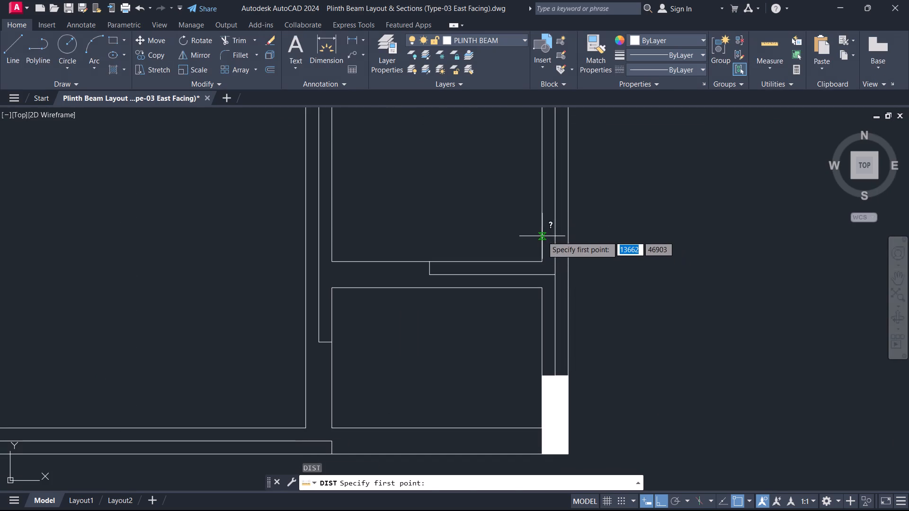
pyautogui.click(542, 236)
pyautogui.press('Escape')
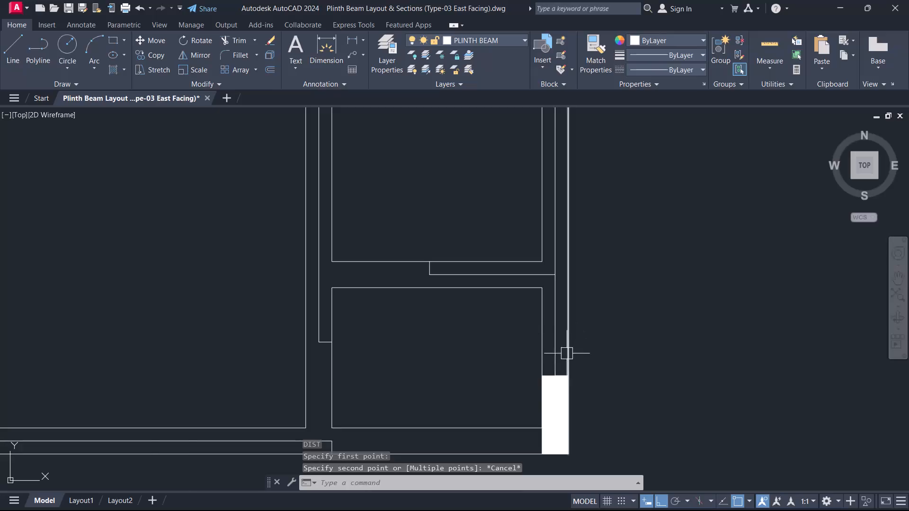
# Mirror the short closing line about the vertical centreline onto the beam's west half, erasing the original.
pyautogui.scroll(2, 571, 387)
pyautogui.click(526, 350)
pyautogui.click(595, 383)
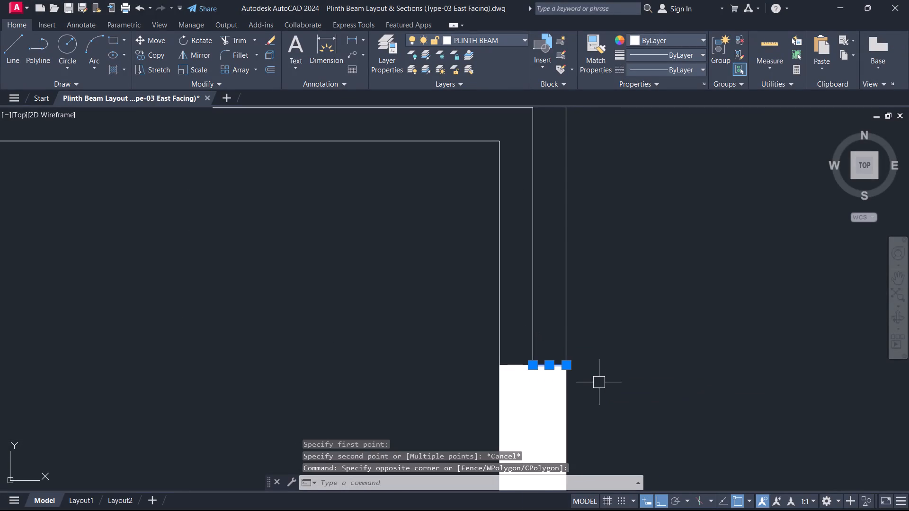
pyautogui.press('m')
pyautogui.write('I')
pyautogui.press('space')
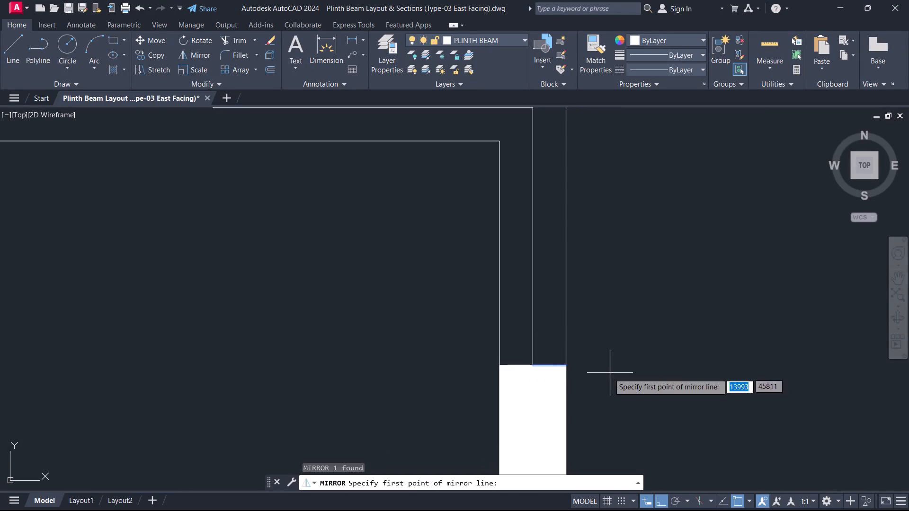
pyautogui.click(531, 352)
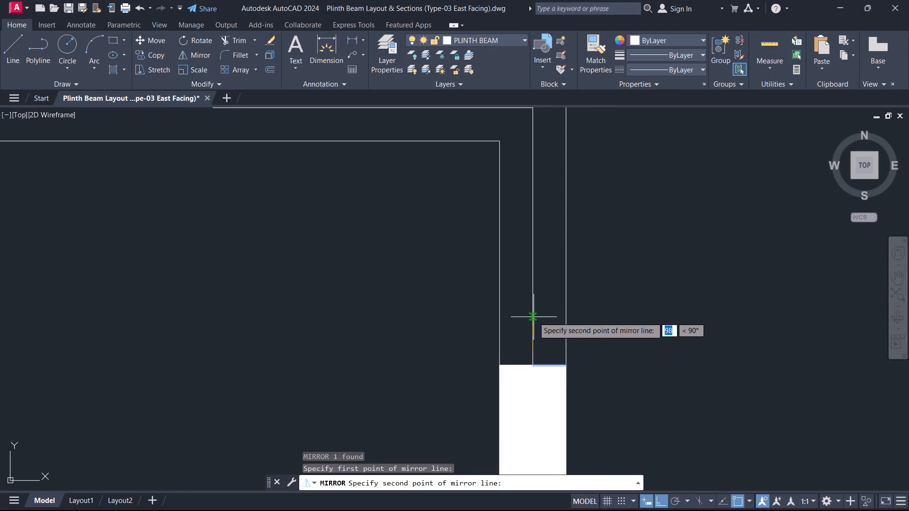
pyautogui.click(534, 317)
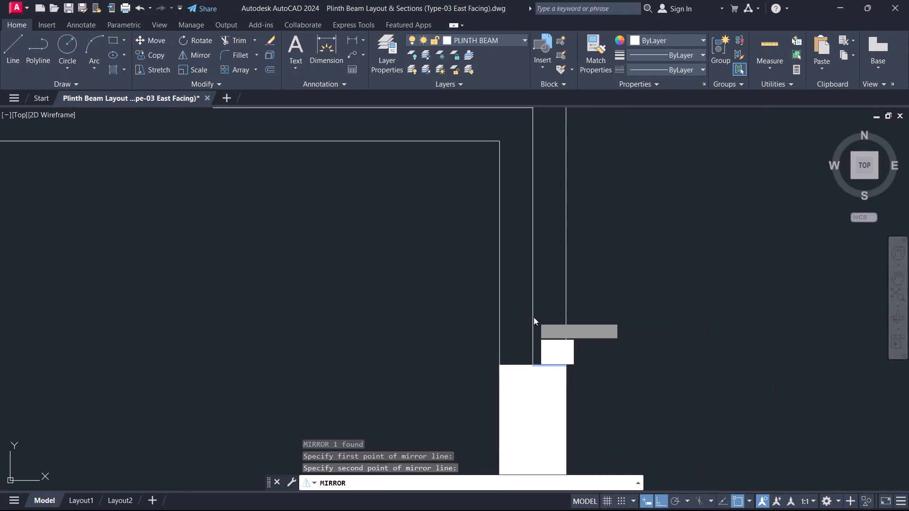
pyautogui.moveTo(556, 350); pyautogui.dragTo(534, 317)
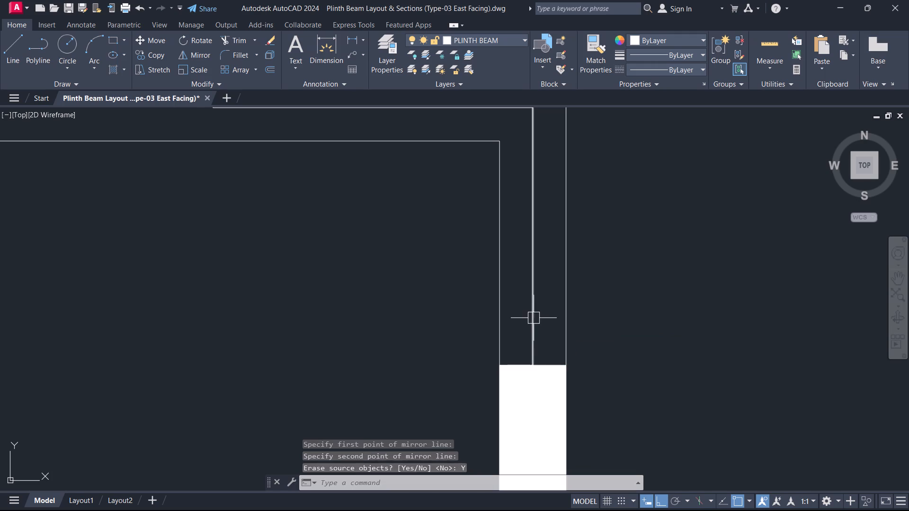
pyautogui.press('Escape')
pyautogui.moveTo(480, 346); pyautogui.dragTo(497, 352)
pyautogui.click(580, 380)
pyautogui.press('Escape')
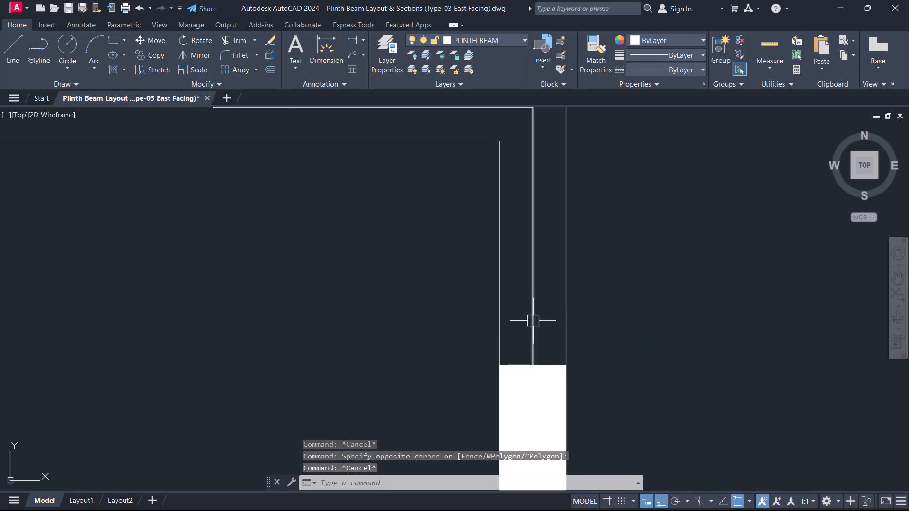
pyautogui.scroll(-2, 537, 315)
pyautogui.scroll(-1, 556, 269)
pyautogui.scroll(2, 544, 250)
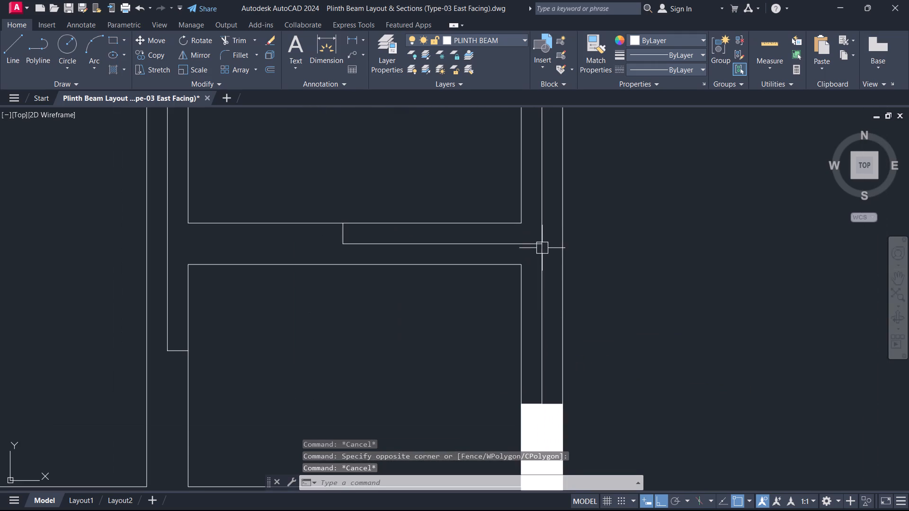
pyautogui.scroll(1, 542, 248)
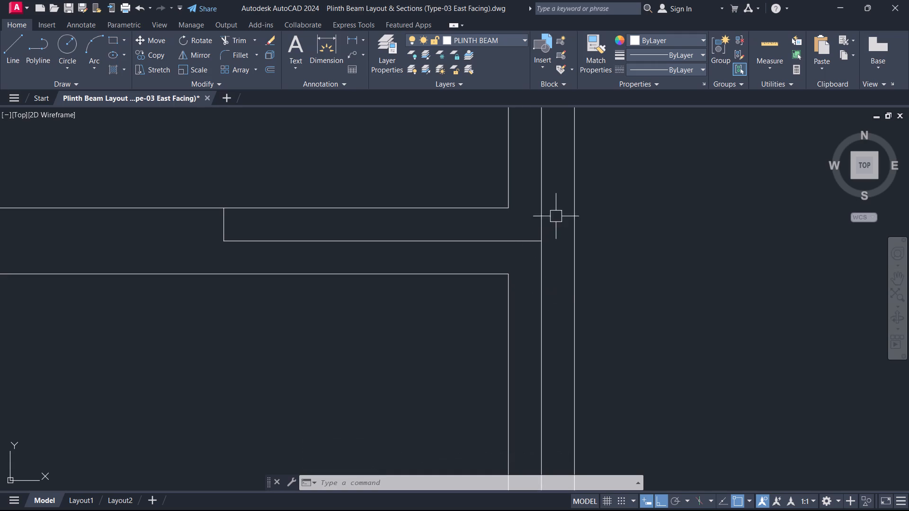
# Draw a 100 long closing line at the short horizontal beam's east end, from its south edge up to its centreline.
pyautogui.scroll(-2, 519, 194)
pyautogui.scroll(1, 487, 238)
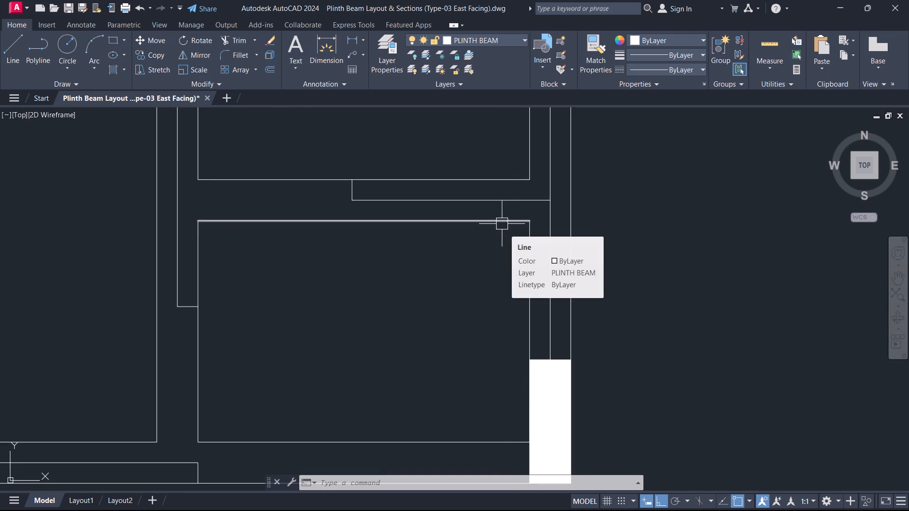
pyautogui.write('L')
pyautogui.press('space')
pyautogui.click(530, 221)
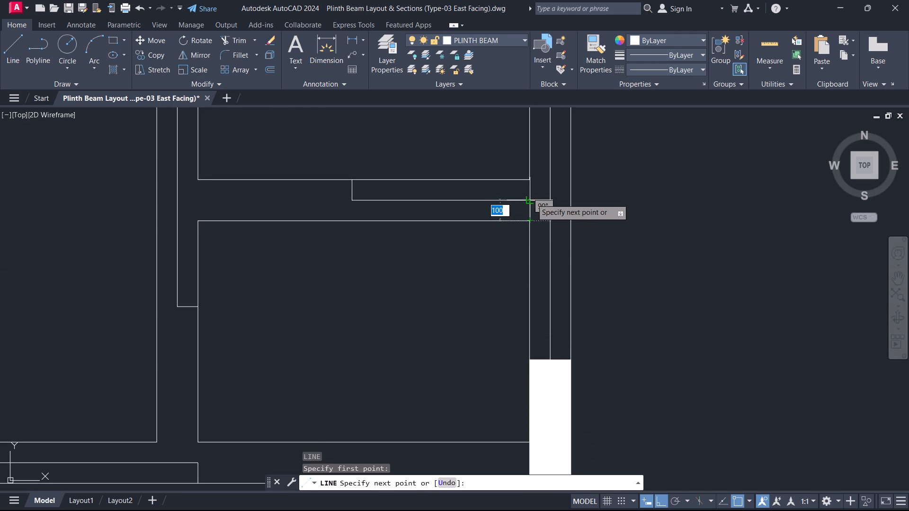
pyautogui.click(532, 199)
pyautogui.press('Escape')
# Trim the short horizontal beam's centreline where it runs past the new closing line into the vertical beam.
pyautogui.scroll(2, 541, 207)
pyautogui.moveTo(544, 210); pyautogui.dragTo(550, 234, button='middle')
pyautogui.write('TR')
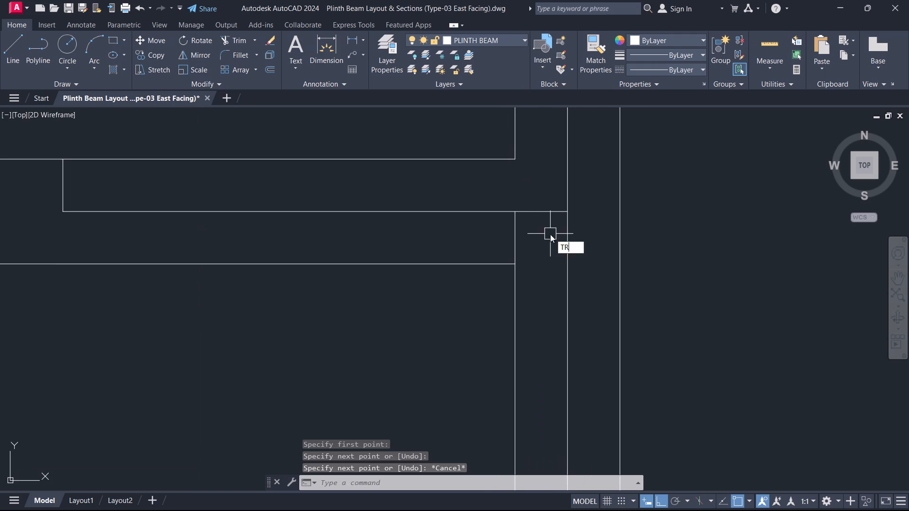
pyautogui.press('space')
pyautogui.moveTo(551, 232); pyautogui.dragTo(559, 194)
pyautogui.press('Escape')
# Set the hatch pattern to AR-CONC.
pyautogui.scroll(-5, 540, 203)
pyautogui.moveTo(487, 143); pyautogui.dragTo(497, 163, button='middle')
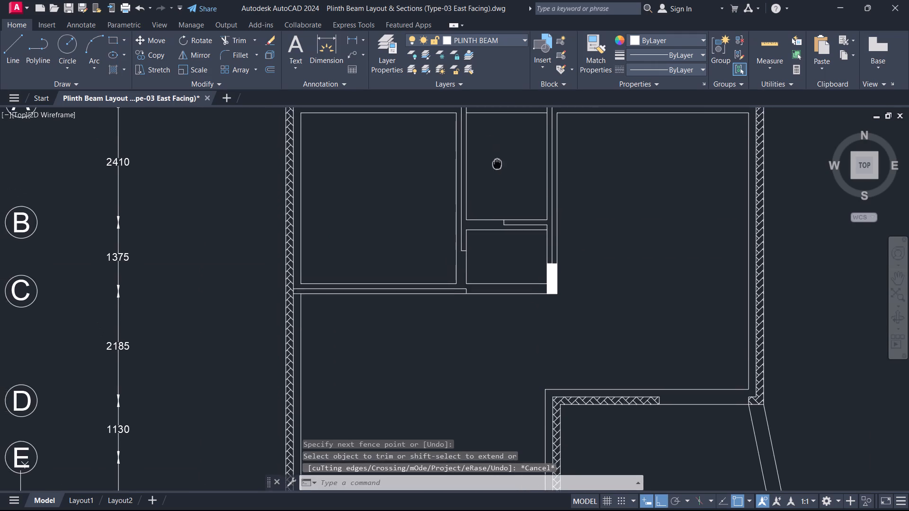
pyautogui.moveTo(497, 163); pyautogui.dragTo(506, 245, button='middle')
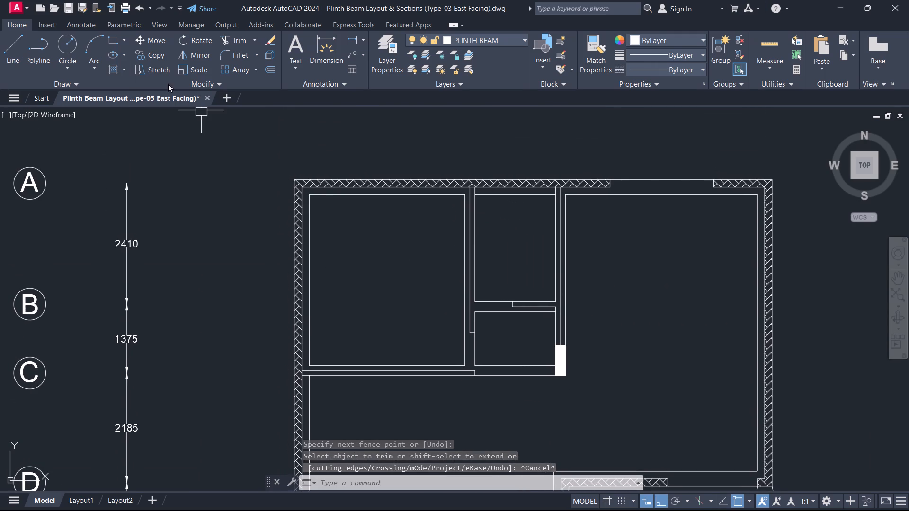
pyautogui.write('H')
pyautogui.press('space')
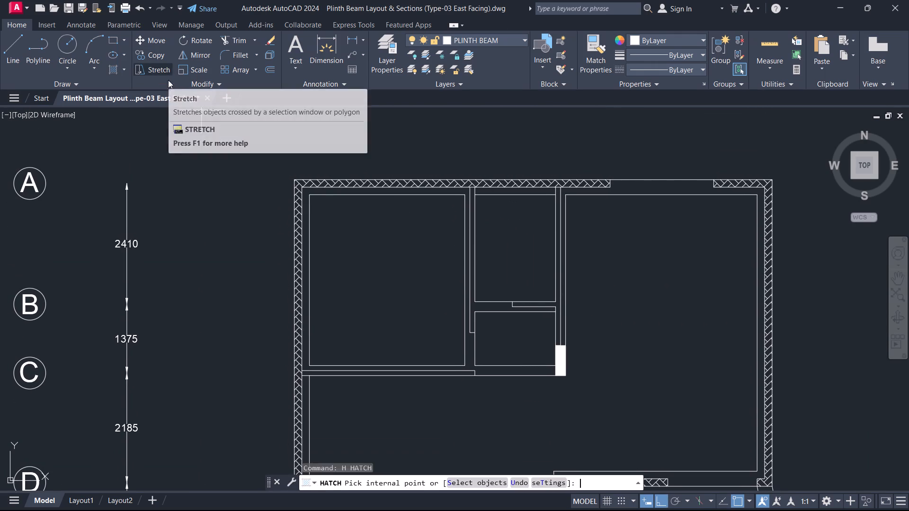
pyautogui.click(273, 74)
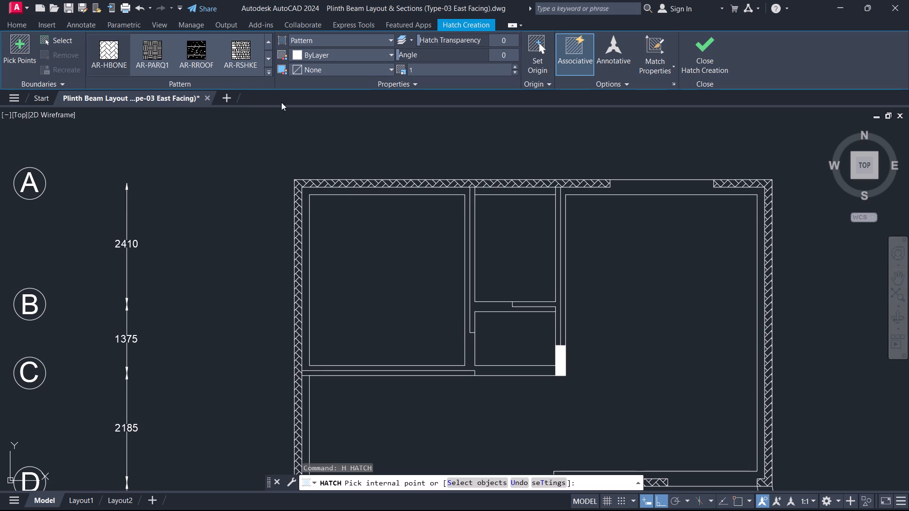
pyautogui.click(269, 71)
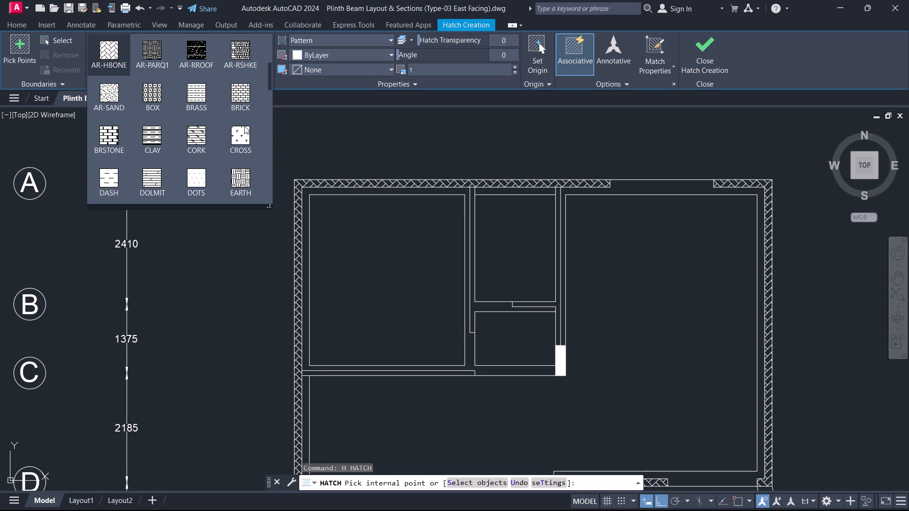
pyautogui.scroll(-6, 237, 141)
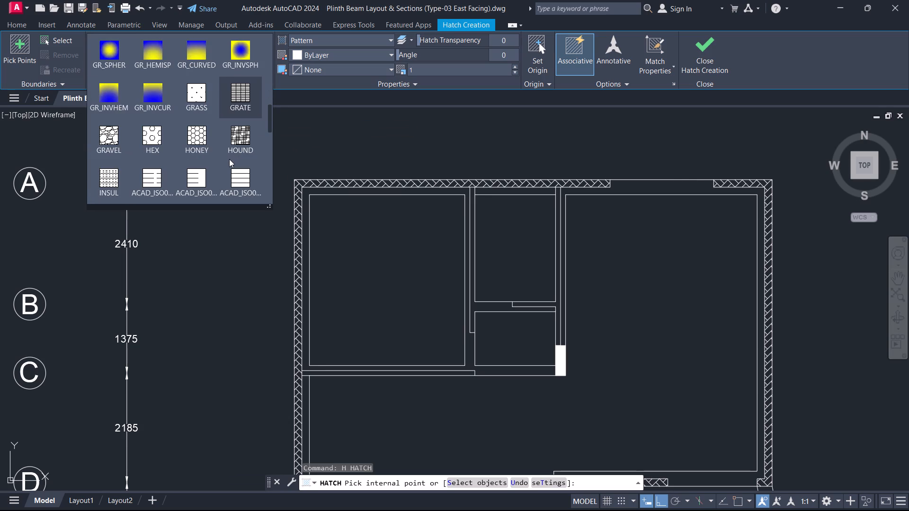
pyautogui.scroll(-3, 229, 159)
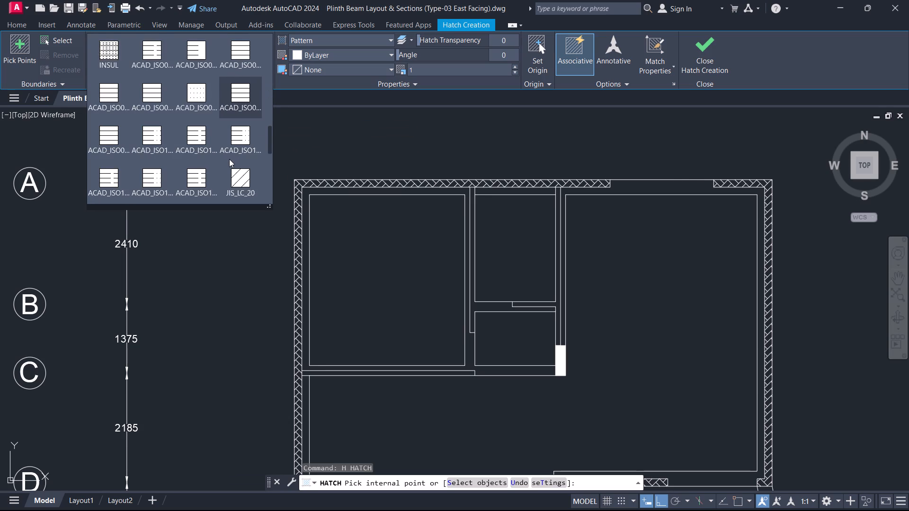
pyautogui.scroll(-1, 229, 159)
pyautogui.scroll(10, 229, 159)
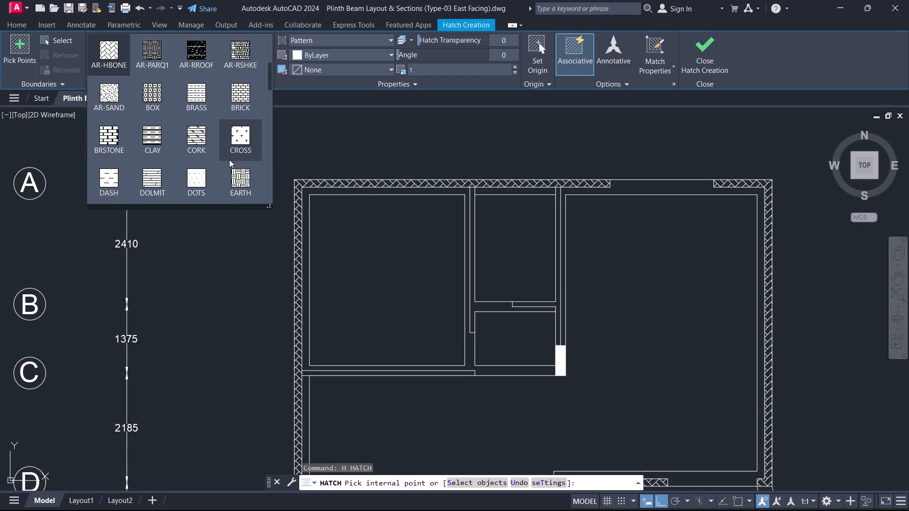
pyautogui.scroll(3, 225, 170)
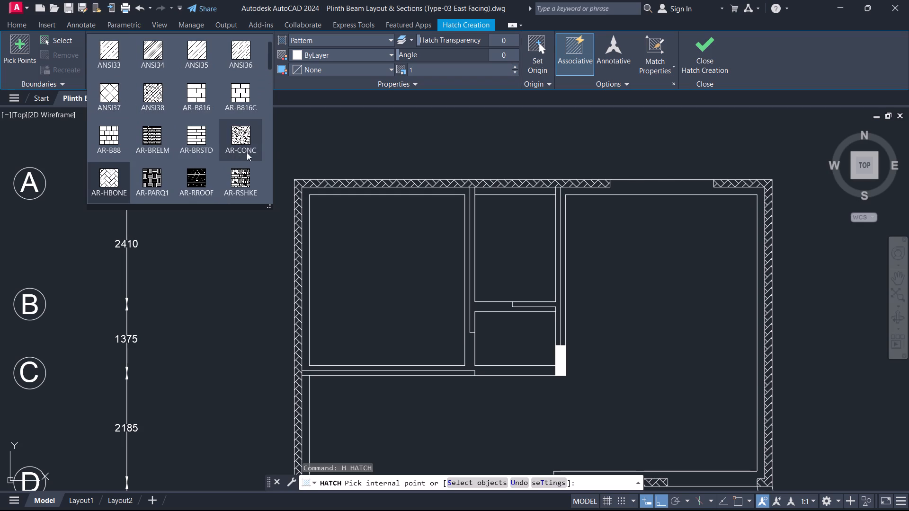
pyautogui.click(251, 138)
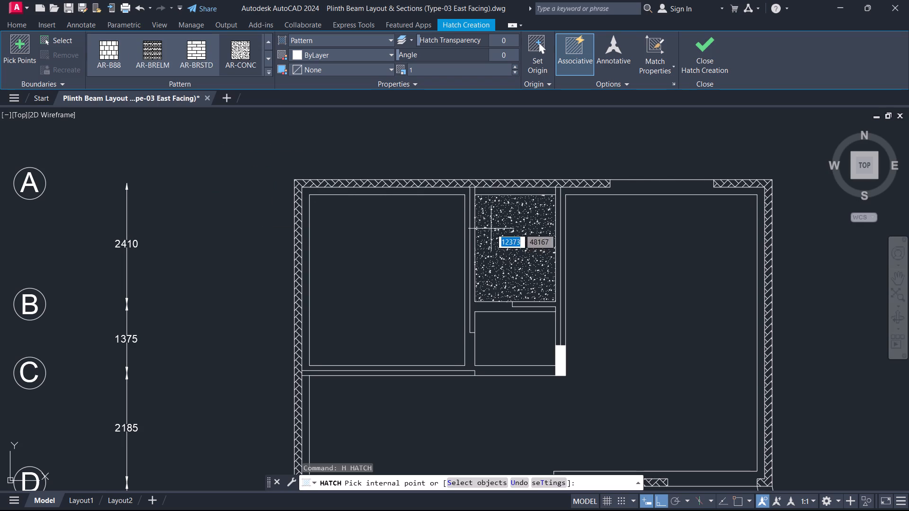
pyautogui.scroll(2, 470, 214)
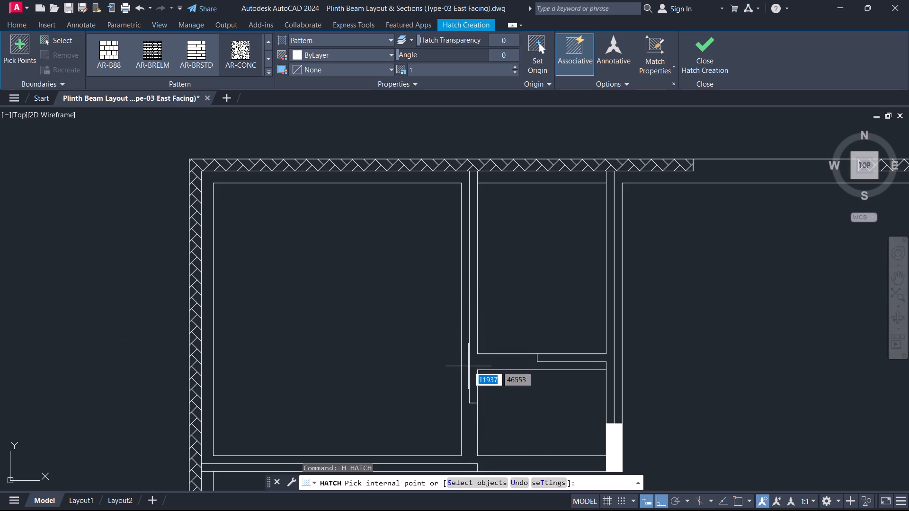
pyautogui.press('Escape')
# Draw a line along the west inner vertical beam's east edge, closing the opening between the short horizontal beam's two edges.
pyautogui.write('L')
pyautogui.press('space')
pyautogui.click(479, 375)
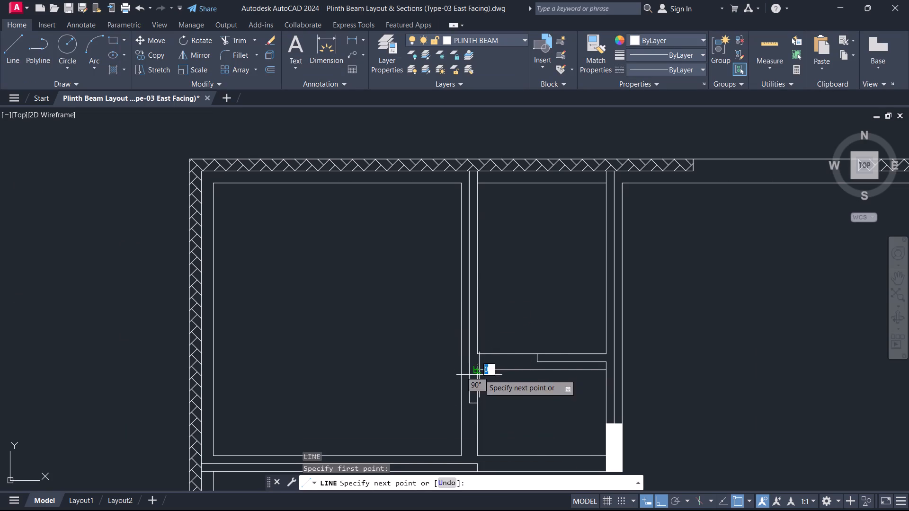
pyautogui.click(480, 351)
pyautogui.press('Escape')
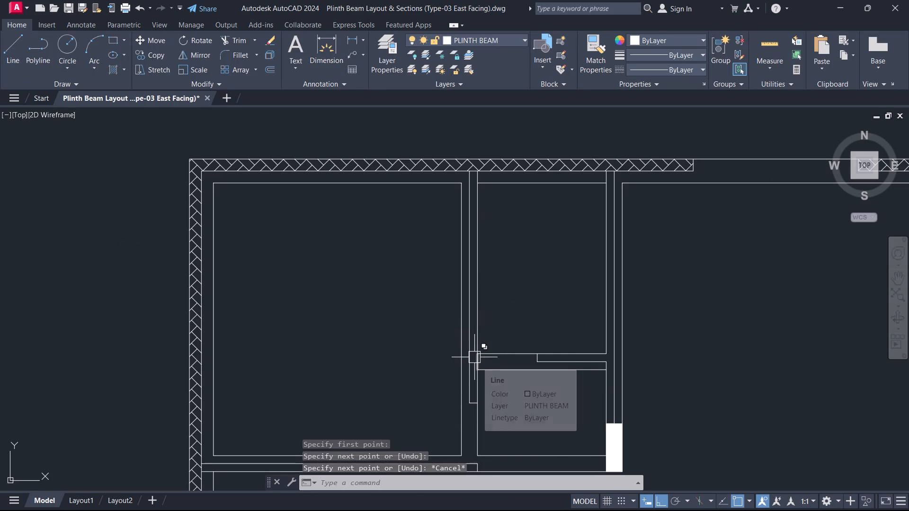
# Hatch the half-width strips of the west vertical, short horizontal and east vertical inner beams with AR-CONC.
pyautogui.write('H')
pyautogui.press('space')
pyautogui.click(473, 357)
pyautogui.press('Escape')
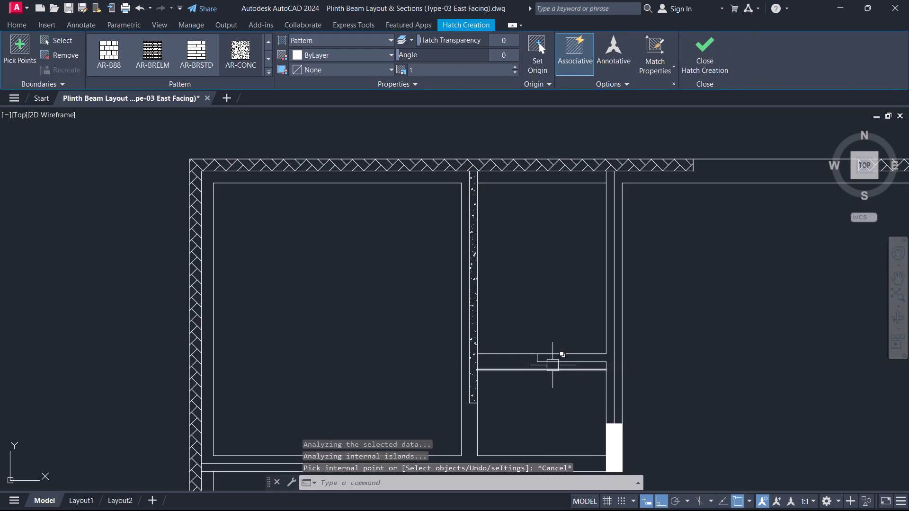
pyautogui.press('space')
pyautogui.click(570, 358)
pyautogui.press('space')
# Hatch the lower half-width strip of the inner horizontal beam on grid C with AR-CONC.
pyautogui.scroll(-1, 528, 383)
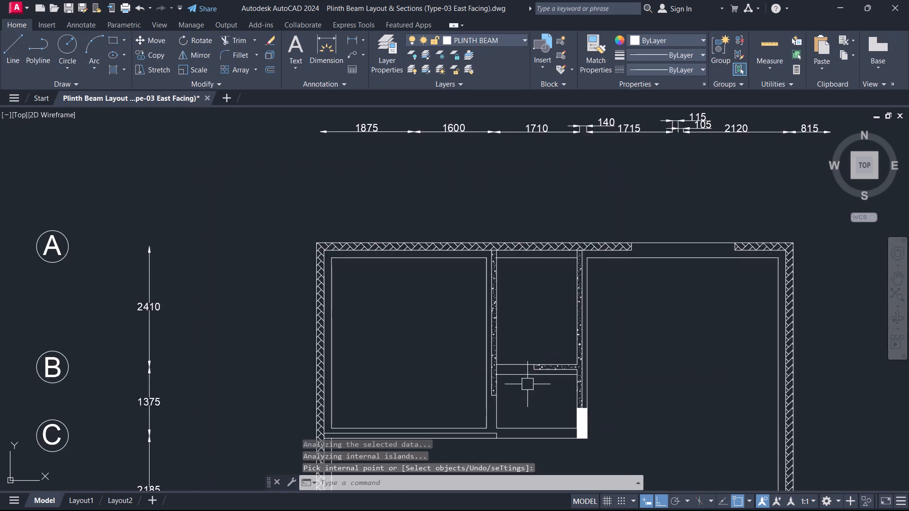
pyautogui.scroll(-1, 522, 390)
pyautogui.moveTo(481, 432); pyautogui.dragTo(529, 382, button='middle')
pyautogui.scroll(1, 529, 382)
pyautogui.press('space')
pyautogui.scroll(2, 524, 372)
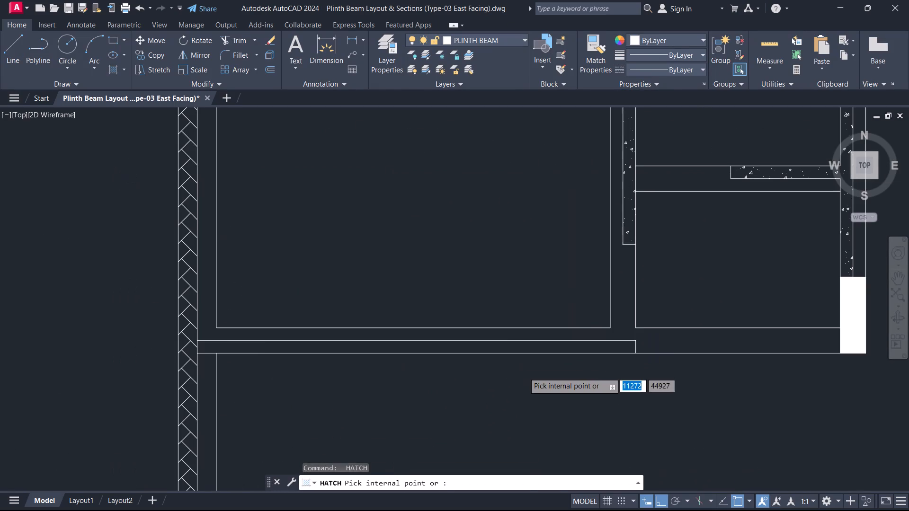
pyautogui.click(526, 343)
pyautogui.press('space')
pyautogui.press('Escape')
# Turn on the COLUMN and CENTER LINE layers.
pyautogui.scroll(-2, 520, 355)
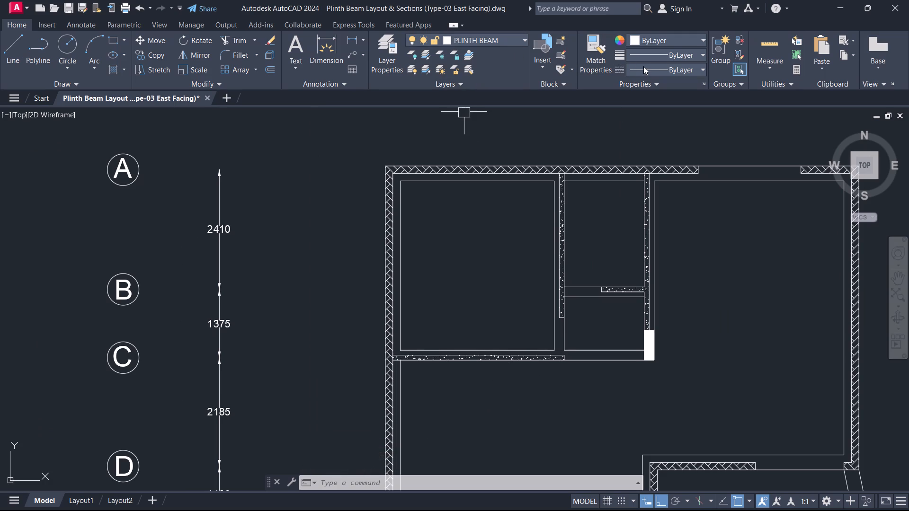
pyautogui.click(514, 42)
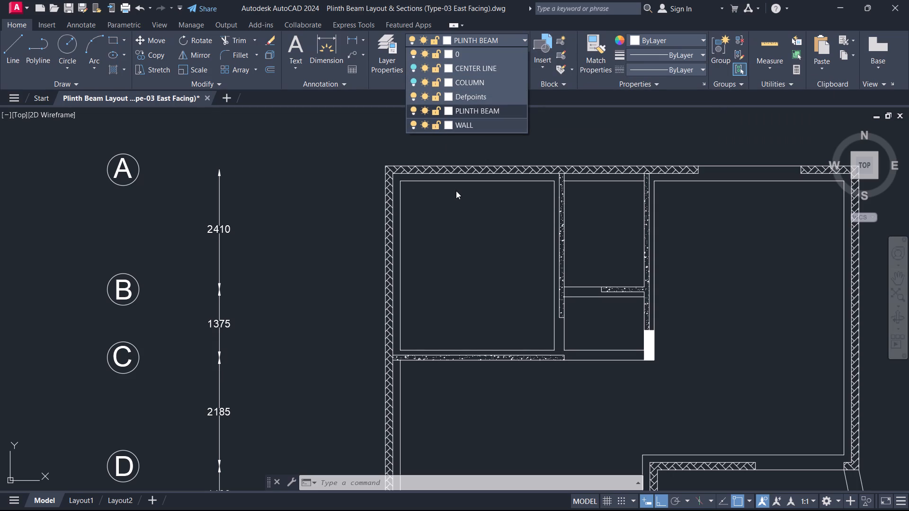
pyautogui.click(412, 78)
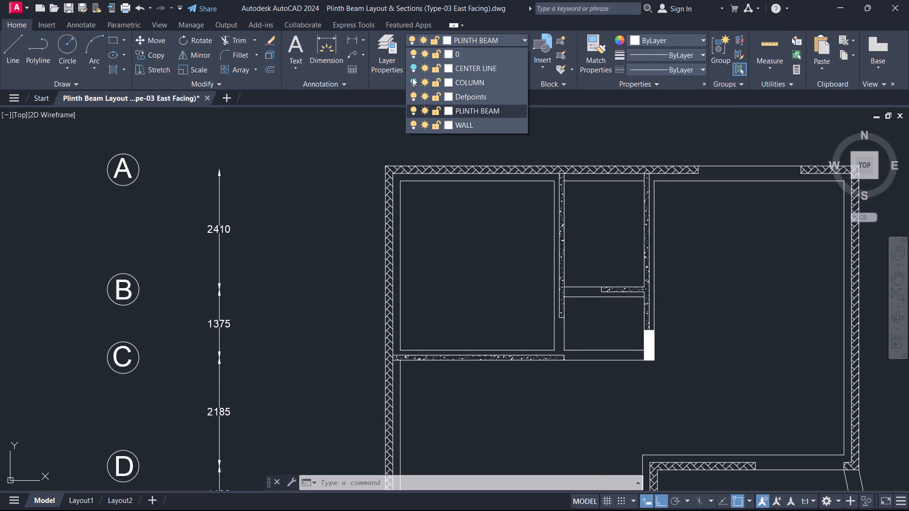
pyautogui.click(415, 69)
# Examine the whole plinth beam plan with its hatched beams, columns, centrelines and grid dimensions.
pyautogui.scroll(-1, 446, 240)
pyautogui.moveTo(555, 343); pyautogui.dragTo(544, 351, button='middle')
pyautogui.scroll(1, 544, 351)
pyautogui.moveTo(544, 351); pyautogui.dragTo(508, 393, button='middle')
pyautogui.moveTo(546, 303); pyautogui.dragTo(436, 400, button='middle')
pyautogui.scroll(1, 546, 303)
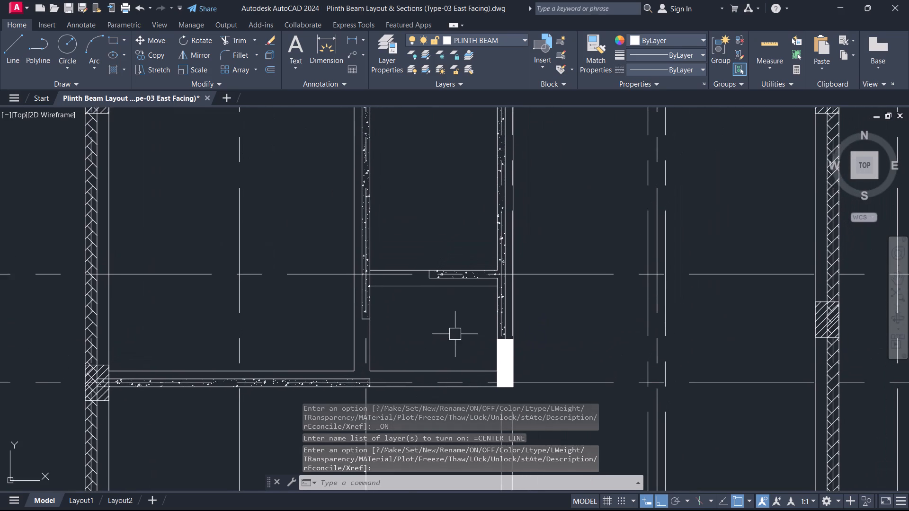
pyautogui.moveTo(455, 334); pyautogui.dragTo(383, 441, button='middle')
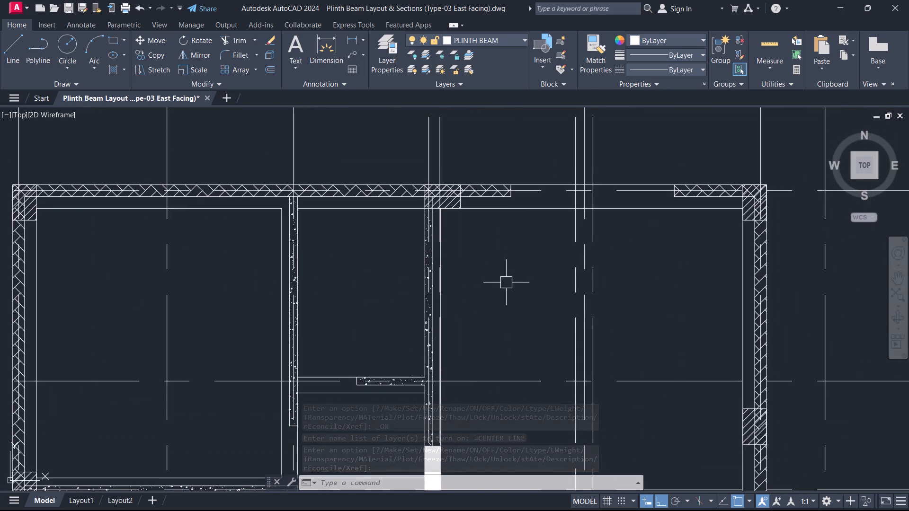
pyautogui.scroll(-1, 494, 293)
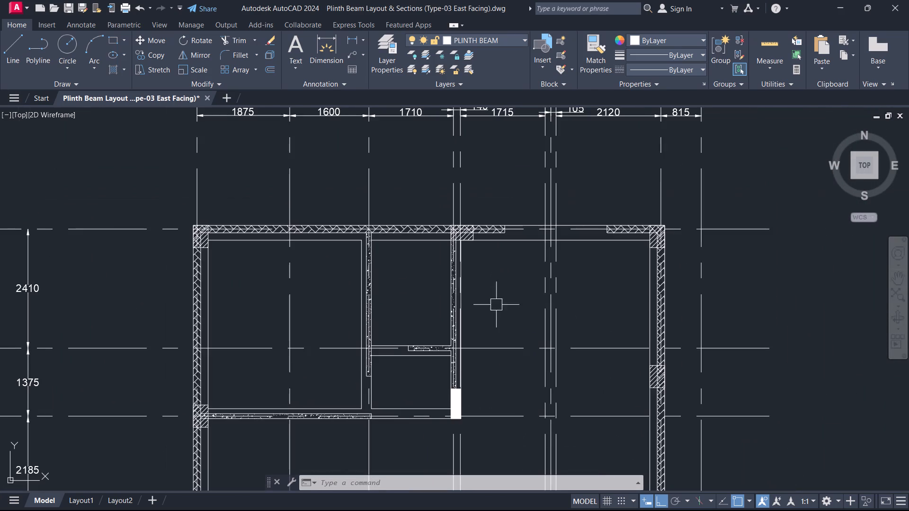
pyautogui.moveTo(512, 405); pyautogui.dragTo(485, 245, button='middle')
pyautogui.scroll(-2, 488, 261)
pyautogui.scroll(2, 511, 391)
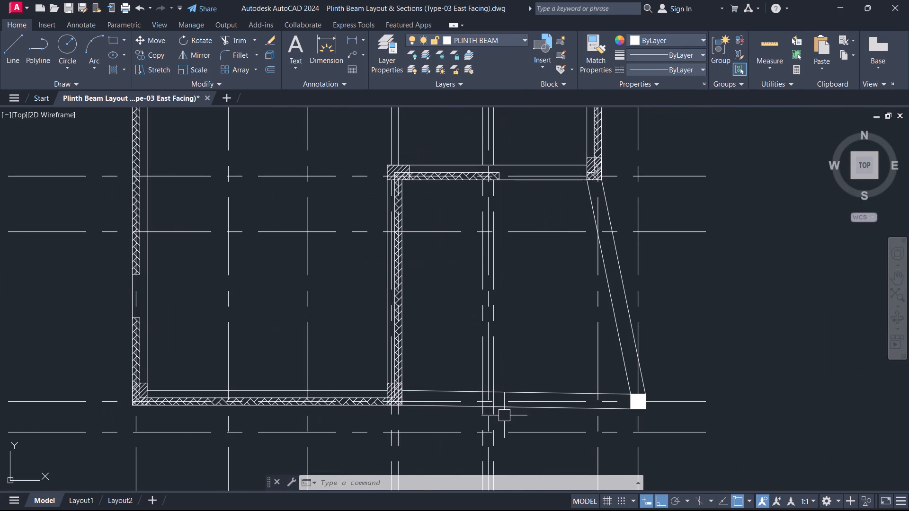
pyautogui.moveTo(502, 419); pyautogui.dragTo(458, 369, button='middle')
pyautogui.scroll(-1, 462, 376)
pyautogui.scroll(-5, 430, 415)
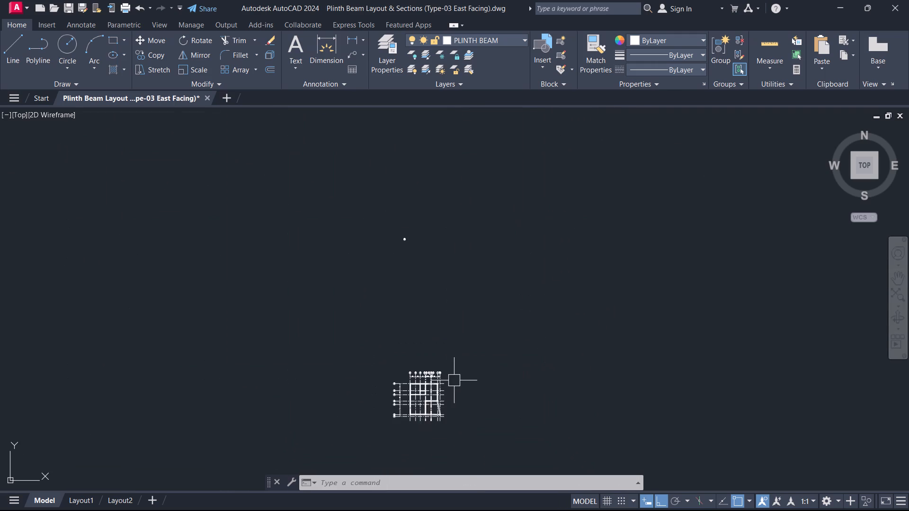
pyautogui.scroll(2, 458, 379)
pyautogui.scroll(1, 447, 449)
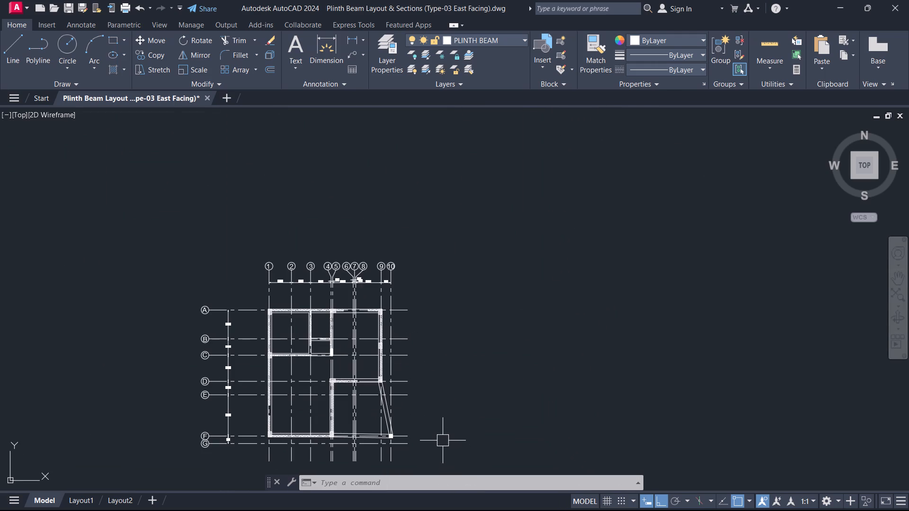
pyautogui.scroll(1, 443, 430)
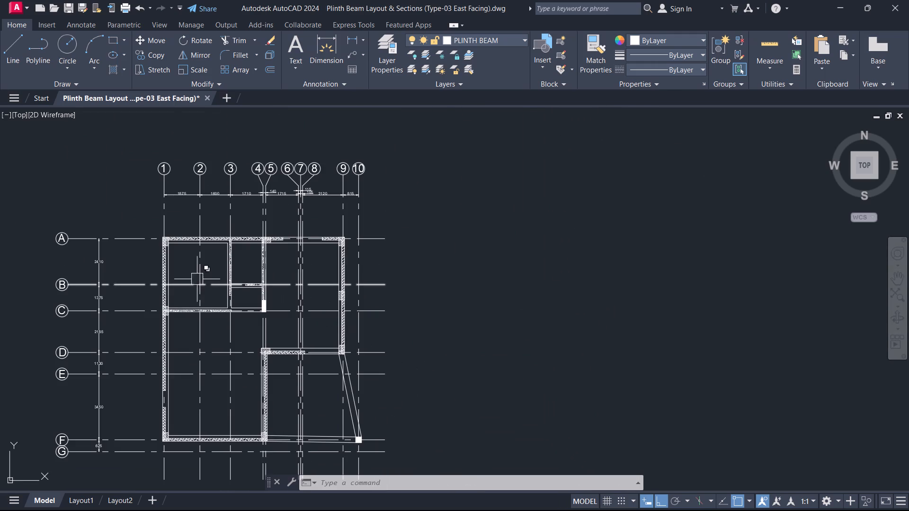
pyautogui.scroll(1, 189, 279)
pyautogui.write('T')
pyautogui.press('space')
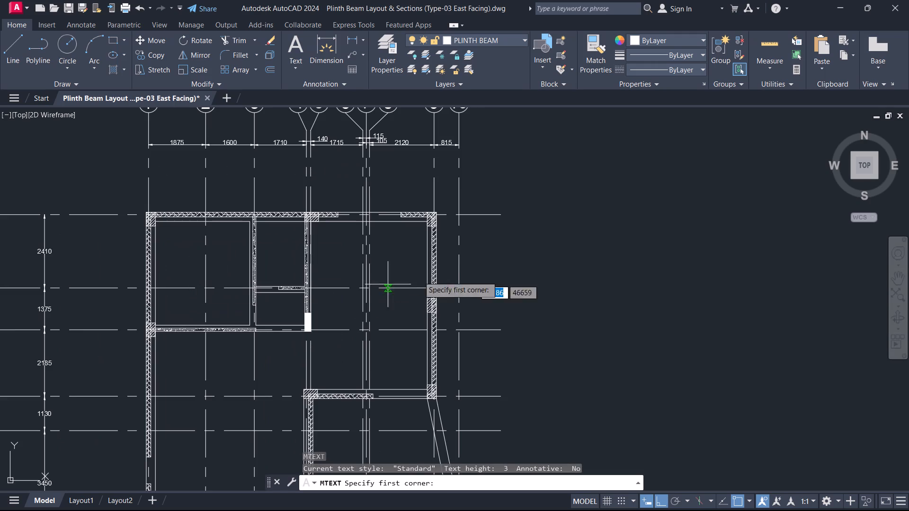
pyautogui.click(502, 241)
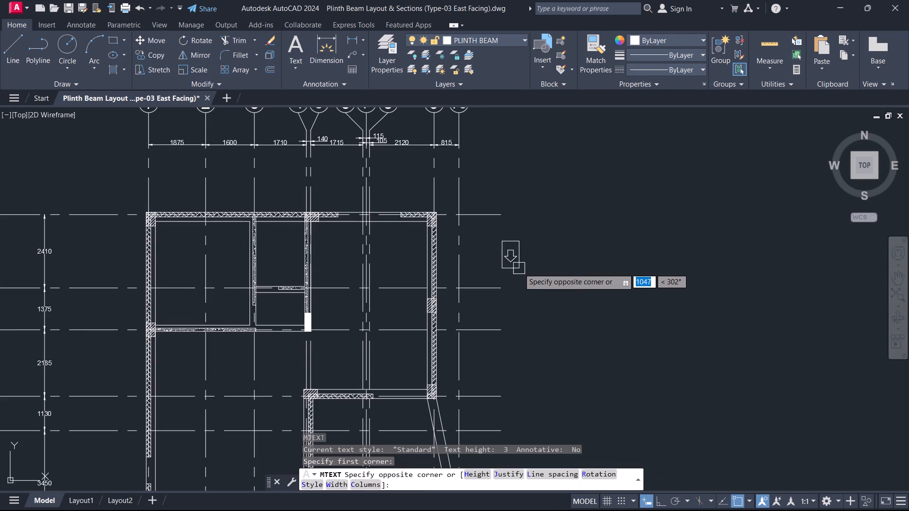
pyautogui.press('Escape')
# Add a multiline text label reading PB1(300X650/600) below the north beam in the northwest room.
pyautogui.press('t')
pyautogui.press('space')
pyautogui.scroll(3, 194, 263)
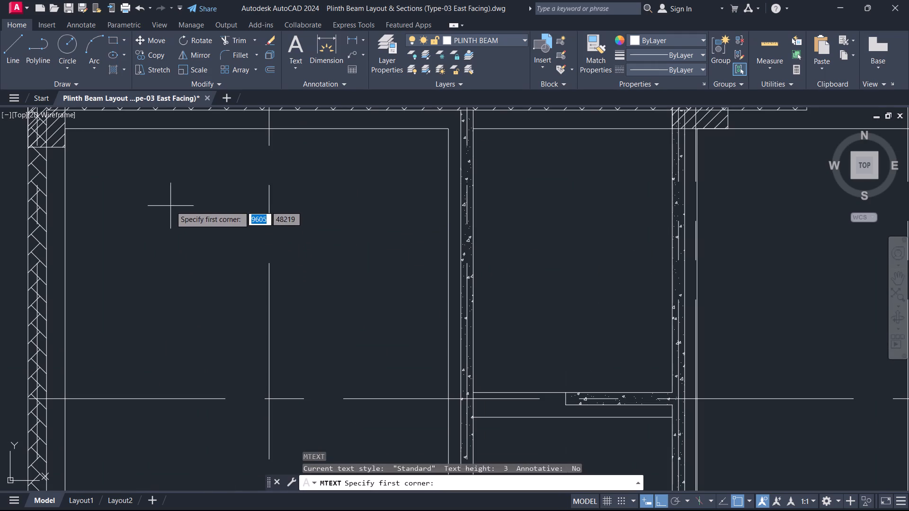
pyautogui.click(165, 161)
pyautogui.click(401, 215)
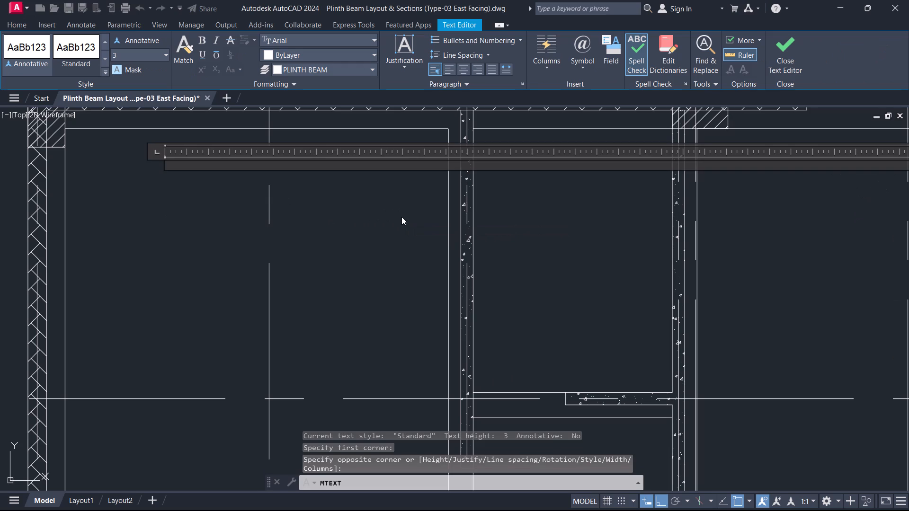
pyautogui.press('p')
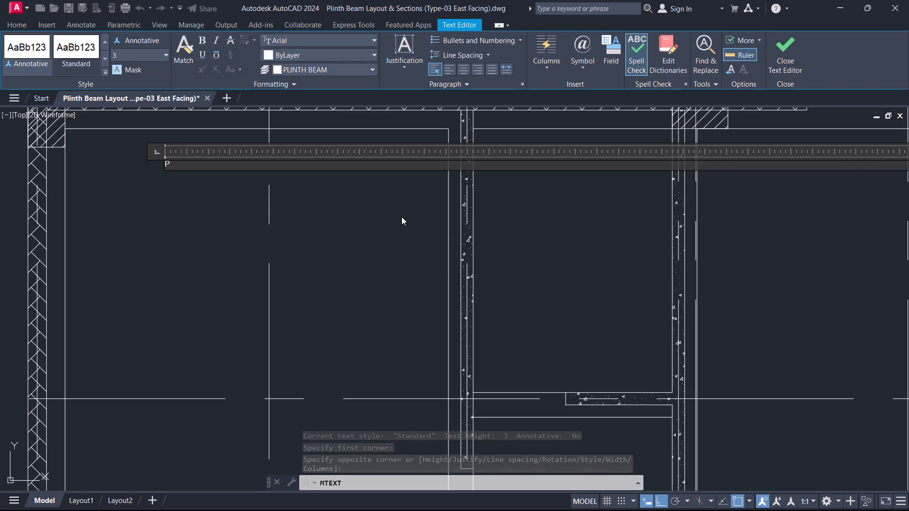
pyautogui.press('n')
pyautogui.press('BackSpace')
pyautogui.press('b')
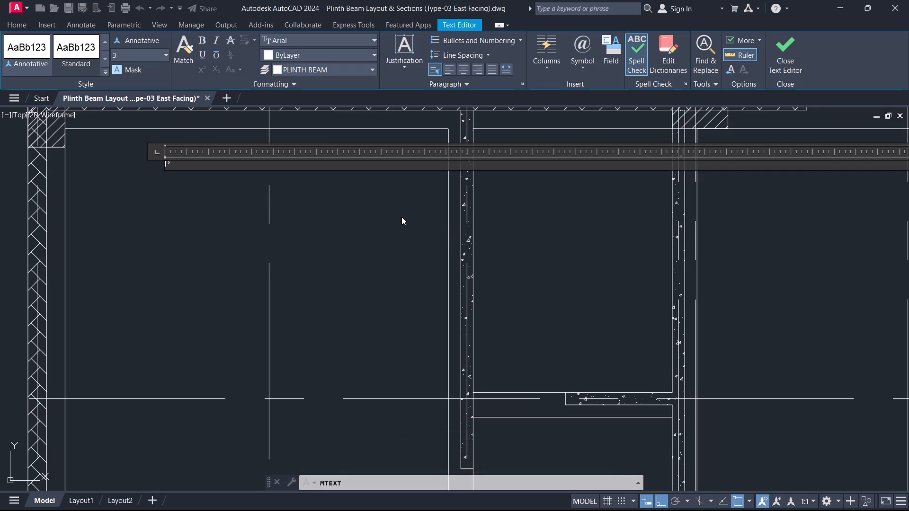
pyautogui.press('1')
pyautogui.write('()')
pyautogui.press('Left')
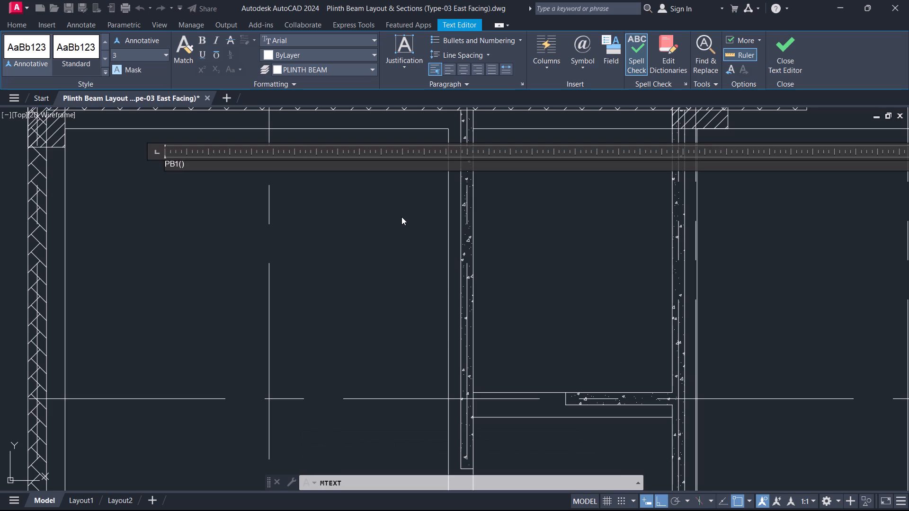
pyautogui.write('300X650')
pyautogui.press('/')
pyautogui.write('600')
pyautogui.press('Right')
# Set the text height of the whole PB1(300X650/600) label to 120 and finish the text.
pyautogui.hotkey('ctrl', 'a')
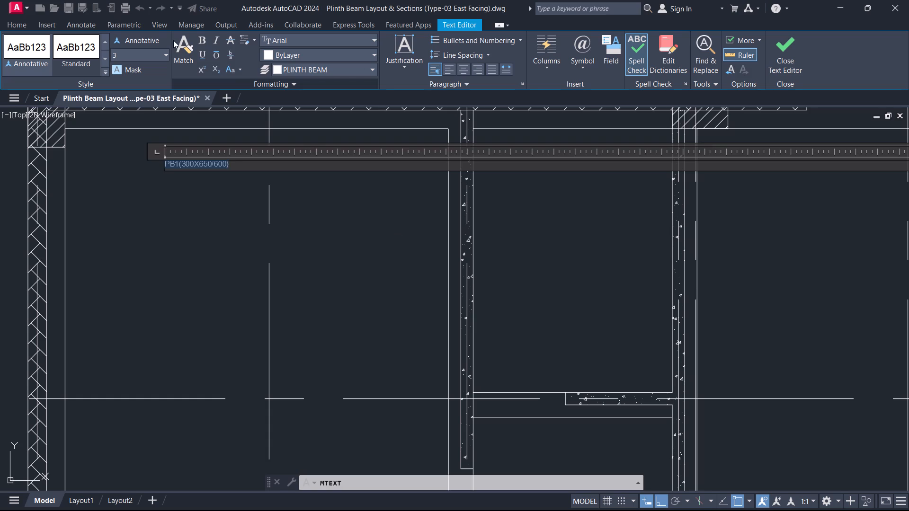
pyautogui.click(147, 48)
pyautogui.click(145, 47)
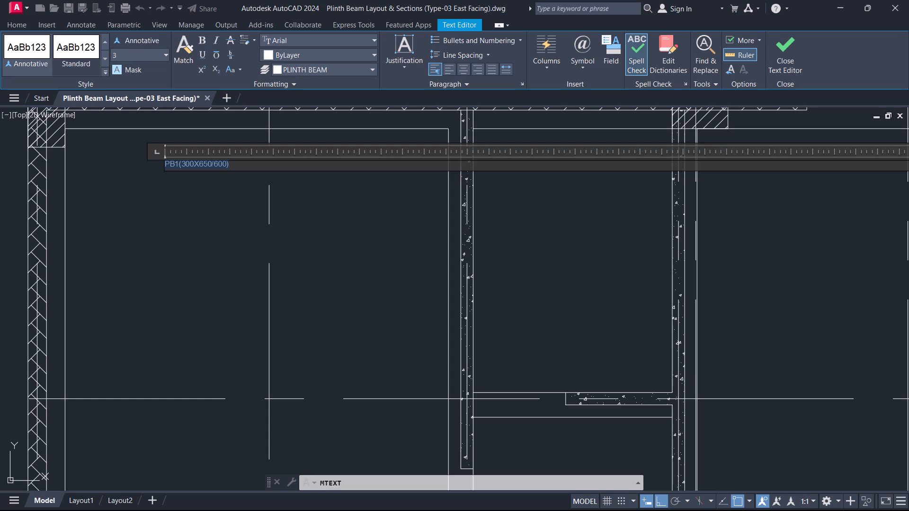
pyautogui.click(133, 64)
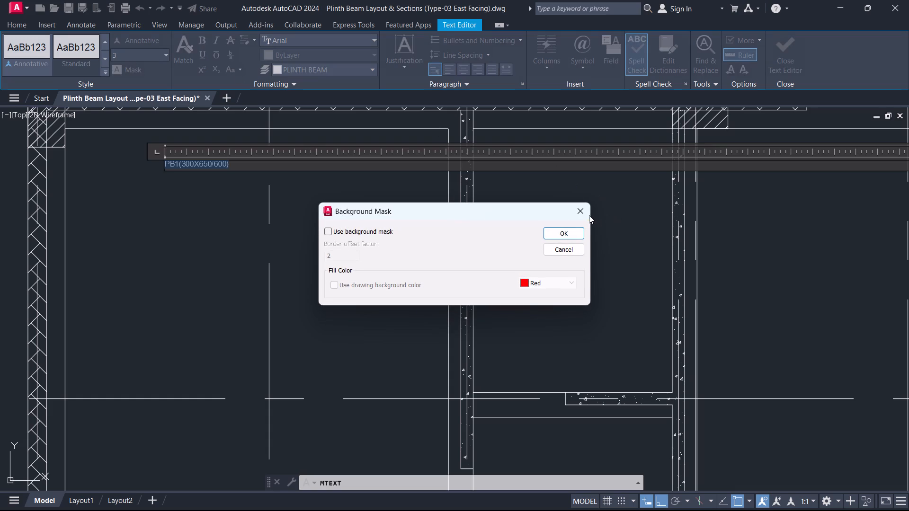
pyautogui.click(588, 211)
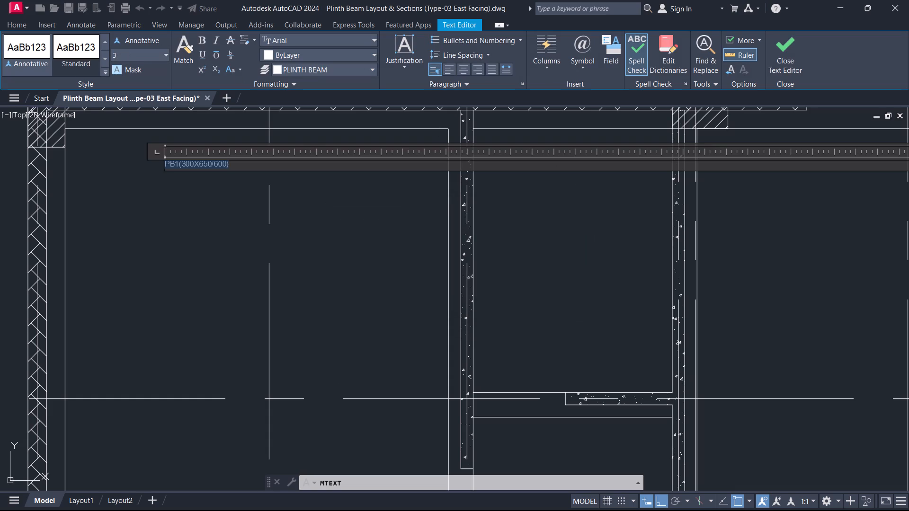
pyautogui.click(126, 53)
pyautogui.write('120')
pyautogui.press('Return')
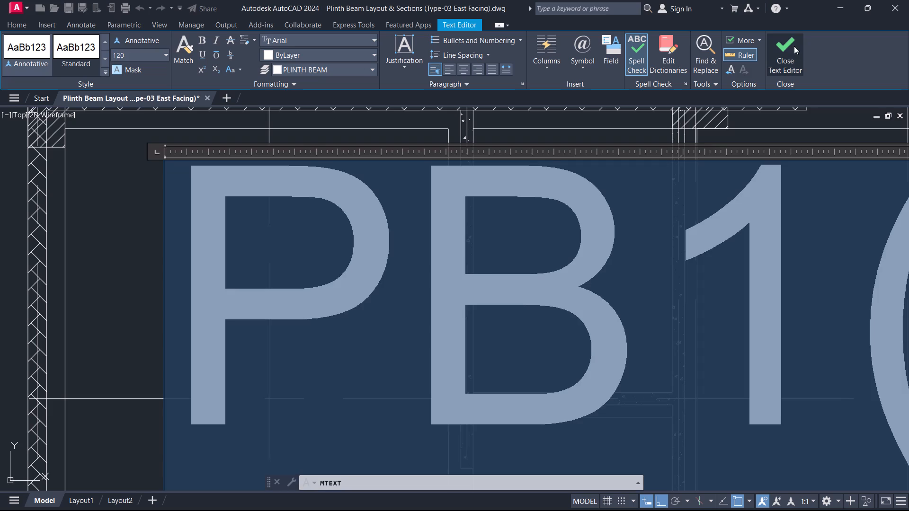
pyautogui.click(794, 46)
pyautogui.scroll(-6, 234, 201)
pyautogui.scroll(3, 234, 201)
pyautogui.scroll(-2, 234, 201)
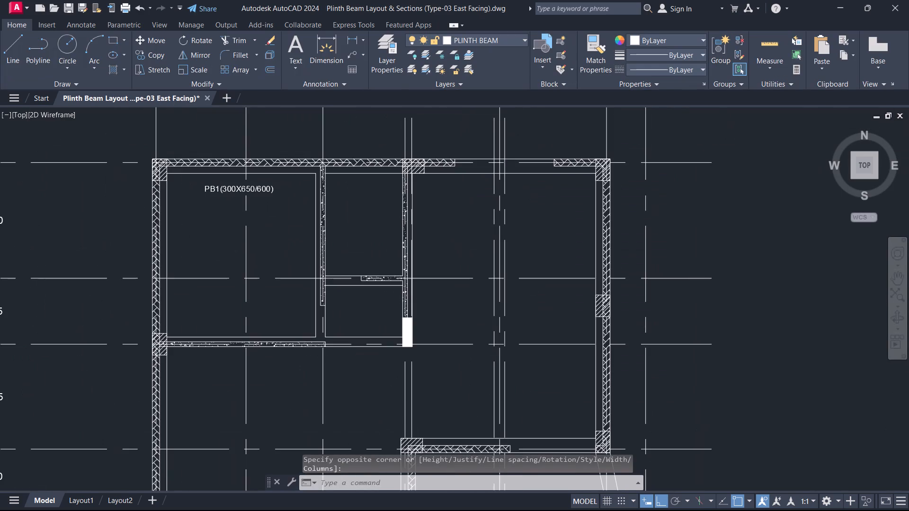
pyautogui.scroll(3, 234, 201)
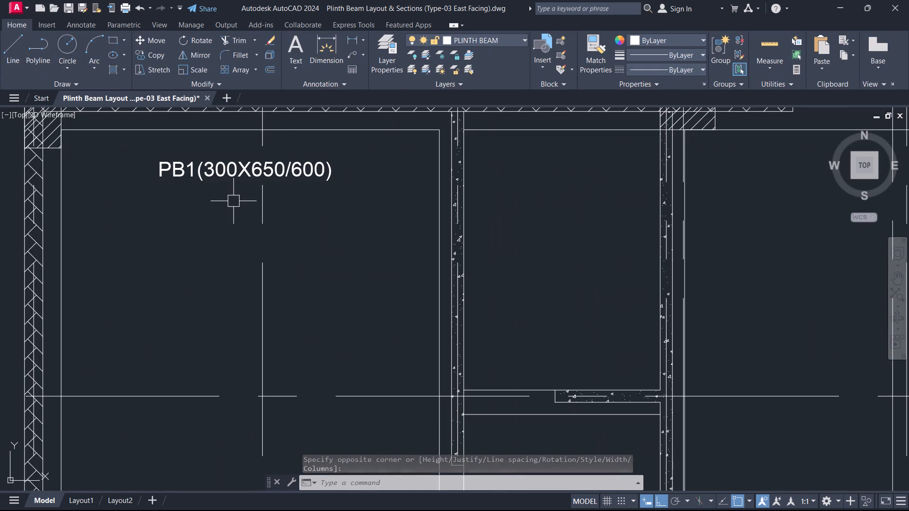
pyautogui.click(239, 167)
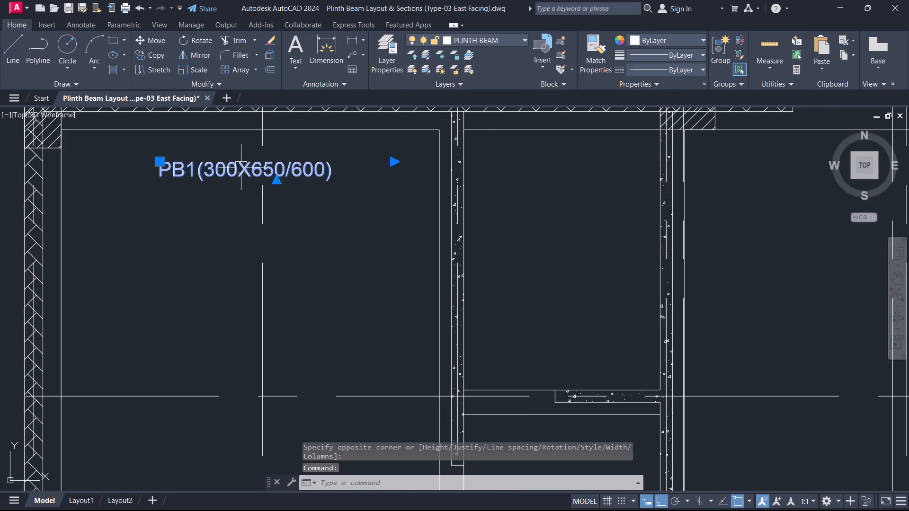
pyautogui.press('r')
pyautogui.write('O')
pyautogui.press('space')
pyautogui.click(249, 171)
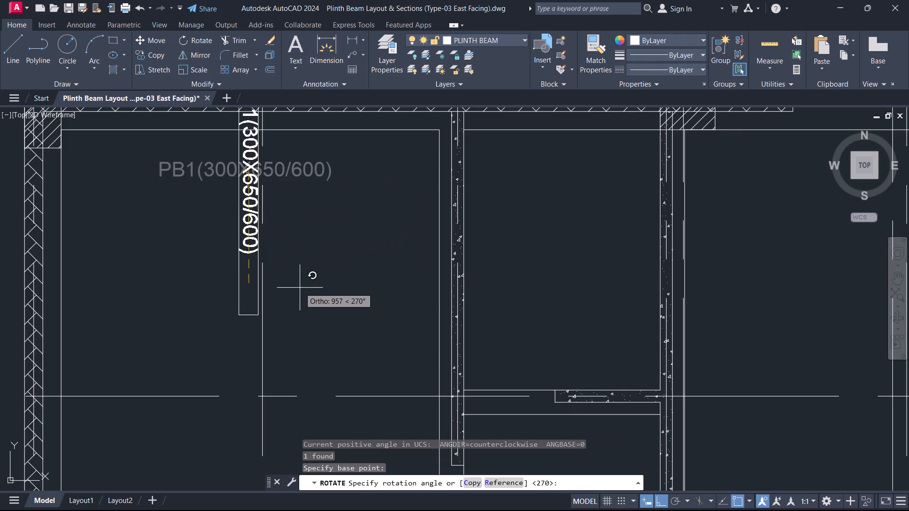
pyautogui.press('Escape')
# Copy the PB1(300X650/600) label about 785 straight down inside the northwest room.
pyautogui.click(249, 161)
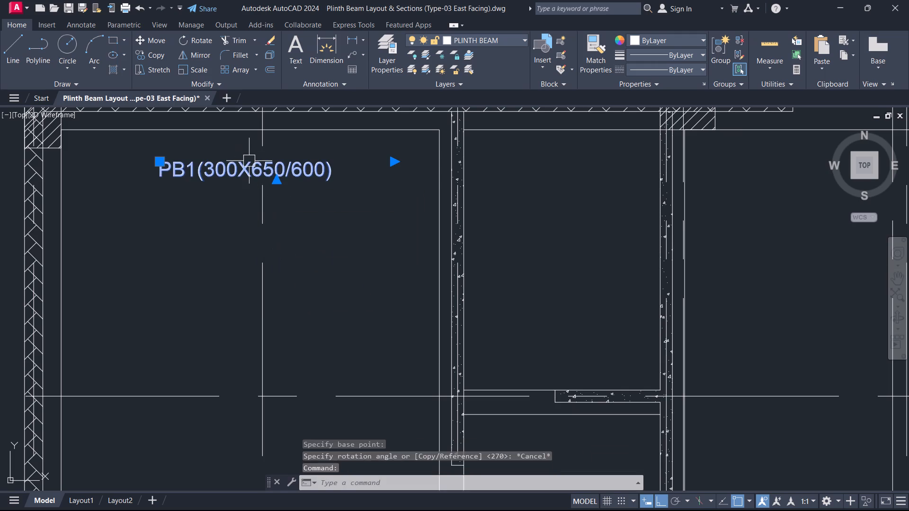
pyautogui.write('CO')
pyautogui.press('space')
pyautogui.click(249, 161)
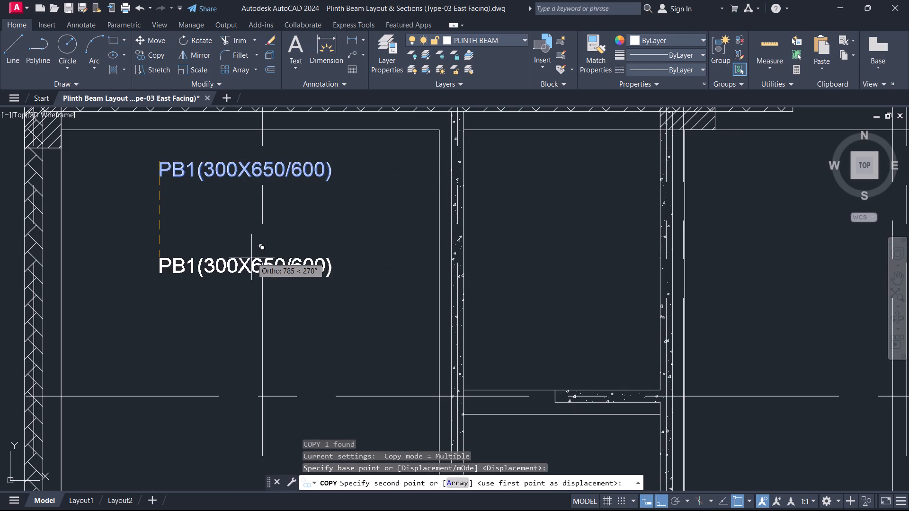
pyautogui.click(251, 257)
pyautogui.press('Escape')
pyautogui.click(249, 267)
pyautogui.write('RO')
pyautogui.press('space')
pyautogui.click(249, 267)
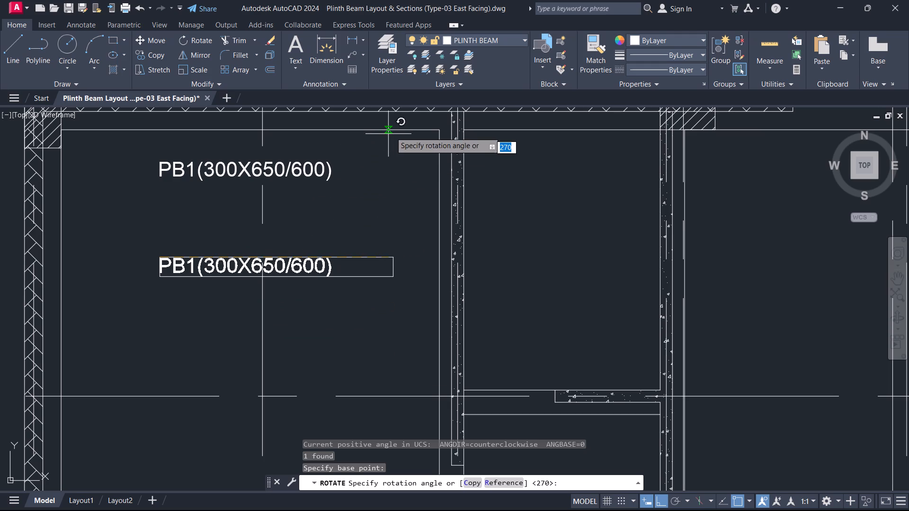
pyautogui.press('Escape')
# Rotate the lower copy of the PB1 label to vertical, reading upward, about a point near its middle.
pyautogui.click(222, 269)
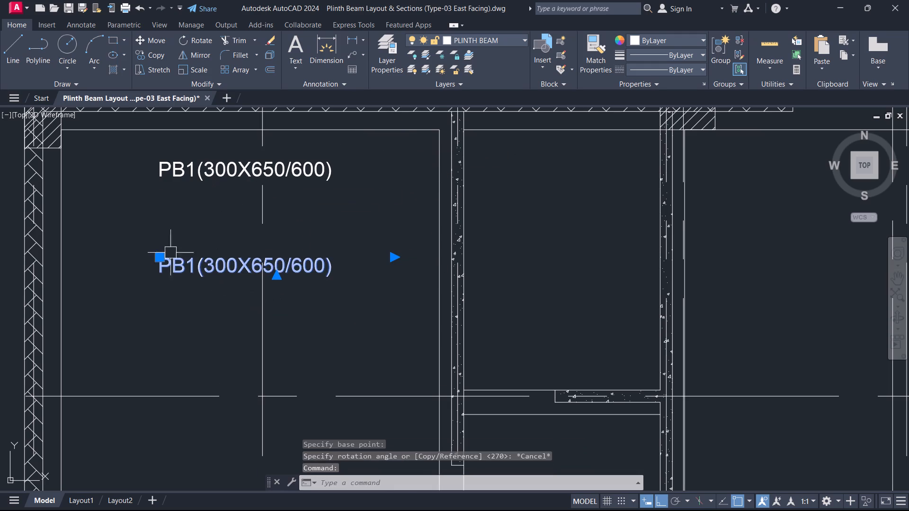
pyautogui.press('r')
pyautogui.press('o')
pyautogui.press('space')
pyautogui.click(233, 268)
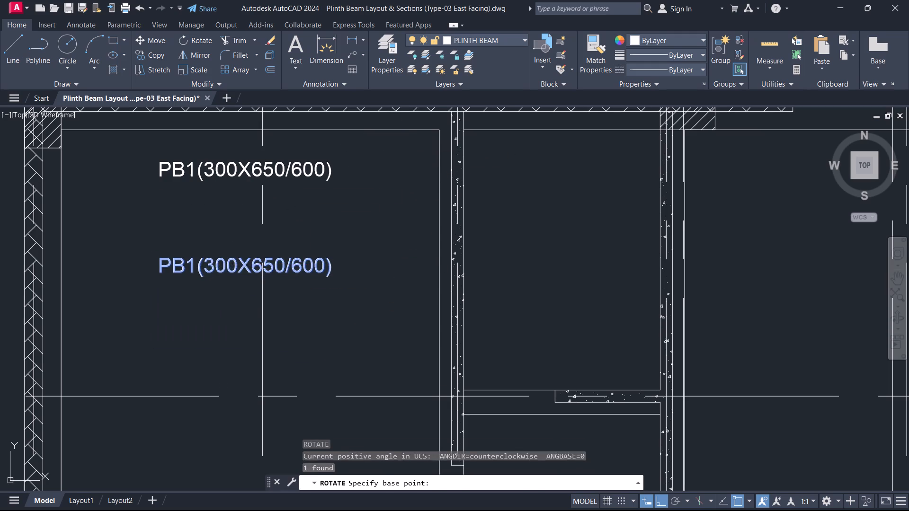
pyautogui.click(239, 148)
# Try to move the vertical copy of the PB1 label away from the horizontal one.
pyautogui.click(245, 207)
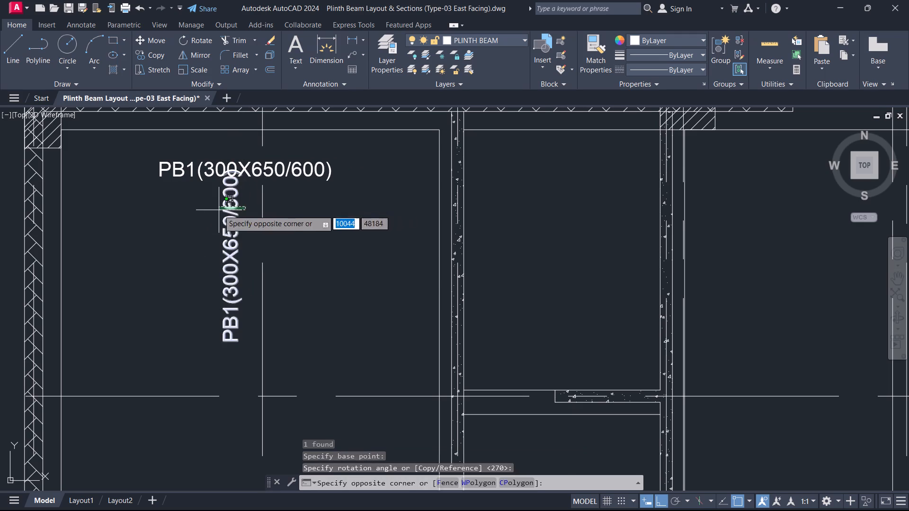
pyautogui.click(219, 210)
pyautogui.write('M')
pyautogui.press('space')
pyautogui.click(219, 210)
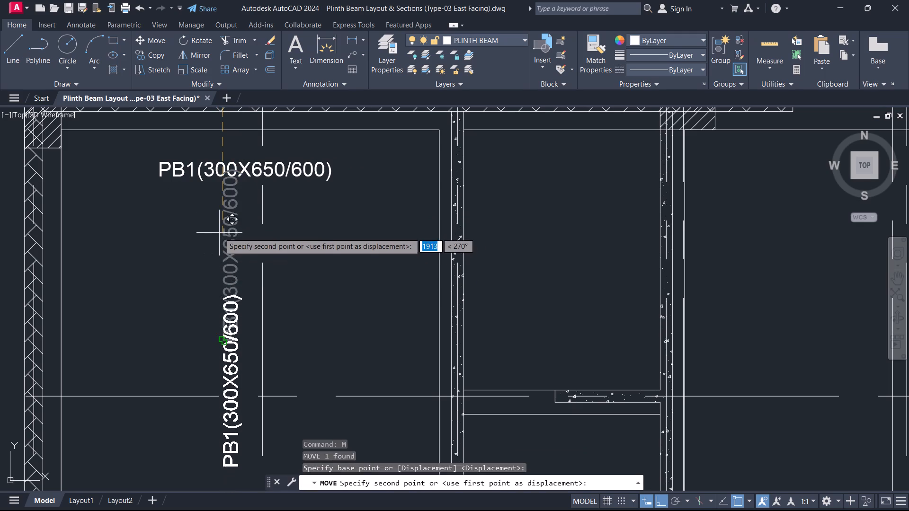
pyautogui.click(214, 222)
# Move the vertical label, with ortho off, to just inside the west outer beam of the northwest room.
pyautogui.click(226, 223)
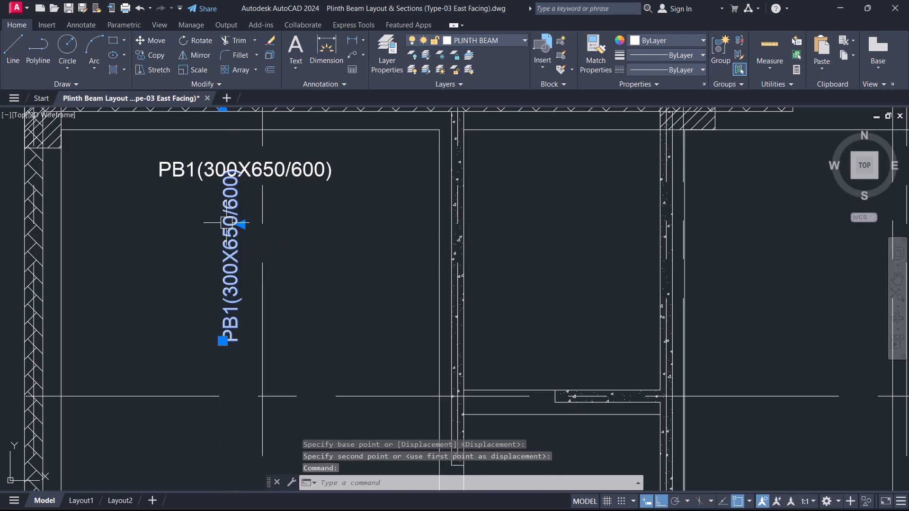
pyautogui.write('M')
pyautogui.press('space')
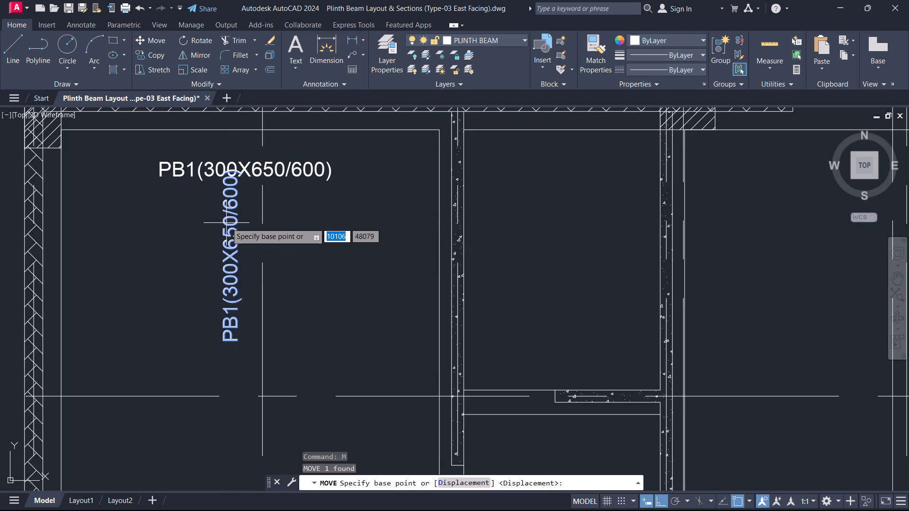
pyautogui.press('F8')
pyautogui.click(232, 235)
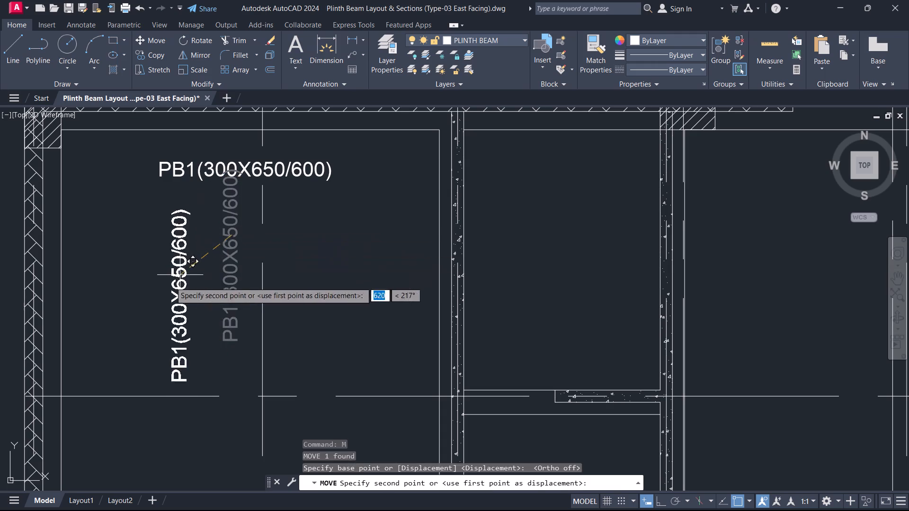
pyautogui.scroll(-1, 156, 363)
pyautogui.moveTo(156, 363); pyautogui.dragTo(257, 273, button='middle')
pyautogui.scroll(2, 237, 271)
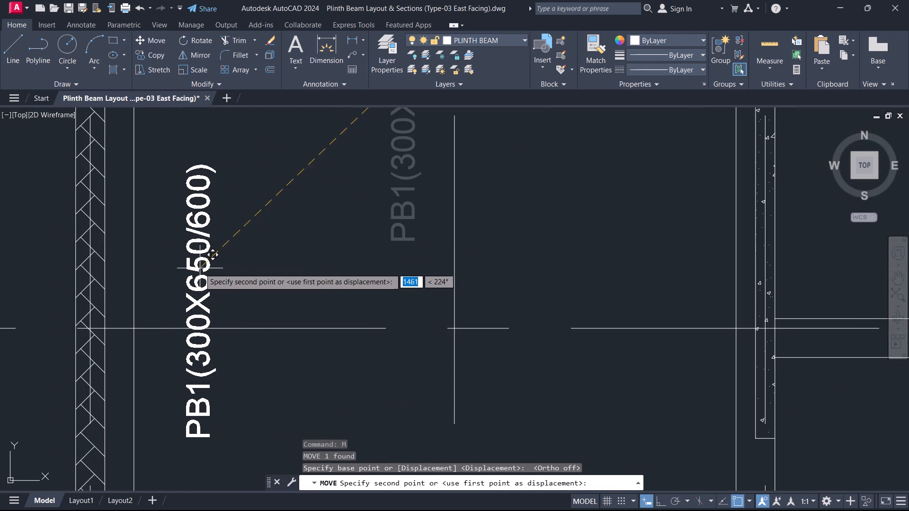
pyautogui.click(168, 261)
pyautogui.press('Escape')
# Change the text of the vertical label beside the northwest room's west beam to PB9(300X600).
pyautogui.doubleClick(166, 261)
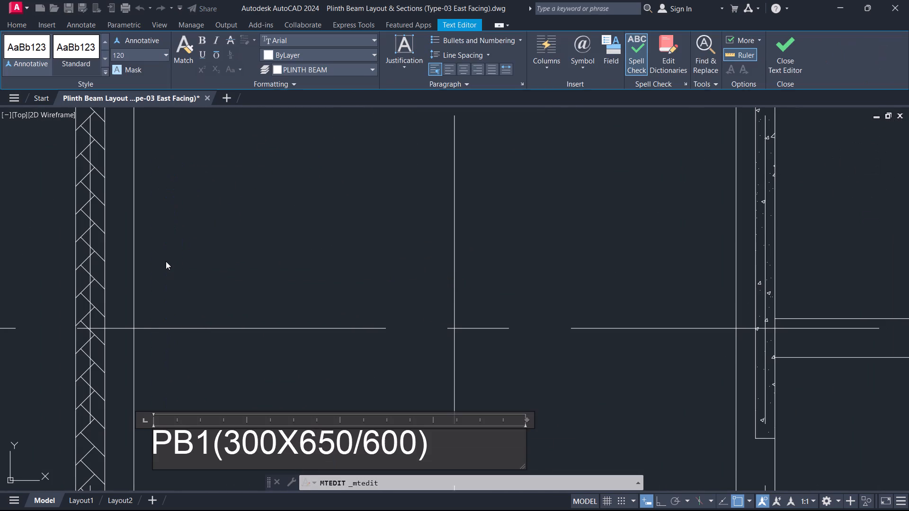
pyautogui.hotkey('ctrl', 'a')
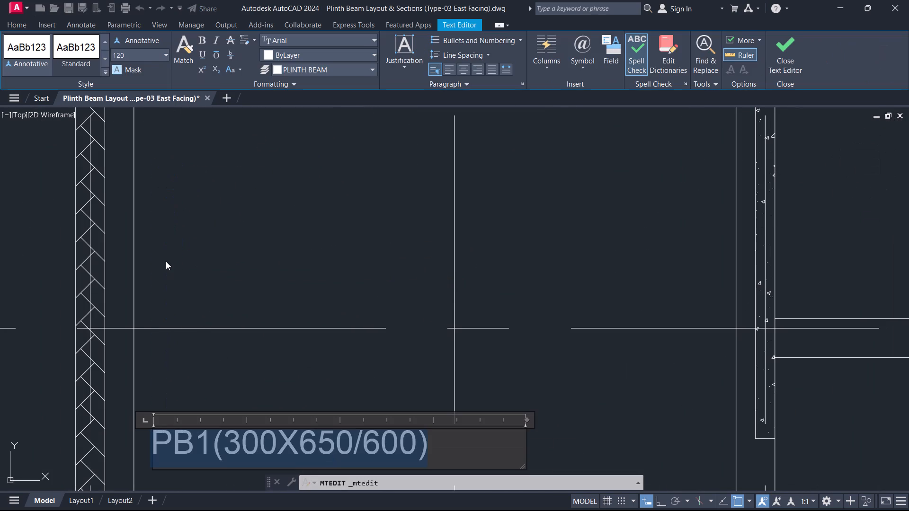
pyautogui.press('o')
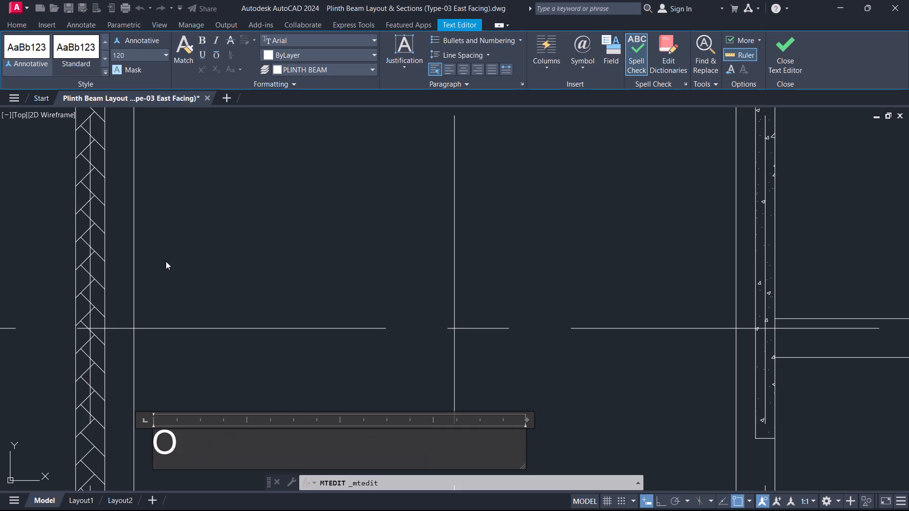
pyautogui.press('BackSpace')
pyautogui.write('PB')
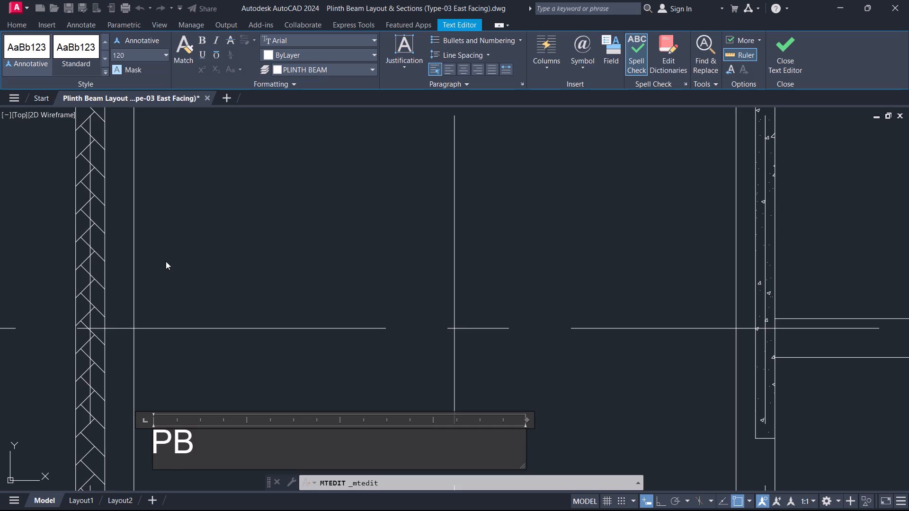
pyautogui.press('9')
pyautogui.hotkey('shift', '(')
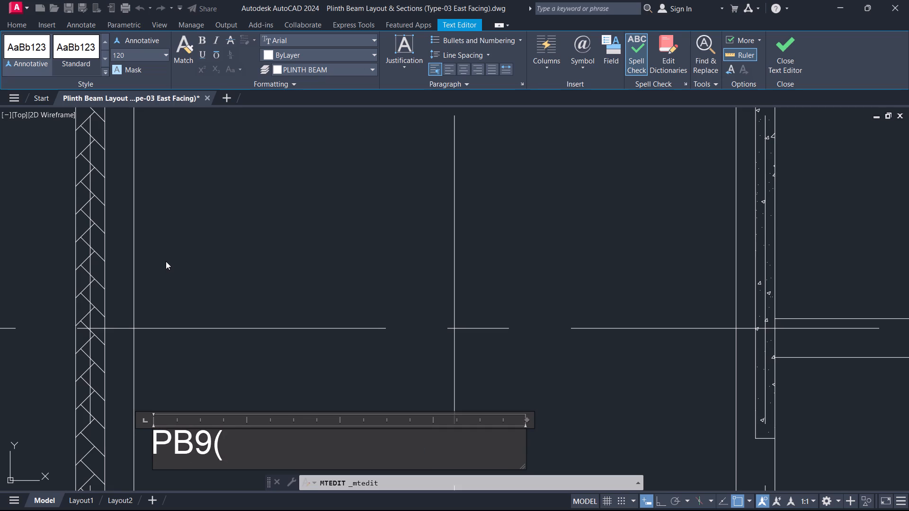
pyautogui.press('3')
pyautogui.write('00')
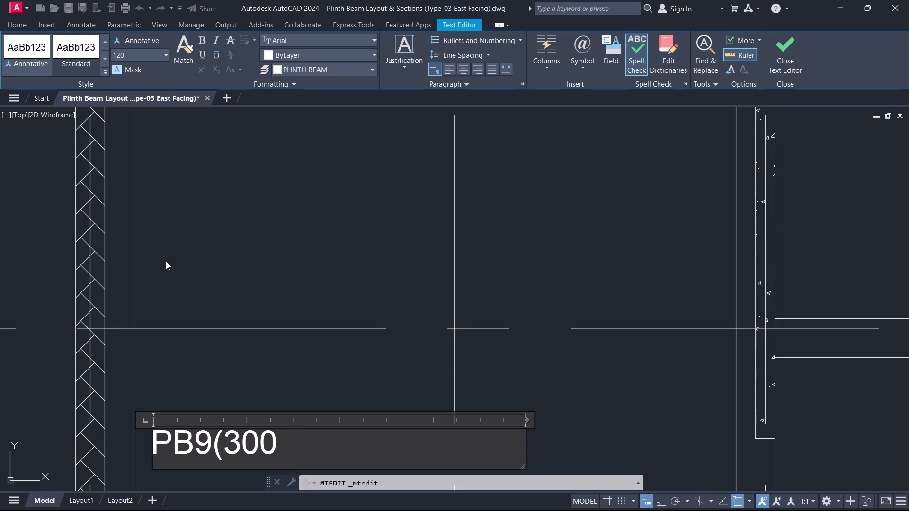
pyautogui.write('X600')
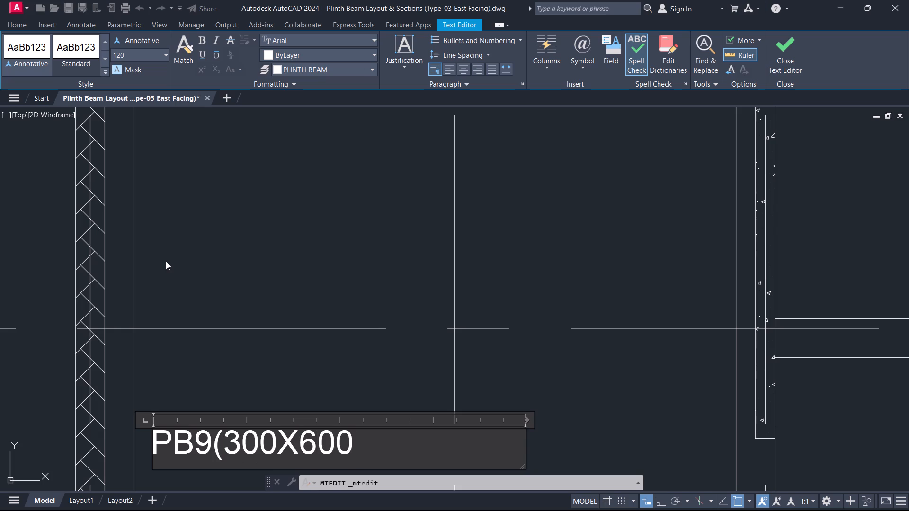
pyautogui.hotkey('shift', ')')
pyautogui.click(409, 191)
# Copy the vertical PB9(300X600) label to just inside the northwest room's east beam, on grid 3.
pyautogui.scroll(-3, 417, 265)
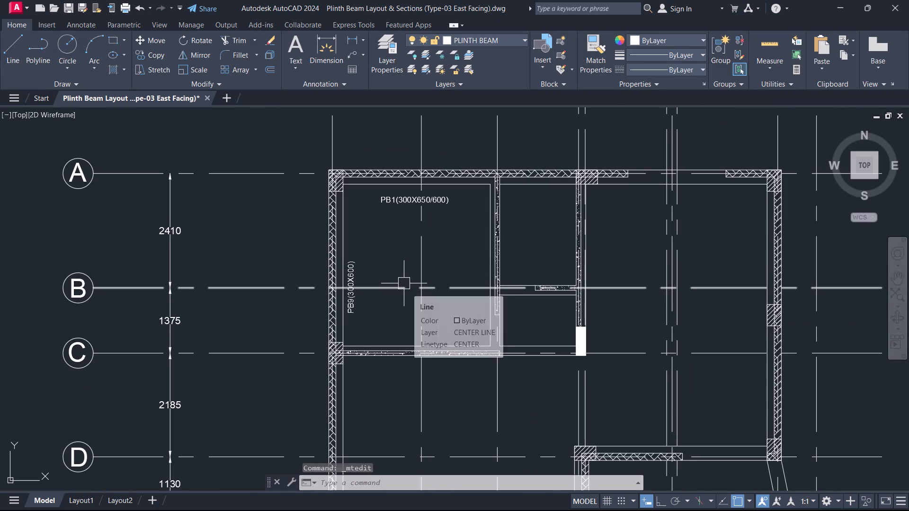
pyautogui.scroll(1, 303, 250)
pyautogui.scroll(1, 410, 322)
pyautogui.click(363, 261)
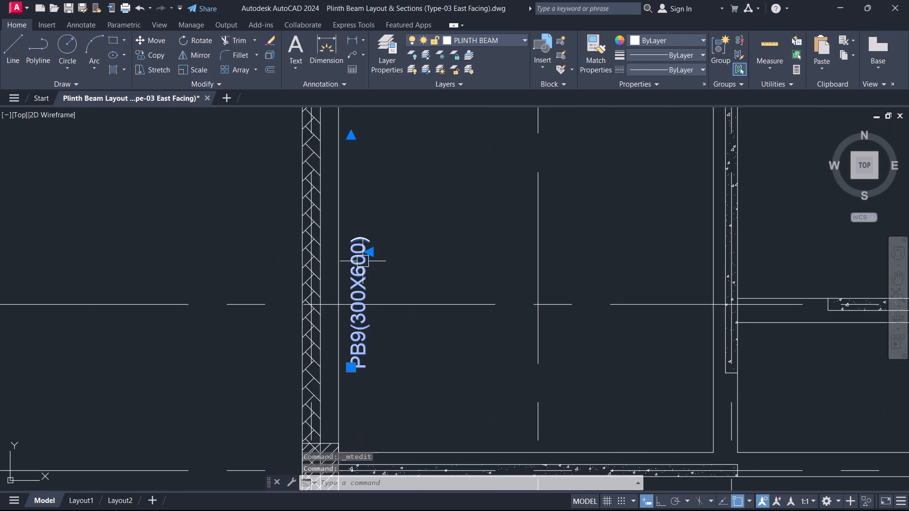
pyautogui.write('CO')
pyautogui.press('space')
pyautogui.click(363, 261)
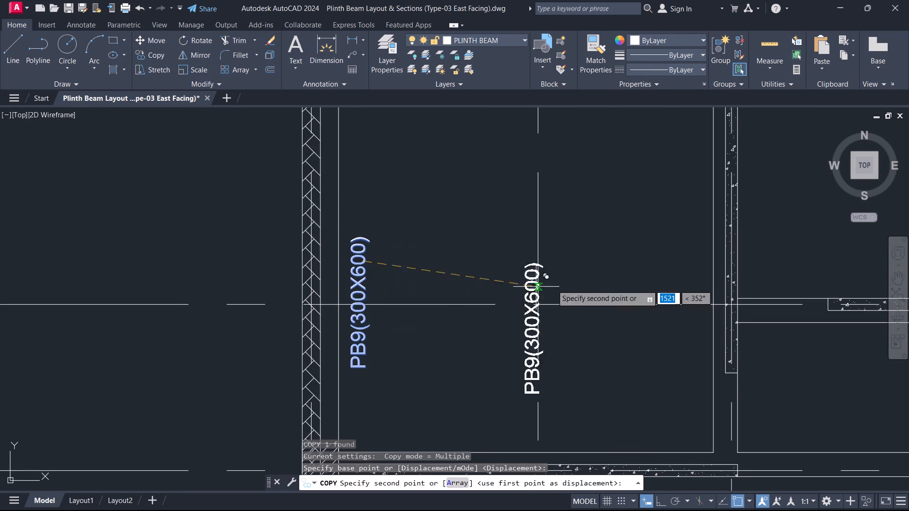
pyautogui.moveTo(606, 270); pyautogui.dragTo(123, 278, button='middle')
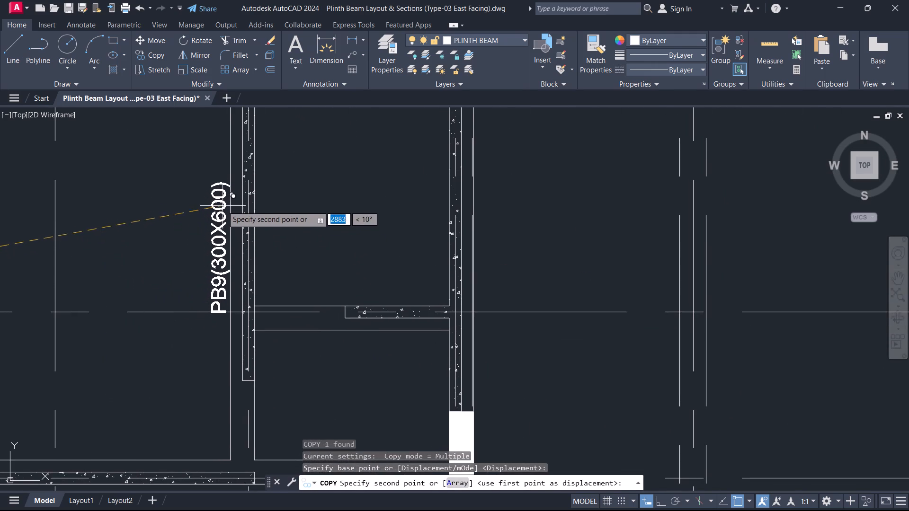
pyautogui.click(217, 199)
pyautogui.press('Escape')
# Change the copied vertical label beside the northwest room's east beam to read PB10(200X600).
pyautogui.doubleClick(212, 200)
pyautogui.hotkey('ctrl', 'a')
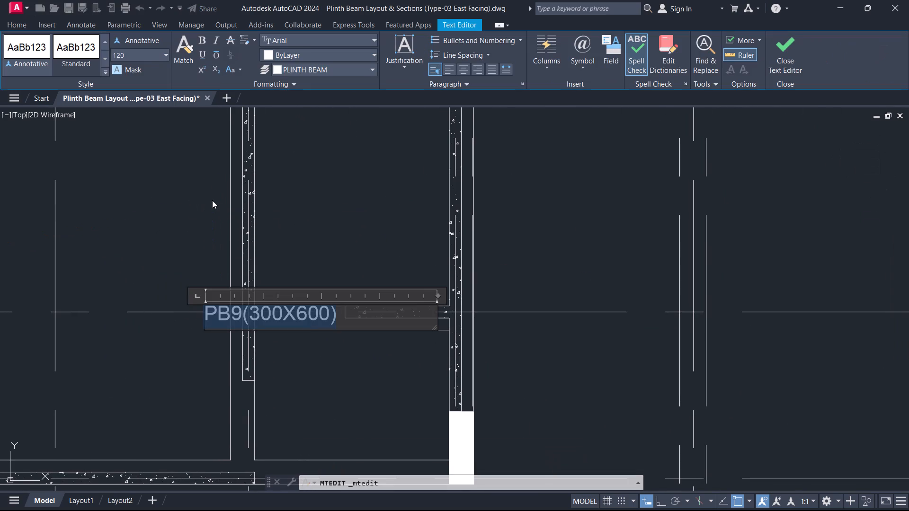
pyautogui.click(212, 200)
pyautogui.doubleClick(212, 200)
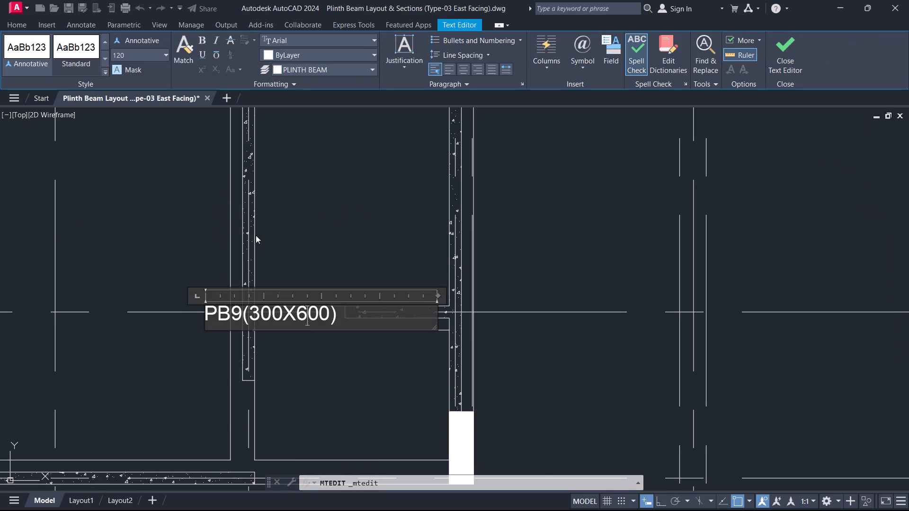
pyautogui.press('Left')
pyautogui.press('Left')
pyautogui.press('Left')
pyautogui.press('Left')
pyautogui.press('BackSpace')
pyautogui.press('2')
pyautogui.press('Left')
pyautogui.press('Left')
pyautogui.press('BackSpace')
pyautogui.write('00')
pyautogui.press('BackSpace')
pyautogui.press('BackSpace')
pyautogui.write('10')
pyautogui.click(408, 398)
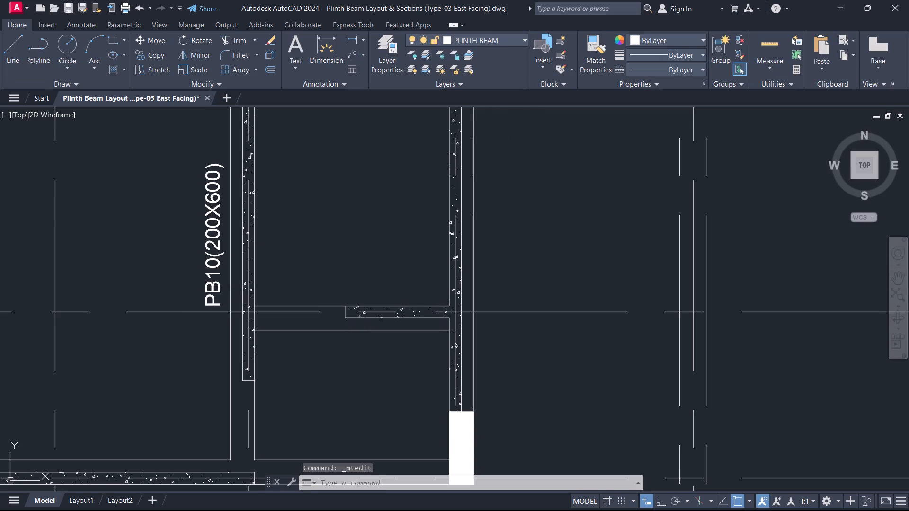
# Copy the horizontal PB1(300X650/600) label about 2929 down to just above the northwest room's south beam.
pyautogui.scroll(-2, 335, 211)
pyautogui.scroll(1, 207, 159)
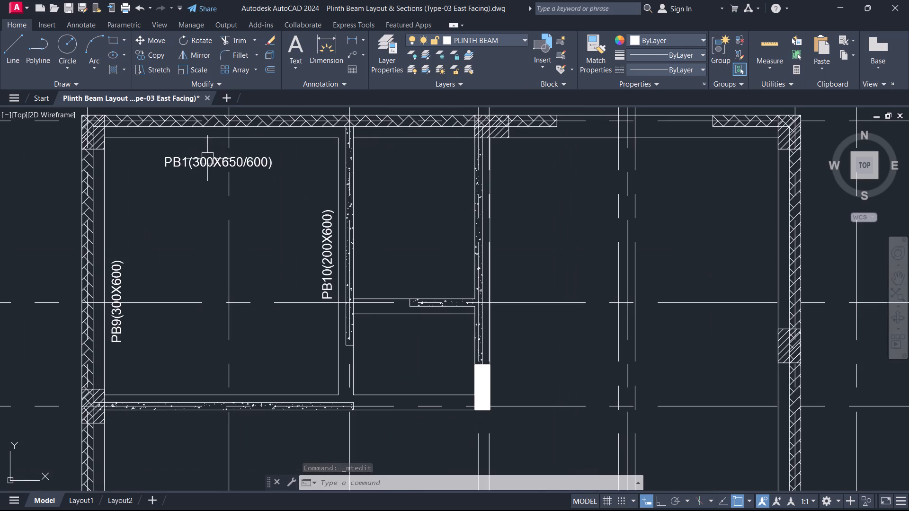
pyautogui.click(195, 151)
pyautogui.click(178, 170)
pyautogui.press('c')
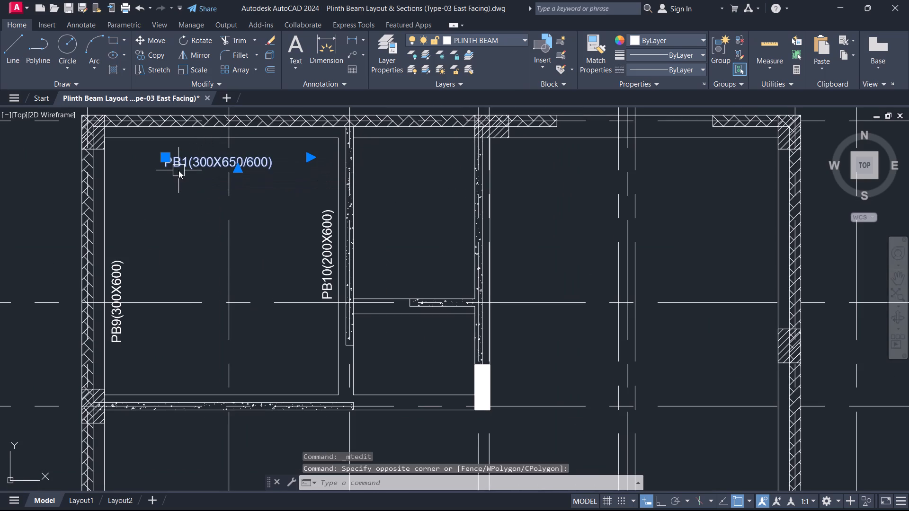
pyautogui.write('O')
pyautogui.press('space')
pyautogui.click(178, 171)
pyautogui.scroll(1, 170, 385)
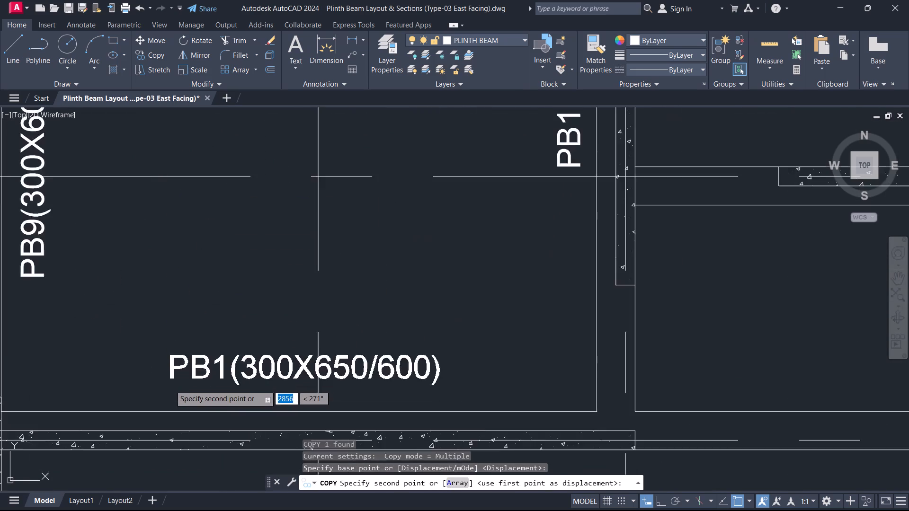
pyautogui.scroll(2, 170, 385)
pyautogui.moveTo(171, 387); pyautogui.dragTo(169, 348, button='middle')
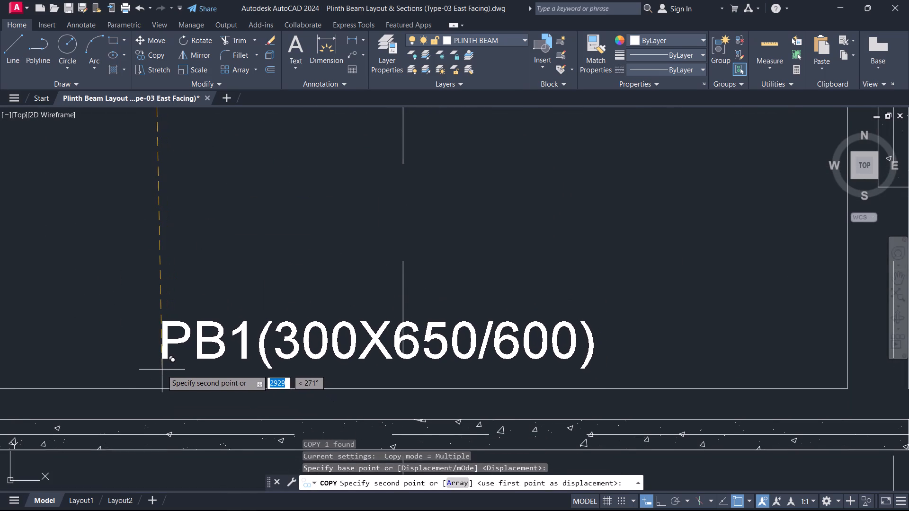
pyautogui.click(162, 370)
pyautogui.press('Escape')
# Change the copied label above the northwest room's south beam to read PB4(200X600).
pyautogui.doubleClick(182, 354)
pyautogui.doubleClick(165, 331)
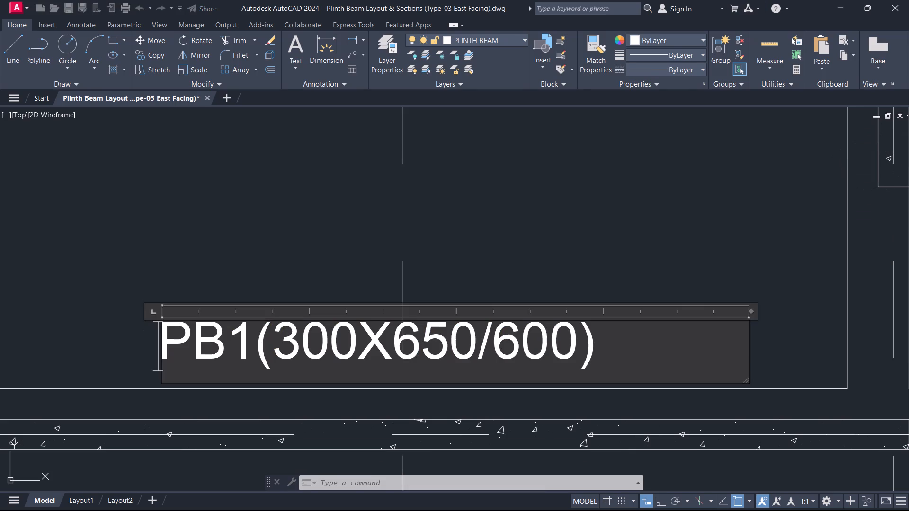
pyautogui.click(241, 329)
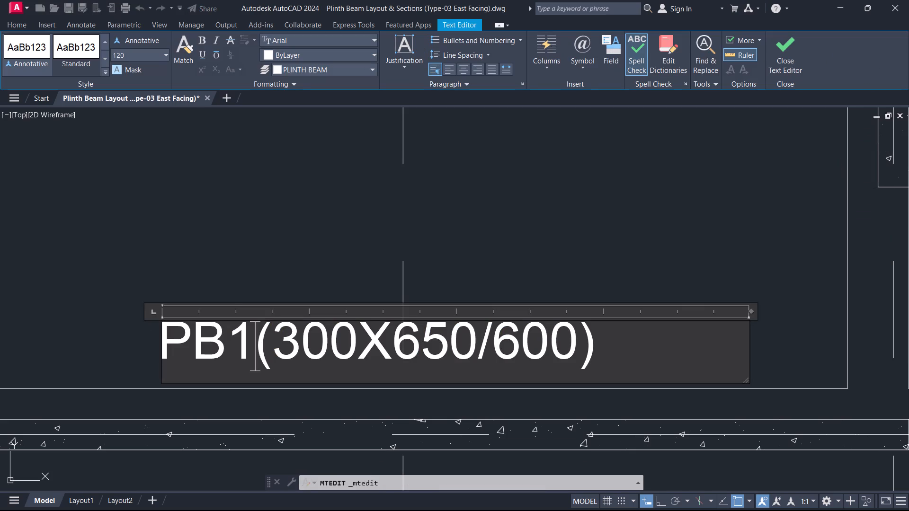
pyautogui.press('BackSpace')
pyautogui.press('4')
pyautogui.press('Right')
pyautogui.press('Right')
pyautogui.press('Right')
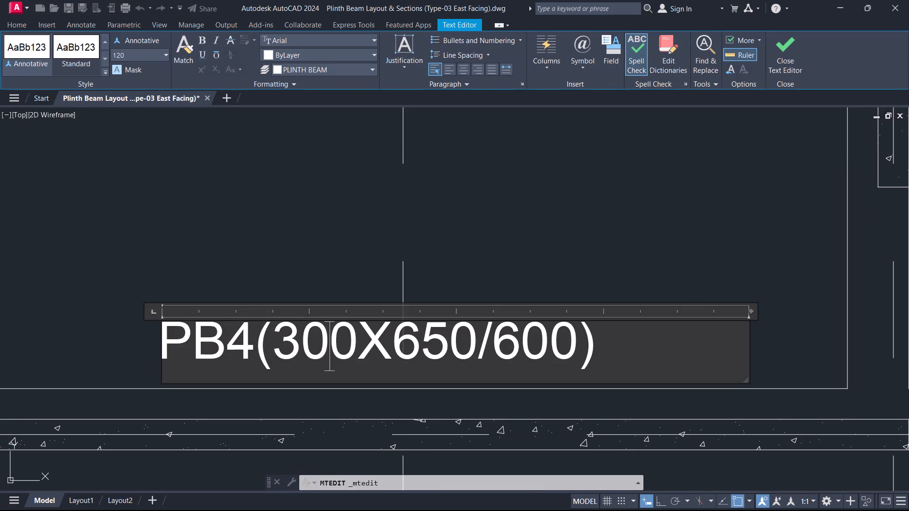
pyautogui.press('Left')
pyautogui.press('BackSpace')
pyautogui.press('2')
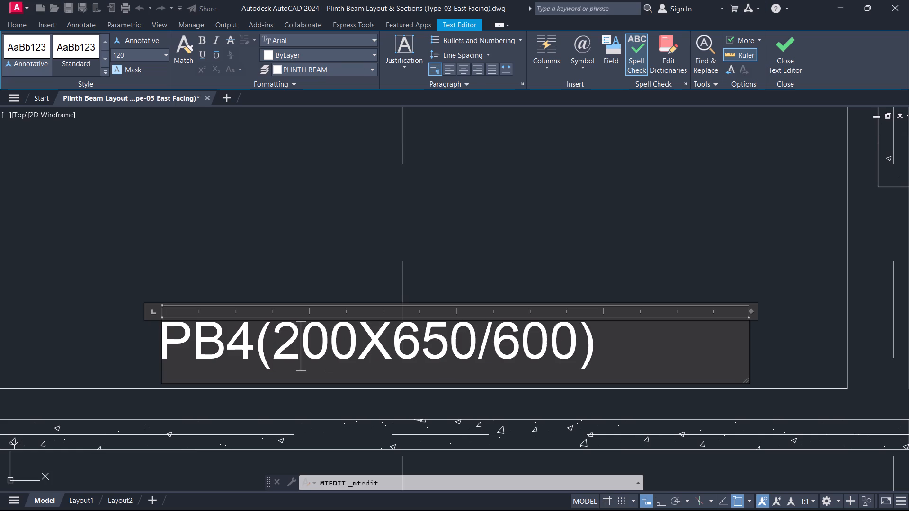
pyautogui.press('Right')
pyautogui.press('Right')
pyautogui.press('Right')
pyautogui.press('Right')
pyautogui.press('Right')
pyautogui.press('Right')
pyautogui.press('Right')
pyautogui.press('BackSpace')
pyautogui.press('BackSpace')
pyautogui.press('BackSpace')
pyautogui.press('BackSpace')
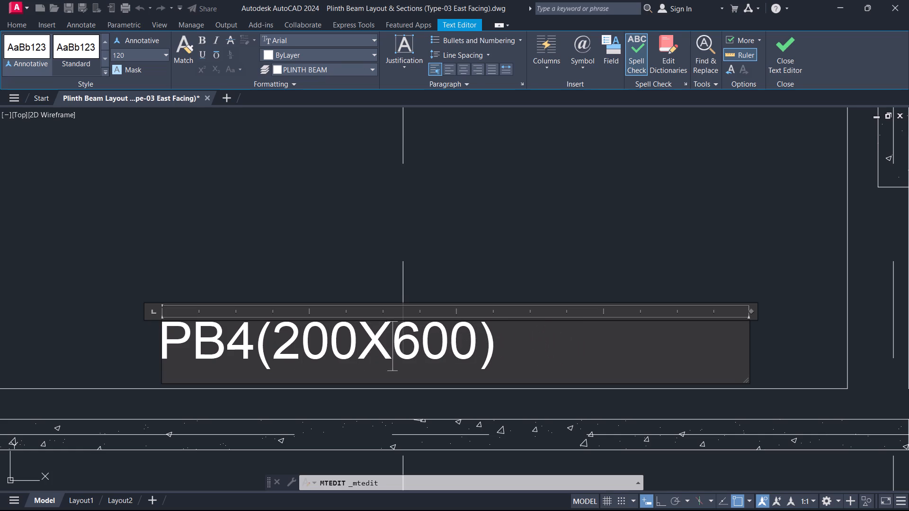
pyautogui.click(774, 38)
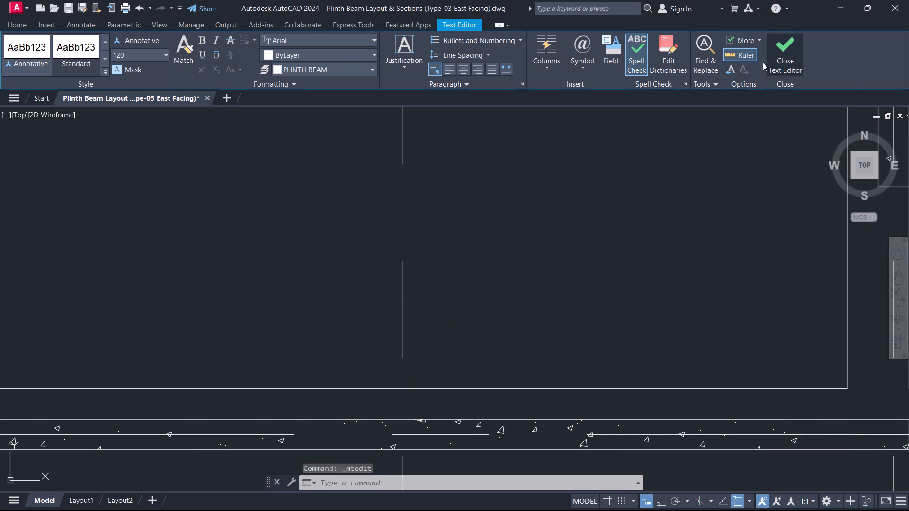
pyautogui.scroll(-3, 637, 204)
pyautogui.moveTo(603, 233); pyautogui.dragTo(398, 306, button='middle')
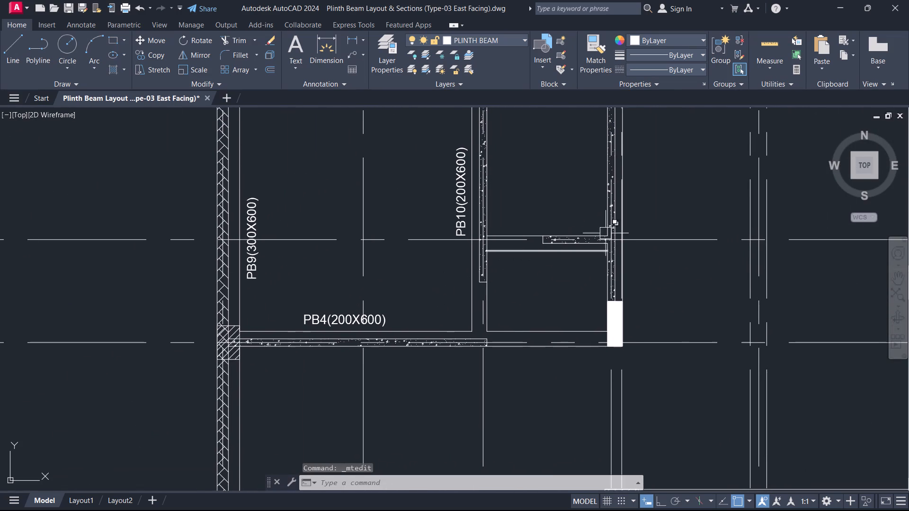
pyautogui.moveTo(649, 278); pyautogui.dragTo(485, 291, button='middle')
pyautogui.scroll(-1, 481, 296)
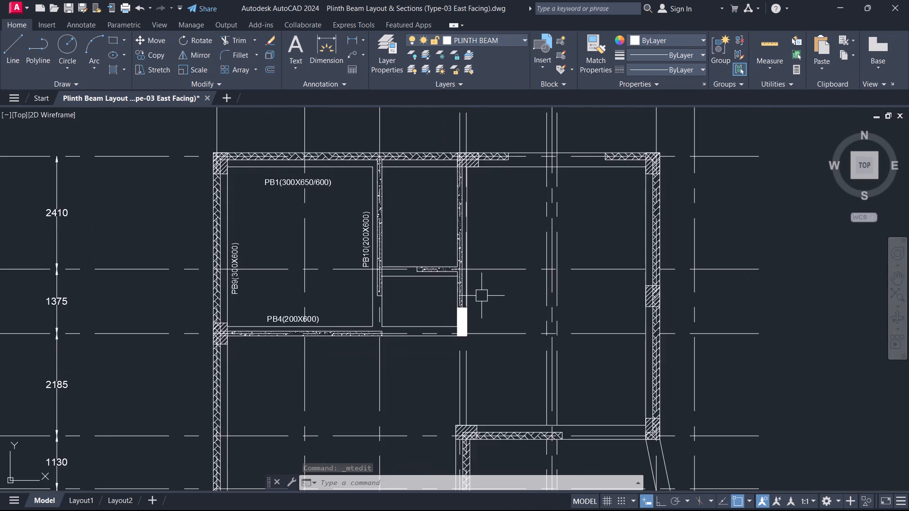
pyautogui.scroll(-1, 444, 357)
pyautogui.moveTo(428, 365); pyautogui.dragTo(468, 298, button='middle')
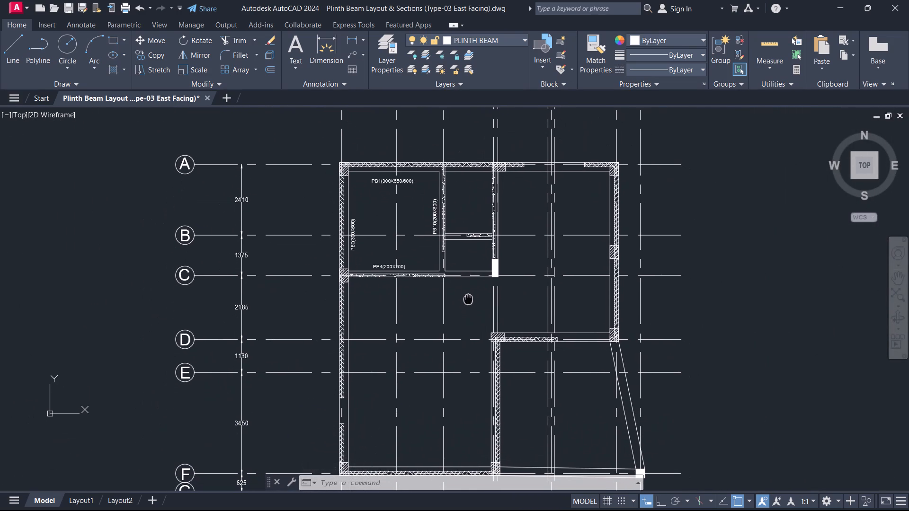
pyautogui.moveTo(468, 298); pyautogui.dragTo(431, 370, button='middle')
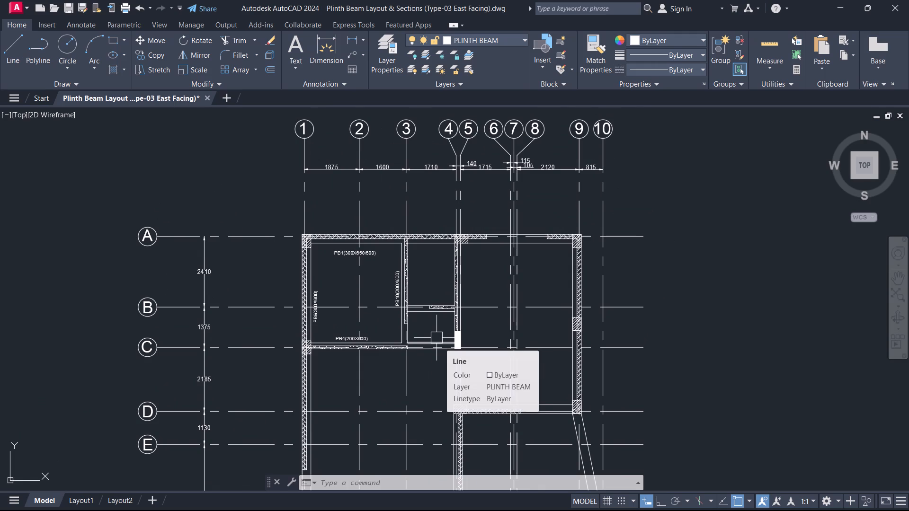
# Copy the horizontal PB4(200X600) label to just above the short hatched beam on grid B, between grids 3 and 4.
pyautogui.scroll(4, 318, 385)
pyautogui.moveTo(410, 247); pyautogui.dragTo(393, 272, button='middle')
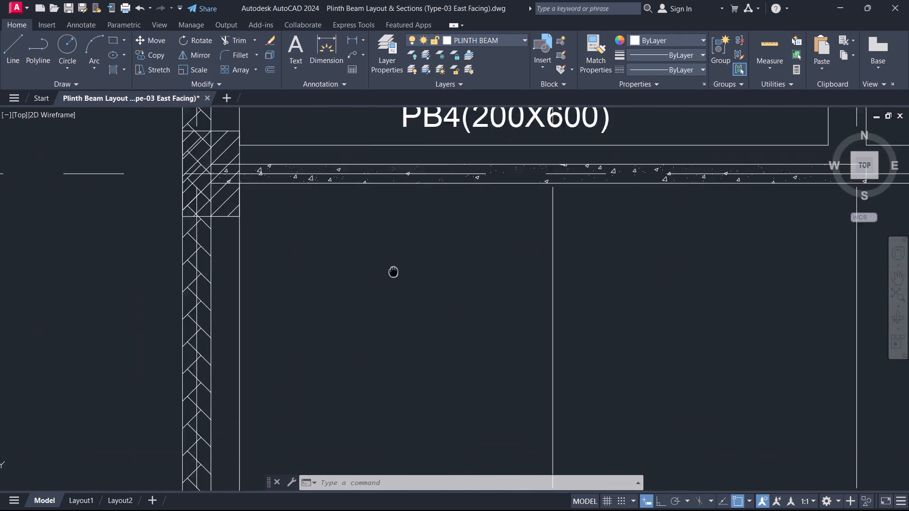
pyautogui.moveTo(393, 272); pyautogui.dragTo(305, 427, button='middle')
pyautogui.click(366, 283)
pyautogui.write('CO')
pyautogui.press('space')
pyautogui.click(366, 283)
pyautogui.scroll(-3, 463, 266)
pyautogui.scroll(1, 463, 266)
pyautogui.moveTo(463, 266); pyautogui.dragTo(330, 393, button='middle')
pyautogui.scroll(3, 506, 289)
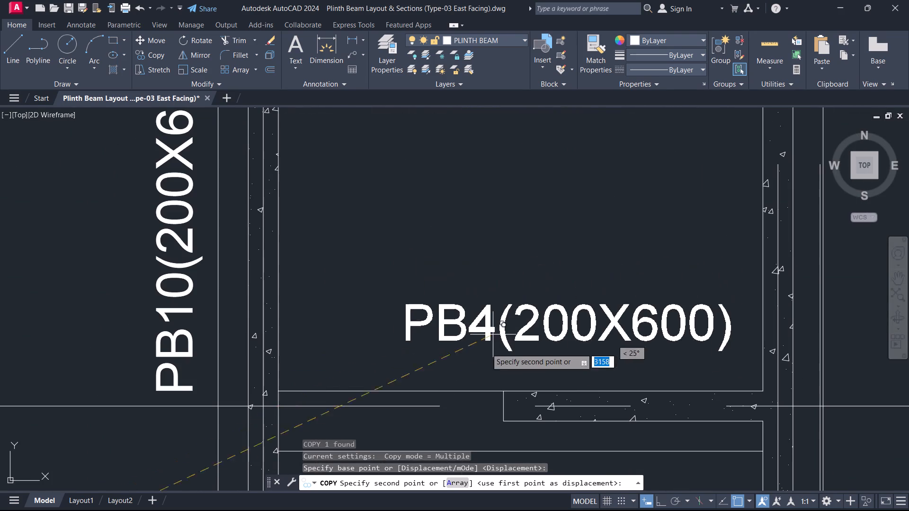
pyautogui.click(468, 366)
pyautogui.press('Escape')
# Change the copied label above the short grid B beam to read PB3(200X600).
pyautogui.doubleClick(461, 366)
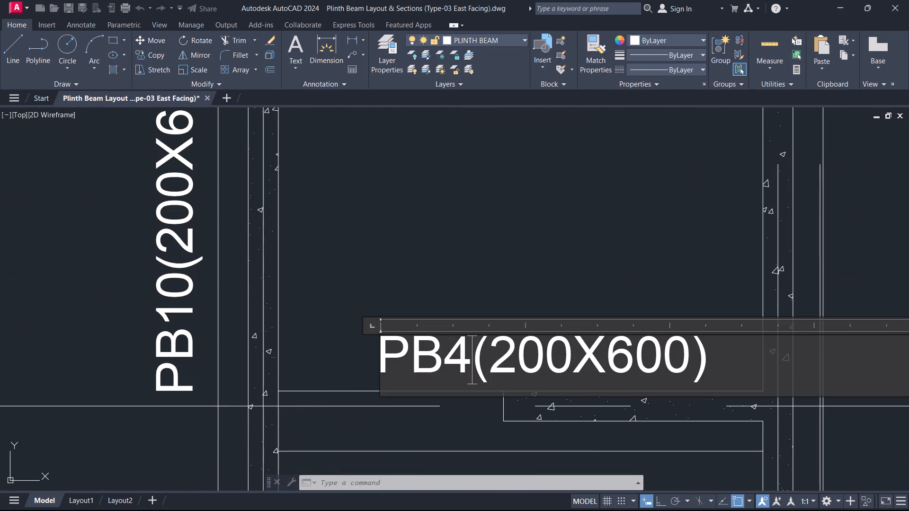
pyautogui.press('BackSpace')
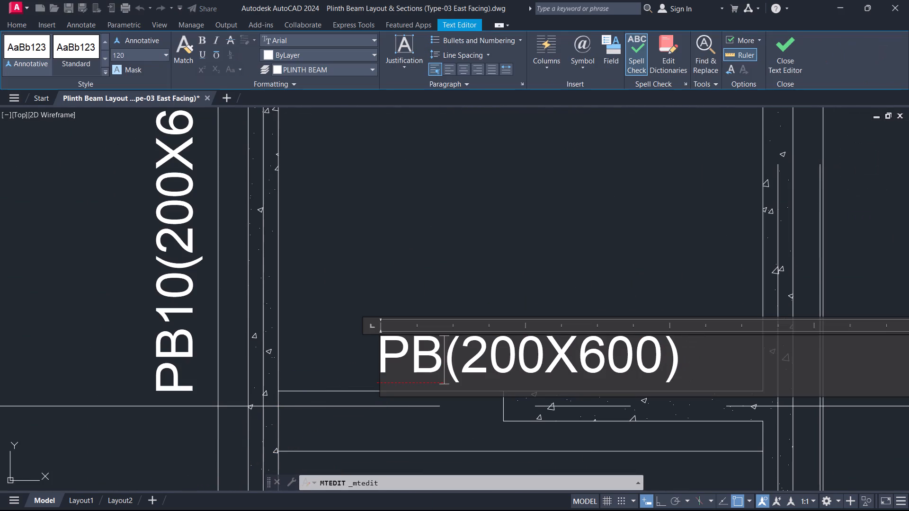
pyautogui.press('3')
pyautogui.click(572, 270)
# Copy the PB3(200X600) label to just below the northeast room's north beam on grid A.
pyautogui.scroll(-3, 540, 373)
pyautogui.moveTo(533, 362); pyautogui.dragTo(460, 256, button='middle')
pyautogui.scroll(1, 526, 356)
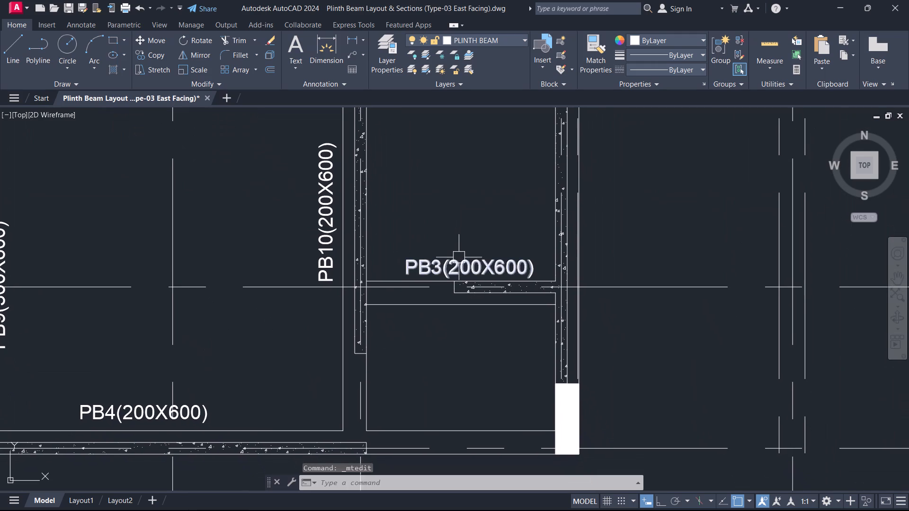
pyautogui.click(458, 258)
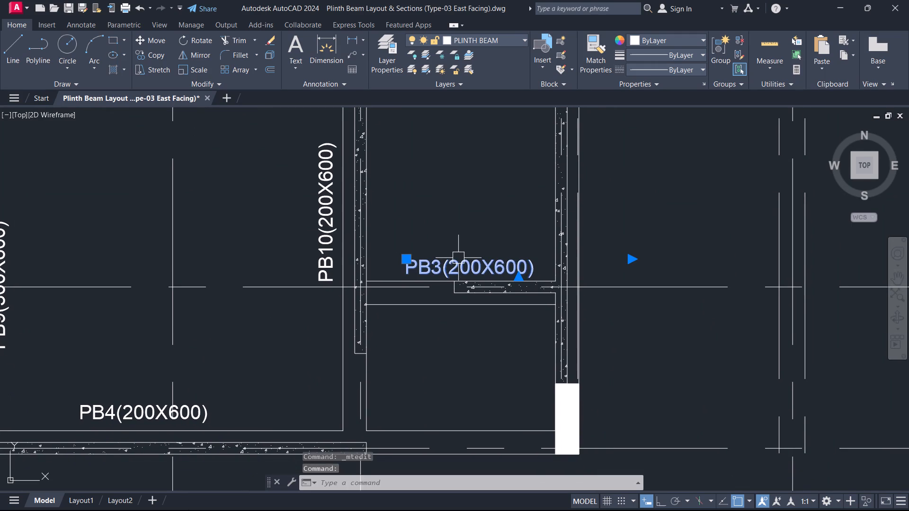
pyautogui.write('CO')
pyautogui.press('space')
pyautogui.click(458, 258)
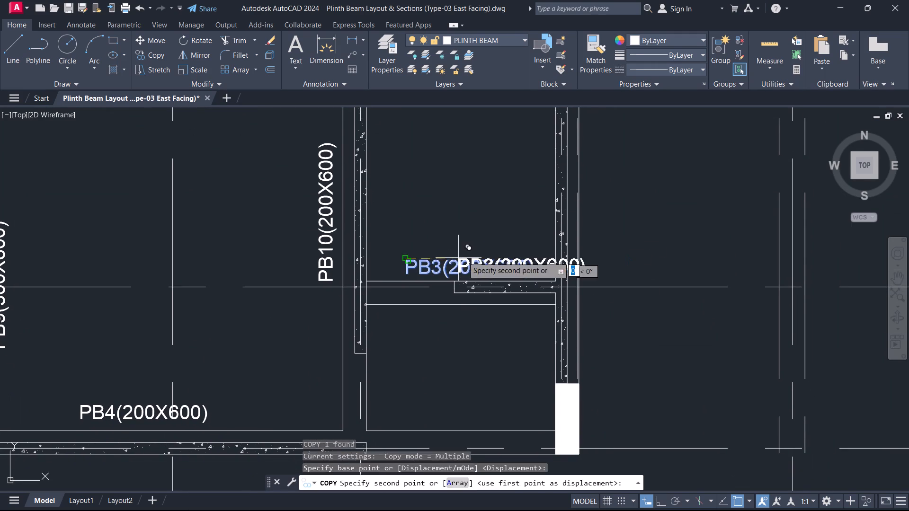
pyautogui.scroll(-1, 513, 237)
pyautogui.moveTo(513, 237); pyautogui.dragTo(151, 488, button='middle')
pyautogui.scroll(2, 215, 444)
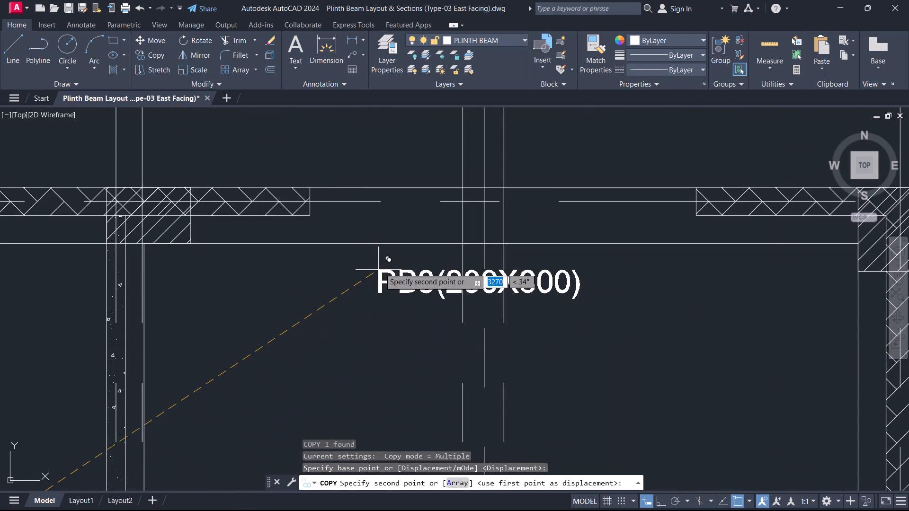
pyautogui.click(392, 262)
pyautogui.press('Escape')
# Change the copied label below the northeast room's north beam to read PB2(300X600).
pyautogui.doubleClick(393, 262)
pyautogui.click(453, 273)
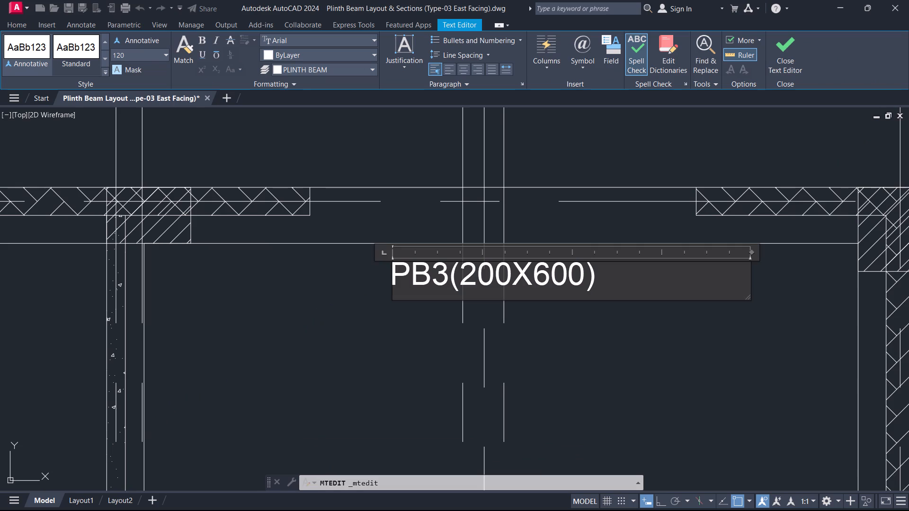
pyautogui.press('BackSpace')
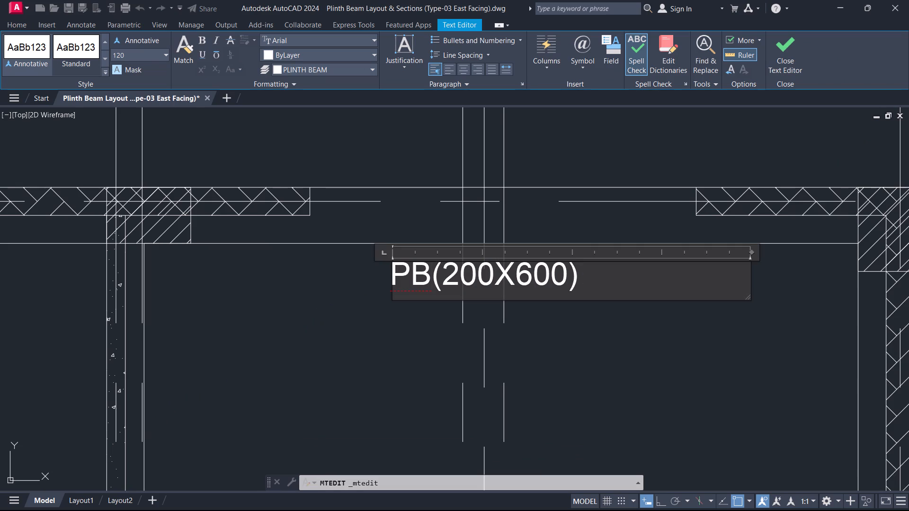
pyautogui.press('2')
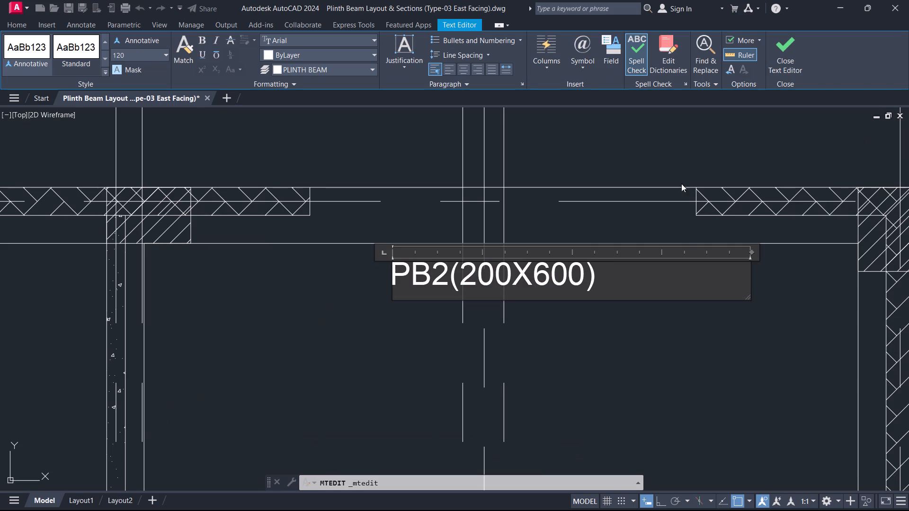
pyautogui.click(464, 277)
pyautogui.click(471, 284)
pyautogui.press('BackSpace')
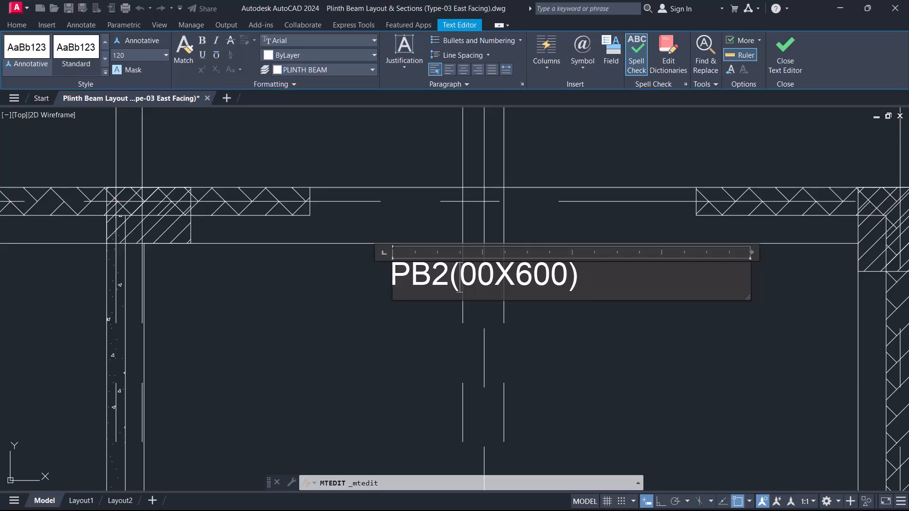
pyautogui.press('3')
pyautogui.moveTo(799, 60); pyautogui.dragTo(794, 58)
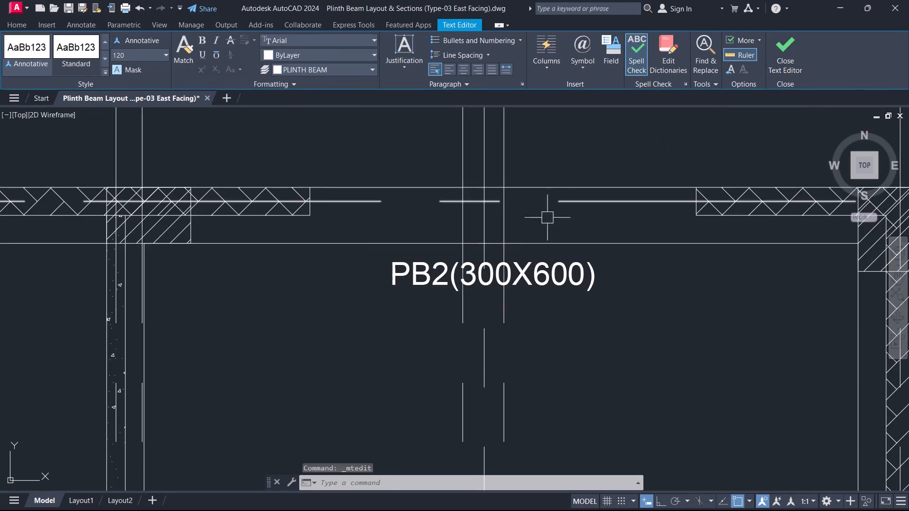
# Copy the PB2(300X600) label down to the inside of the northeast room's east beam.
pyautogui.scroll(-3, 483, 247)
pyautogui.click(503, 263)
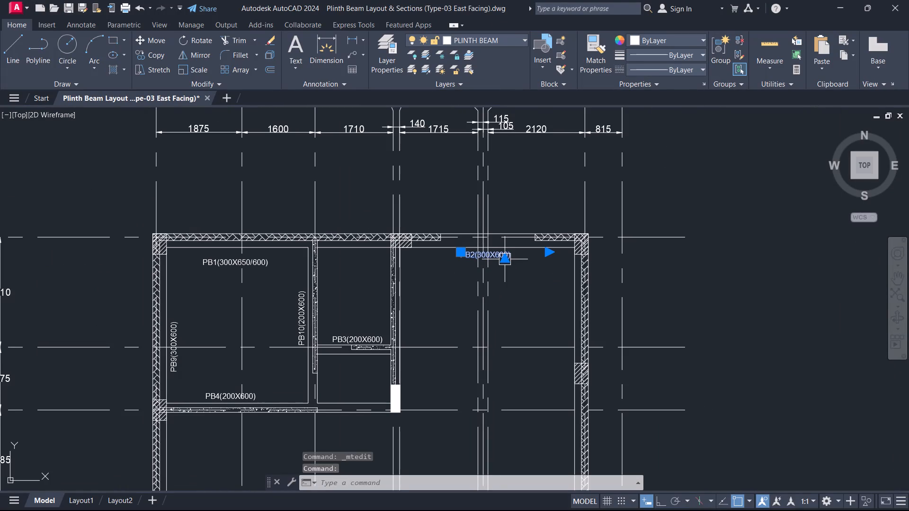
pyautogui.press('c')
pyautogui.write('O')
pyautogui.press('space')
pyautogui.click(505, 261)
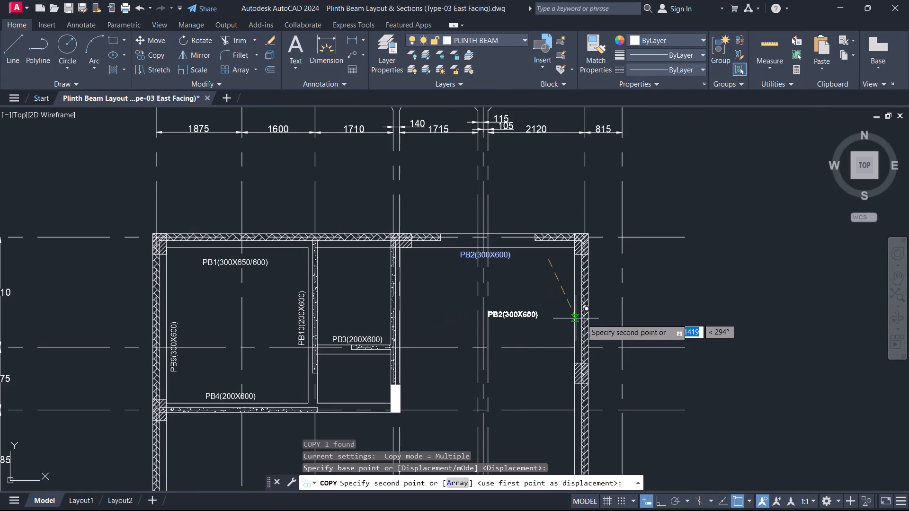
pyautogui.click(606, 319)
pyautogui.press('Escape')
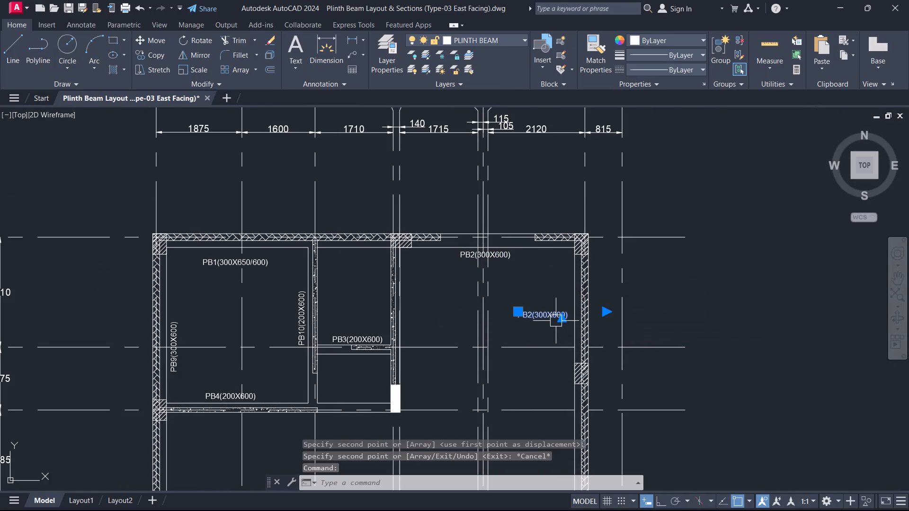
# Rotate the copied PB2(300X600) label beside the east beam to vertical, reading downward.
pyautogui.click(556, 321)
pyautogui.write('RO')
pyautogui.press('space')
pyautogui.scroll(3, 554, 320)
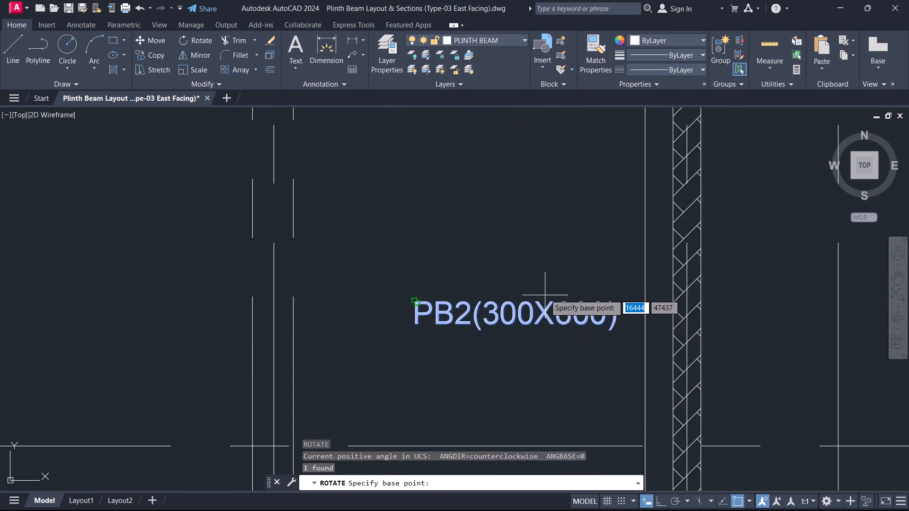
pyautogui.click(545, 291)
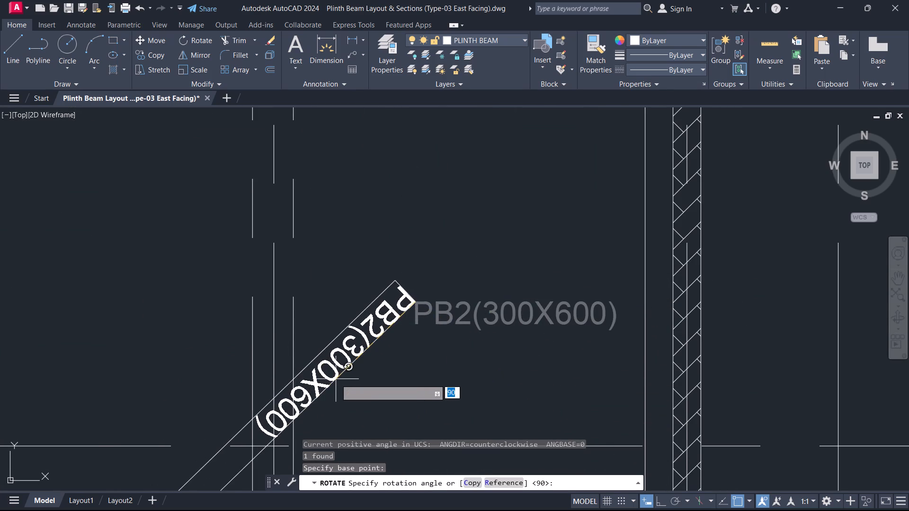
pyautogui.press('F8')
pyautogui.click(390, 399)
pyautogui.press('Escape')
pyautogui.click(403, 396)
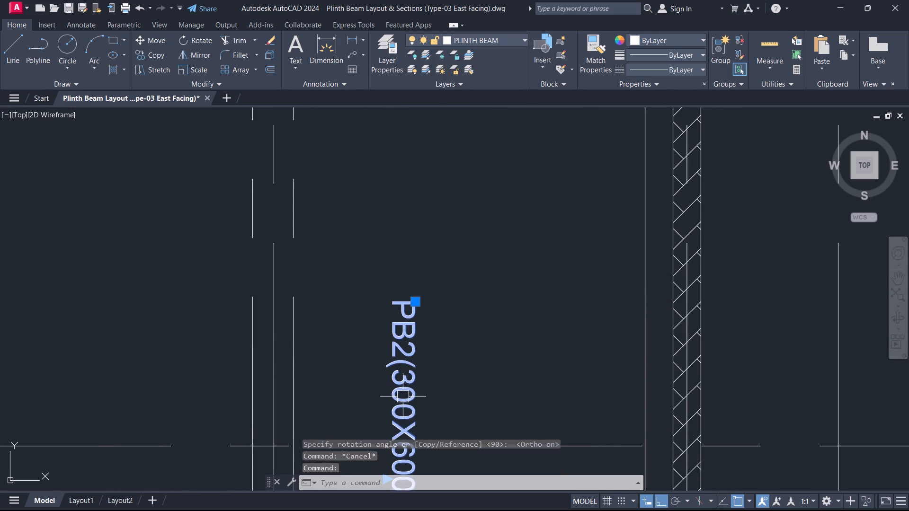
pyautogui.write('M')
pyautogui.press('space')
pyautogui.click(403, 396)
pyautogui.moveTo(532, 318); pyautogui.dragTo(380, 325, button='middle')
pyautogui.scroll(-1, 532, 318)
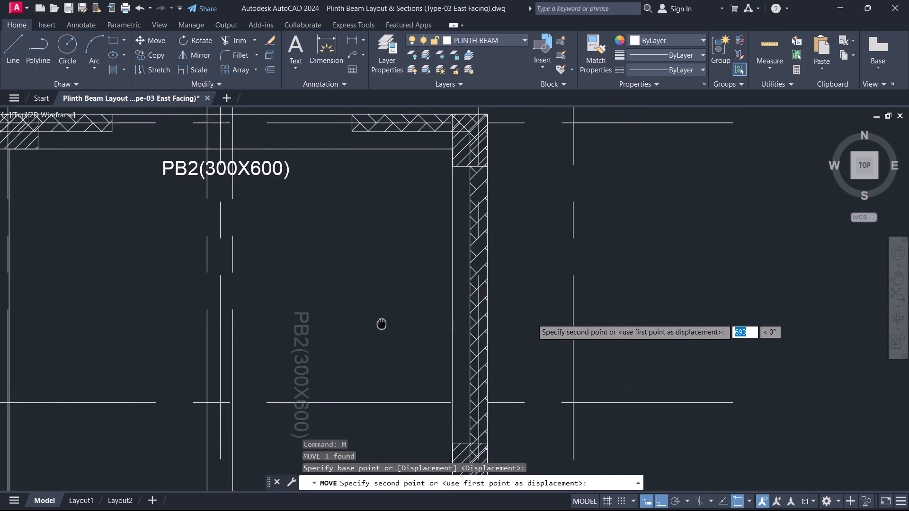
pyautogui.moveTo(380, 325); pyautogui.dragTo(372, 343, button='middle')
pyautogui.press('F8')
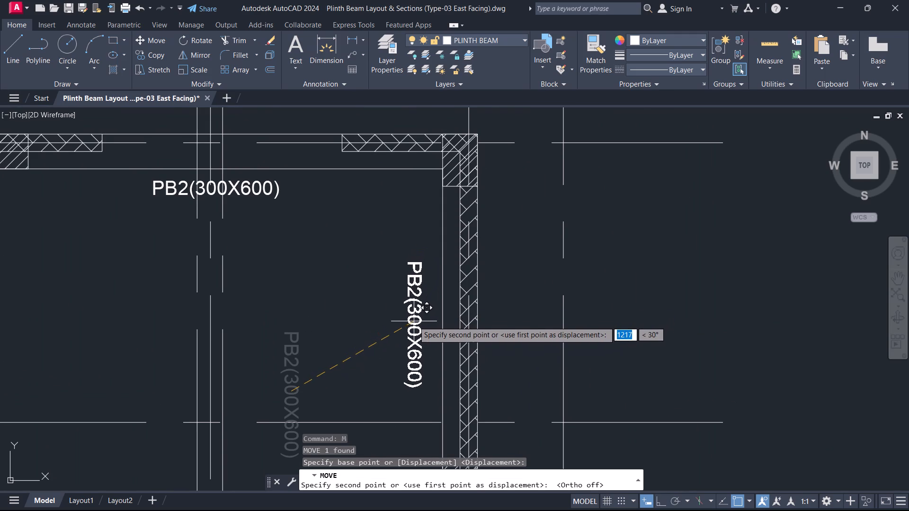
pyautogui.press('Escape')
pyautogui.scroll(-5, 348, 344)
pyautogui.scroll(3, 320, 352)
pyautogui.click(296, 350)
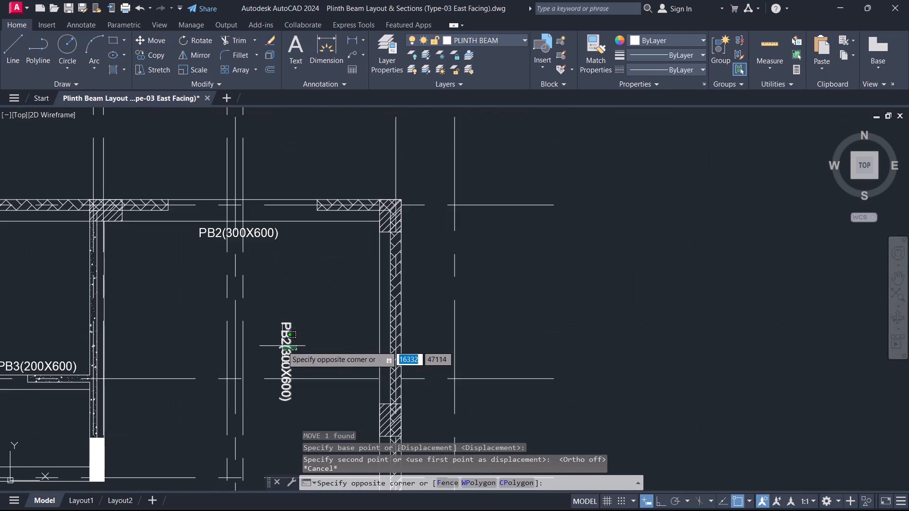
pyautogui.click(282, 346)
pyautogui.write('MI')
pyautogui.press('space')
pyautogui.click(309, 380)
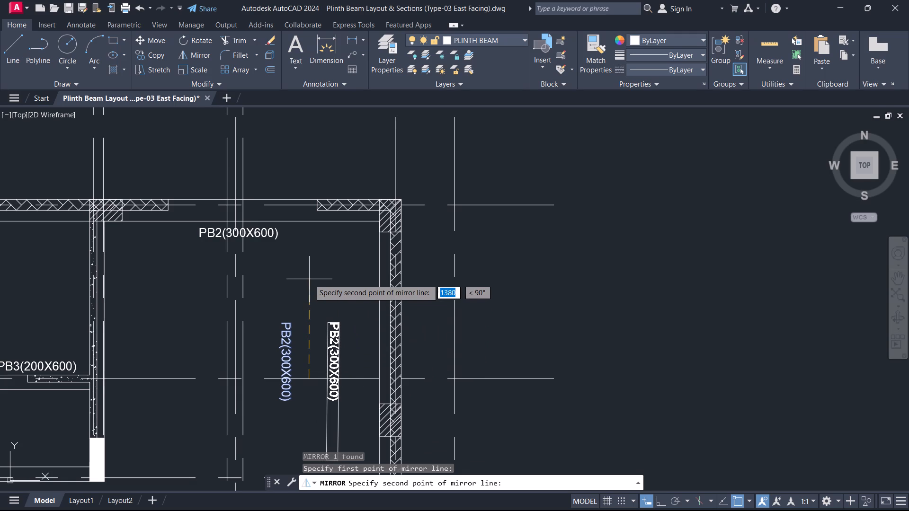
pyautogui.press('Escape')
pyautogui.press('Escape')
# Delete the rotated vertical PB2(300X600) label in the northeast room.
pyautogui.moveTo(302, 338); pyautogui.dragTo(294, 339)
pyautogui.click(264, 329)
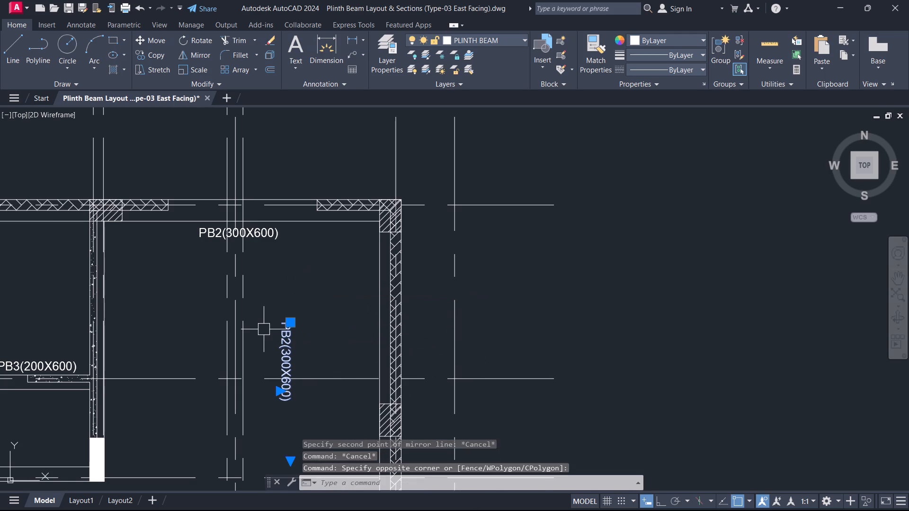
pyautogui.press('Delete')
# Copy the vertical PB9(300X600) label from the northwest room to just inside the northeast room's east beam, on grid 9.
pyautogui.scroll(-4, 264, 329)
pyautogui.scroll(3, 158, 352)
pyautogui.scroll(1, 242, 300)
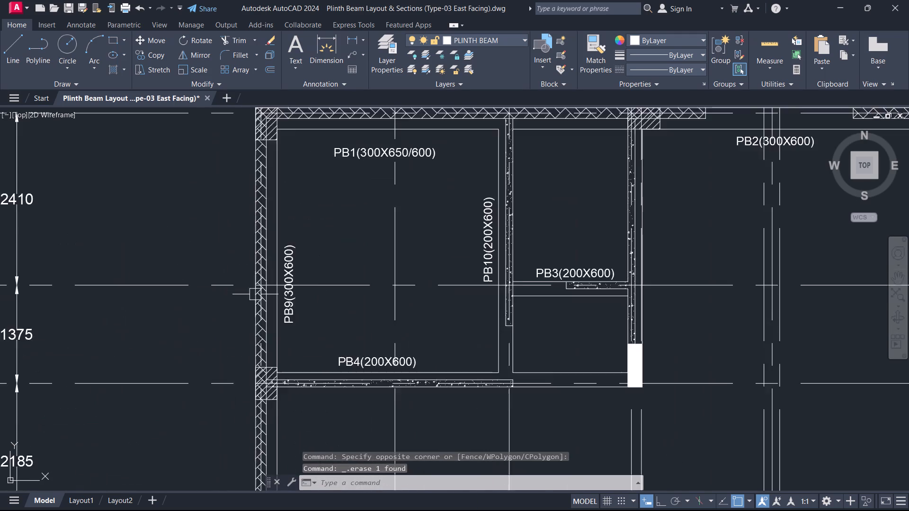
pyautogui.scroll(1, 257, 294)
pyautogui.click(308, 259)
pyautogui.press('c')
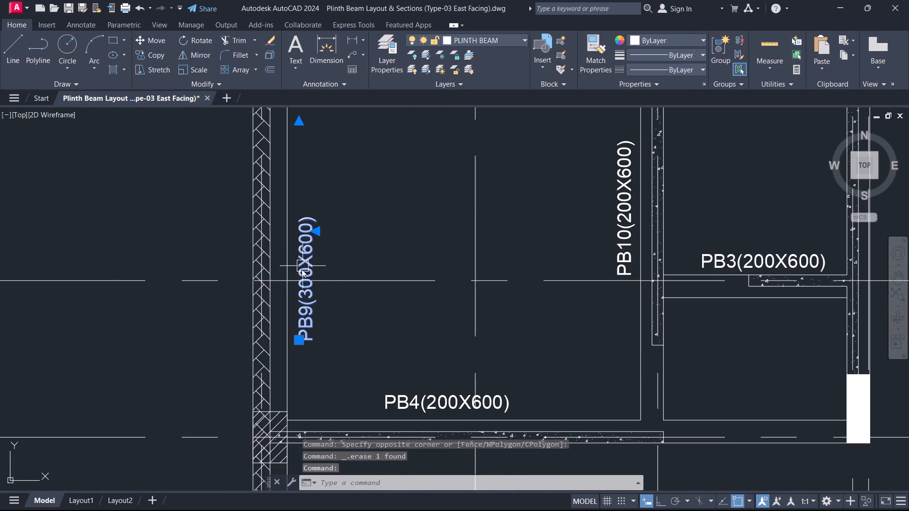
pyautogui.write('O')
pyautogui.press('space')
pyautogui.click(302, 270)
pyautogui.scroll(-4, 461, 290)
pyautogui.moveTo(461, 290); pyautogui.dragTo(189, 334, button='middle')
pyautogui.scroll(3, 283, 321)
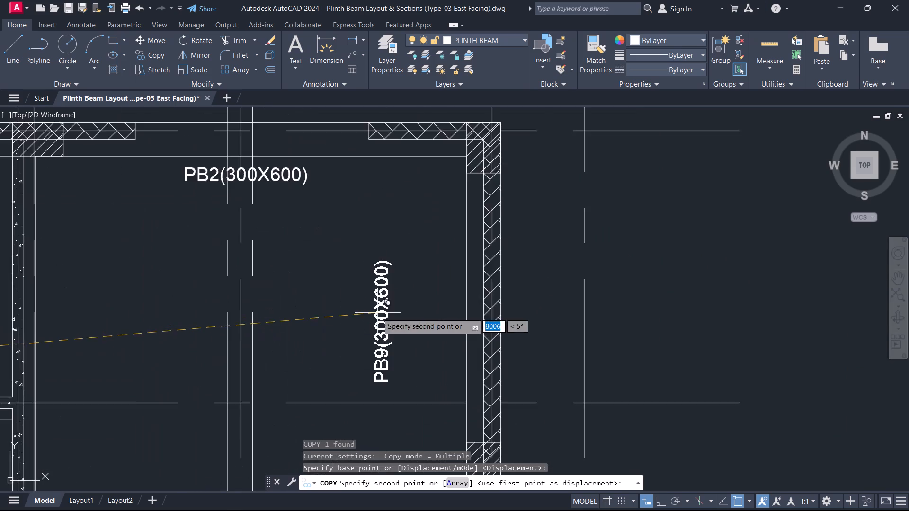
pyautogui.scroll(2, 377, 313)
pyautogui.click(464, 288)
pyautogui.press('Escape')
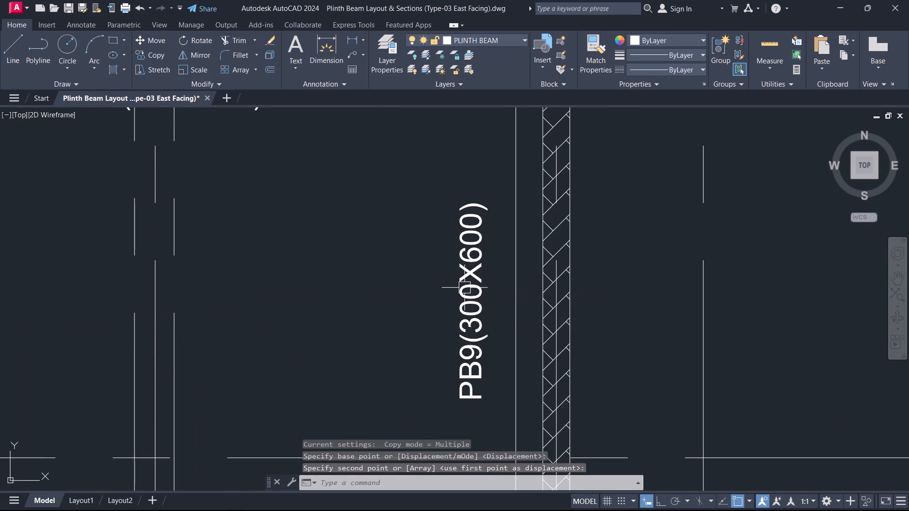
# Change the copied vertical label beside the northeast room's east beam to read PB14(300X600).
pyautogui.doubleClick(464, 288)
pyautogui.doubleClick(474, 304)
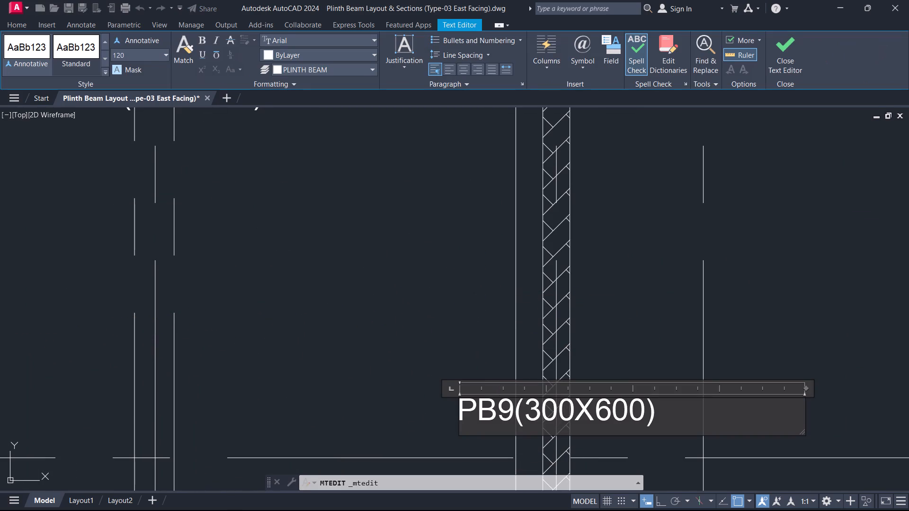
pyautogui.press('Left')
pyautogui.press('Left')
pyautogui.press('Left')
pyautogui.press('BackSpace')
pyautogui.write('14')
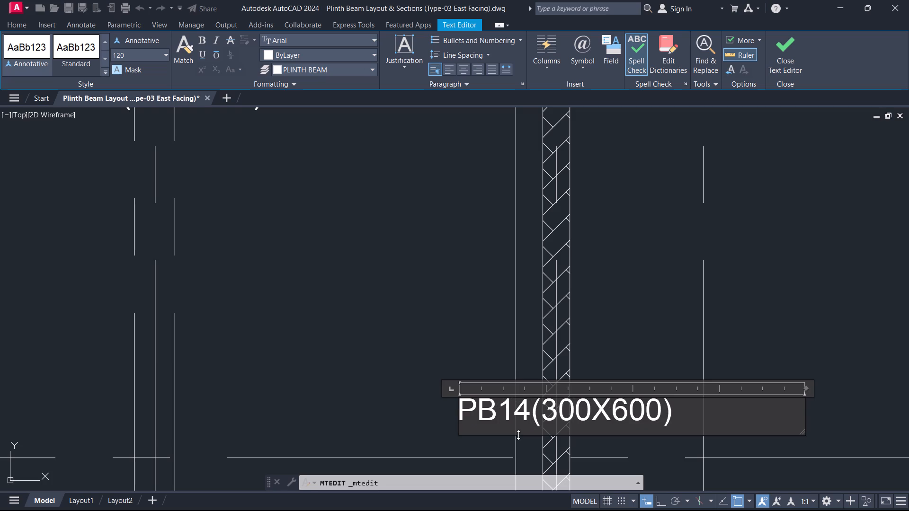
pyautogui.click(762, 253)
# Copy the vertical PB14(300X600) label down along the inside of the east beam to between grids C and D.
pyautogui.scroll(-3, 597, 326)
pyautogui.moveTo(588, 364); pyautogui.dragTo(562, 248, button='middle')
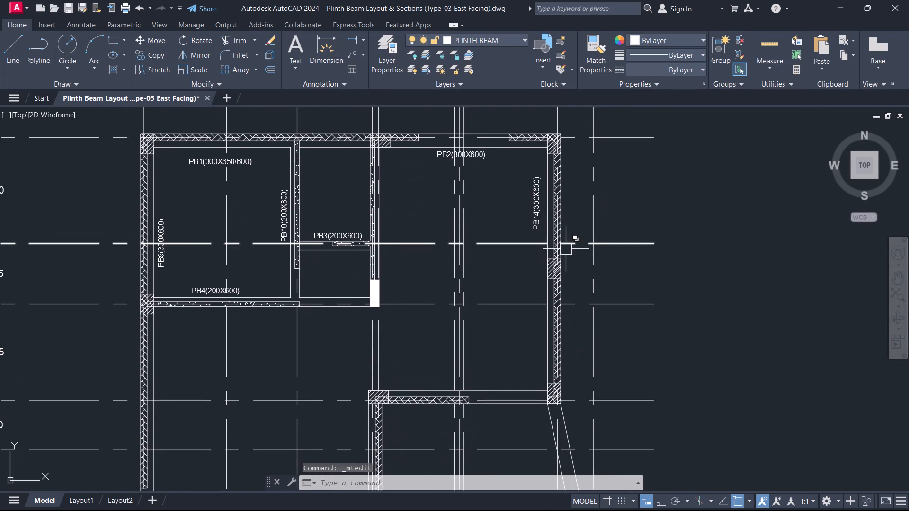
pyautogui.scroll(1, 498, 234)
pyautogui.scroll(1, 546, 203)
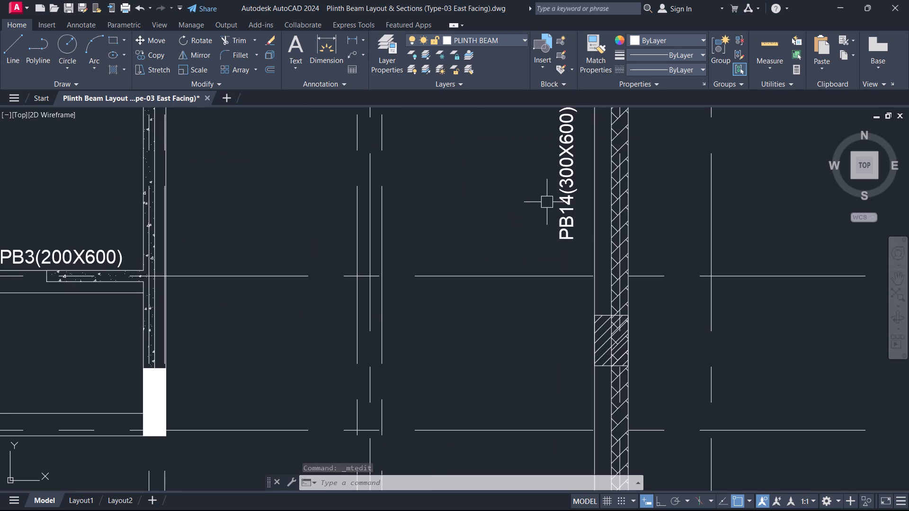
pyautogui.click(558, 209)
pyautogui.write('CO')
pyautogui.press('space')
pyautogui.click(559, 210)
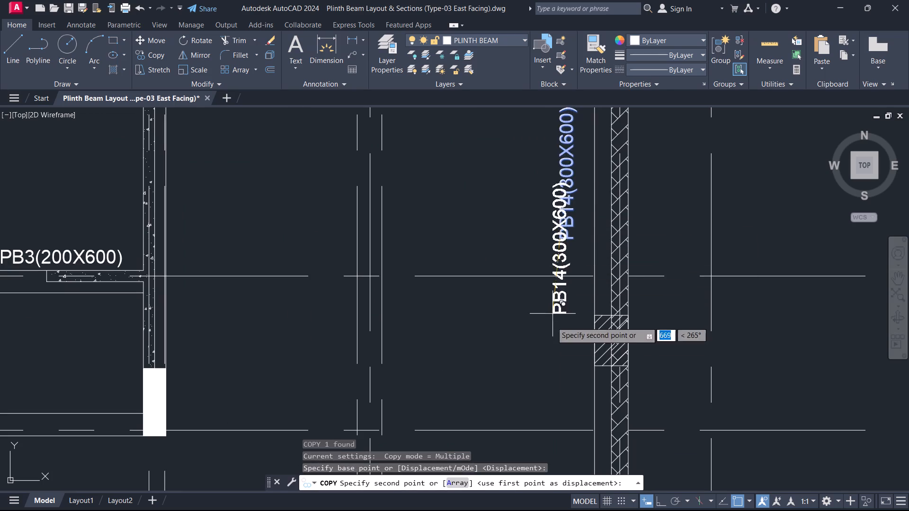
pyautogui.moveTo(551, 345); pyautogui.dragTo(558, 194, button='middle')
pyautogui.moveTo(562, 437); pyautogui.dragTo(561, 376, button='middle')
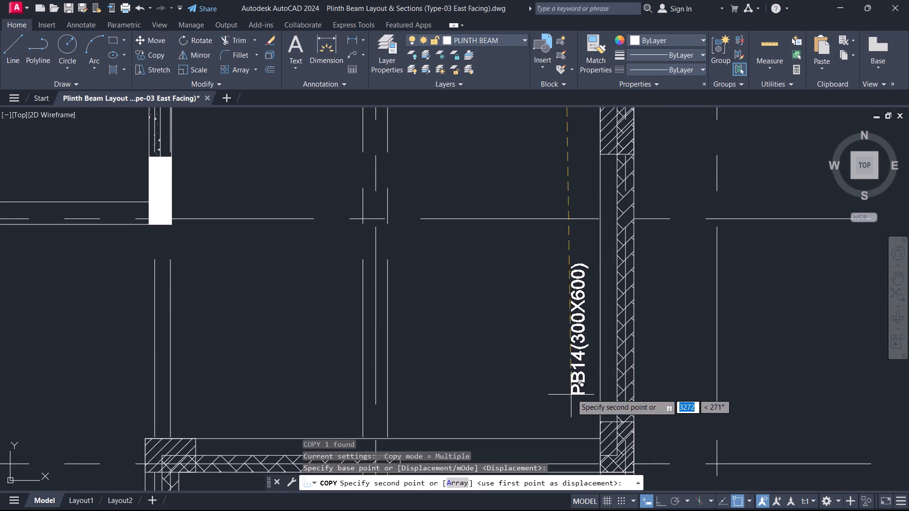
pyautogui.click(575, 372)
pyautogui.press('Escape')
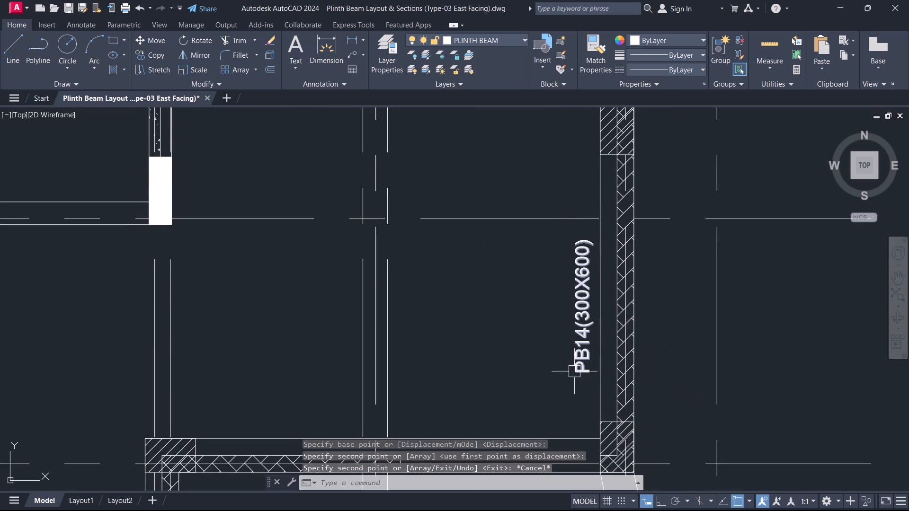
# Change the copied vertical label beside the east beam between grids C and D to read PB13(300X600).
pyautogui.doubleClick(576, 352)
pyautogui.click(617, 376)
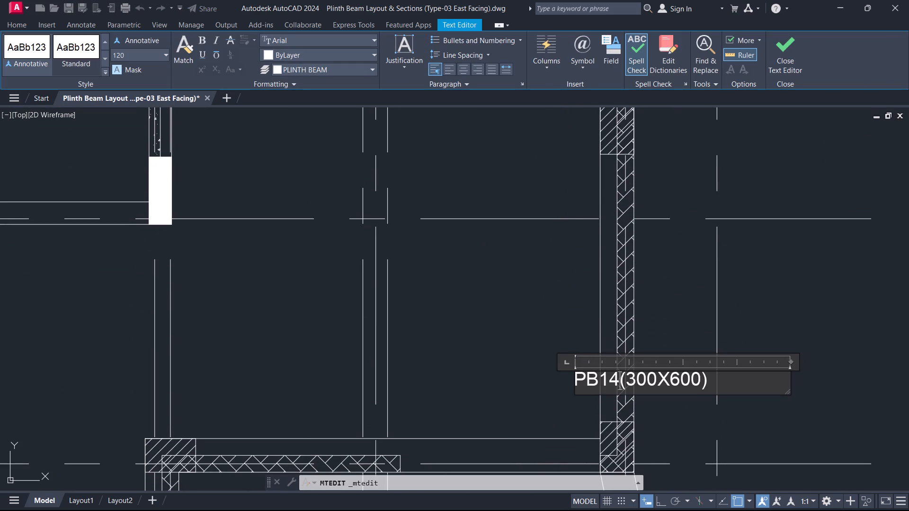
pyautogui.press('BackSpace')
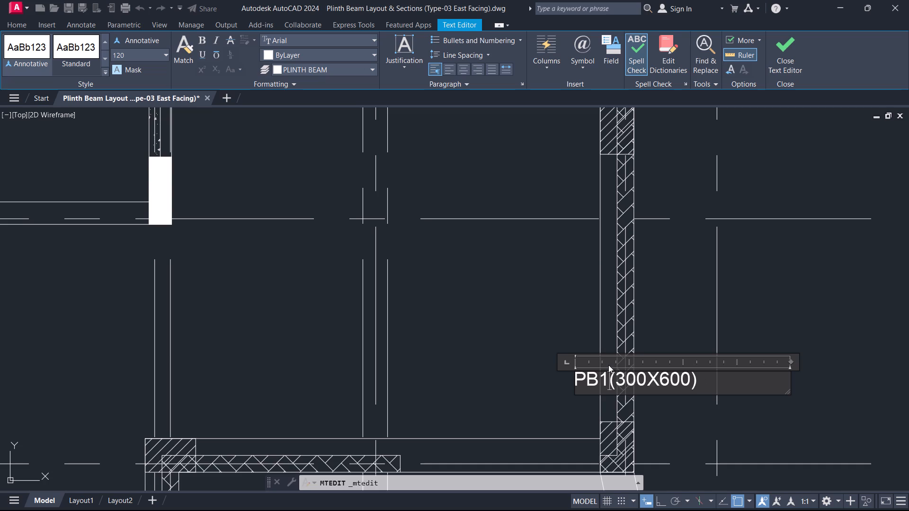
pyautogui.press('3')
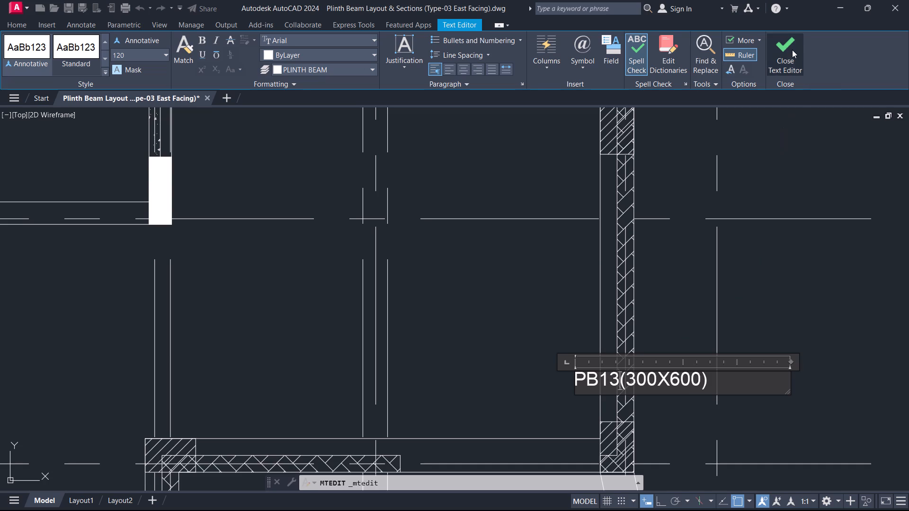
pyautogui.click(792, 49)
# Copy the horizontal PB2(300X600) label from the northeast room down to just above the hatched beam on grid D.
pyautogui.scroll(-4, 470, 314)
pyautogui.scroll(3, 470, 314)
pyautogui.moveTo(470, 314); pyautogui.dragTo(552, 234, button='middle')
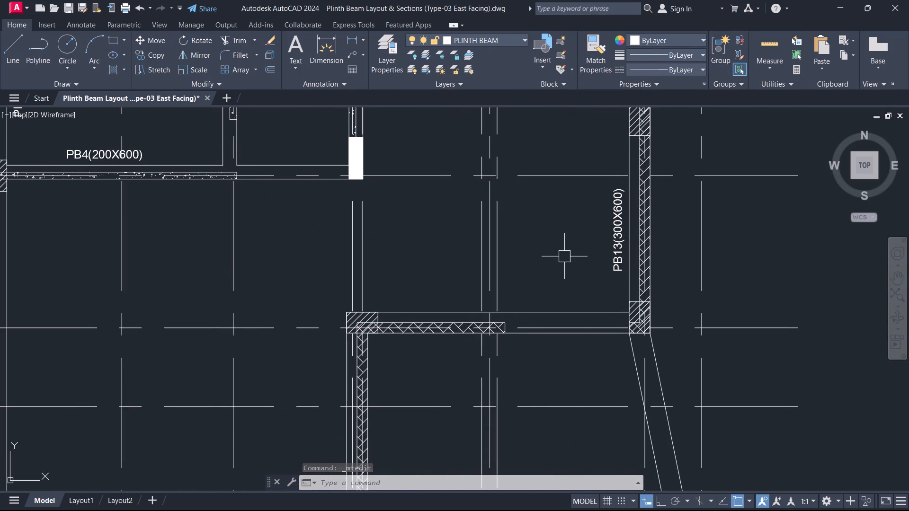
pyautogui.scroll(-2, 561, 257)
pyautogui.scroll(2, 520, 114)
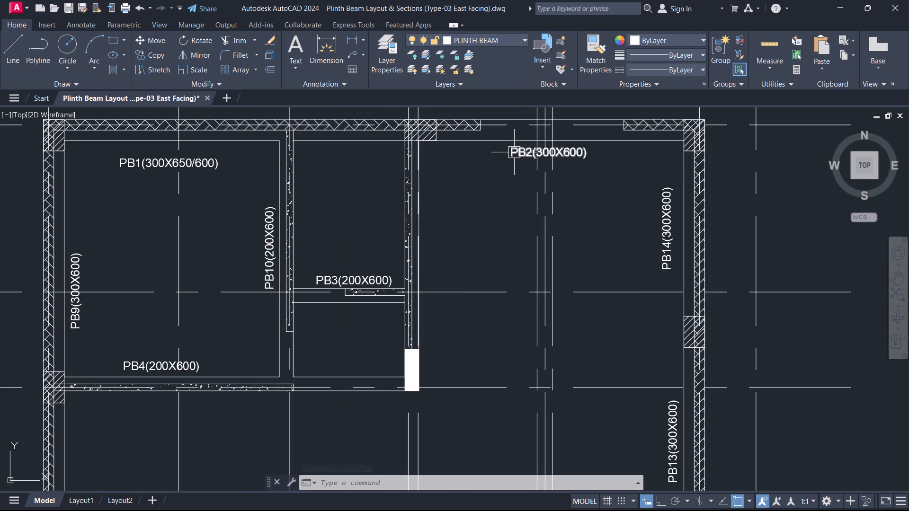
pyautogui.click(514, 152)
pyautogui.press('c')
pyautogui.write('O')
pyautogui.press('space')
pyautogui.click(515, 158)
pyautogui.moveTo(574, 344); pyautogui.dragTo(569, 342, button='middle')
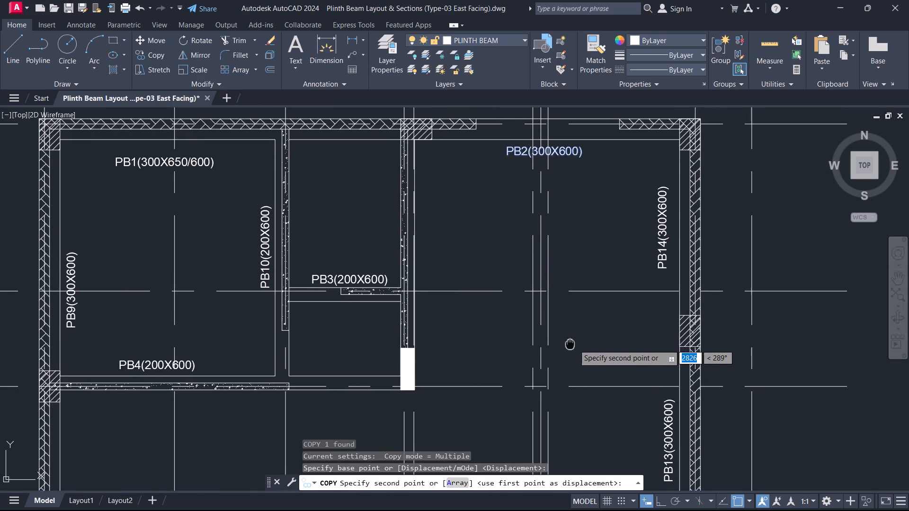
pyautogui.moveTo(569, 342); pyautogui.dragTo(531, 219, button='middle')
pyautogui.scroll(2, 473, 410)
pyautogui.click(481, 377)
pyautogui.press('Escape')
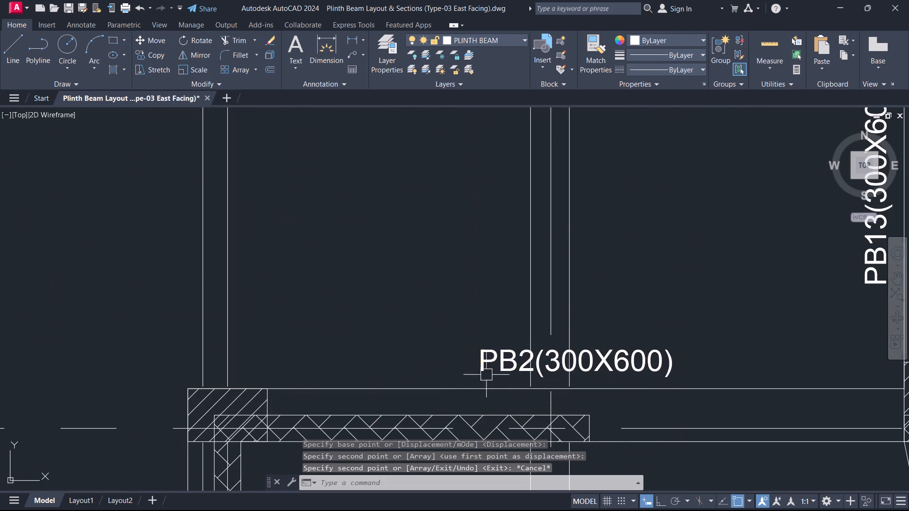
# Change the copied label above the grid D beam to read PB5(300X600).
pyautogui.doubleClick(505, 365)
pyautogui.click(536, 357)
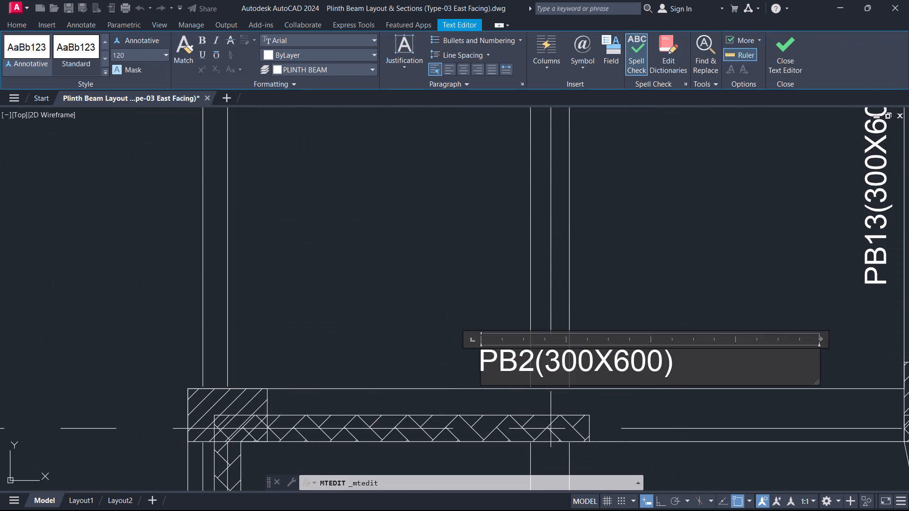
pyautogui.press('BackSpace')
pyautogui.press('5')
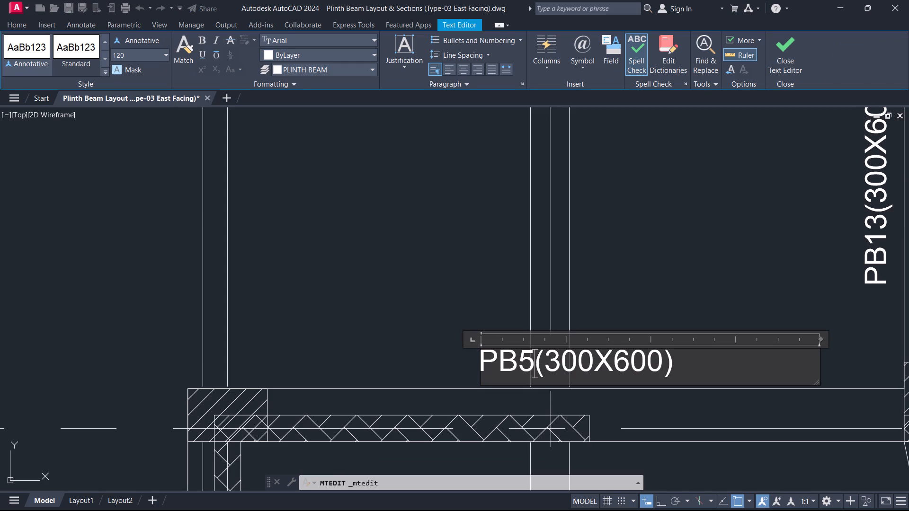
pyautogui.click(777, 53)
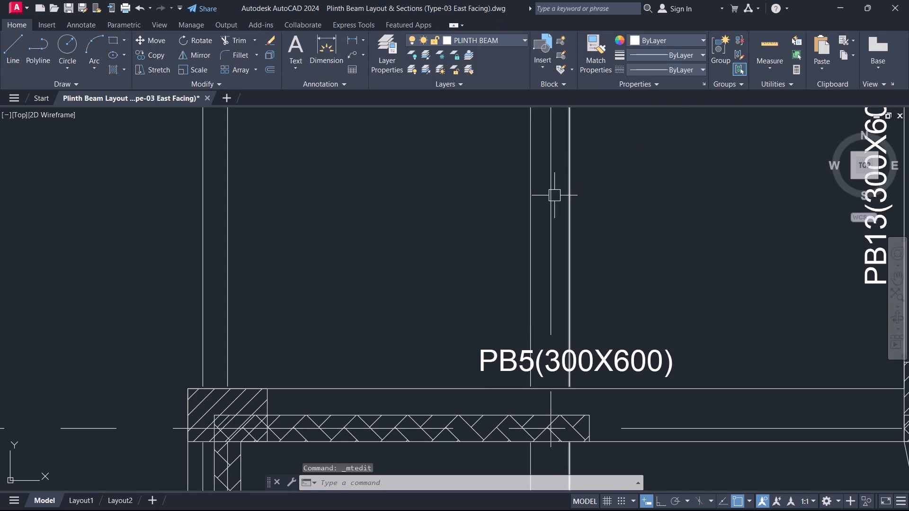
# Copy the vertical PB13(300X600) label to the west side of the vertical hatched beam running from grid D to grid F, across grid E.
pyautogui.scroll(-2, 553, 199)
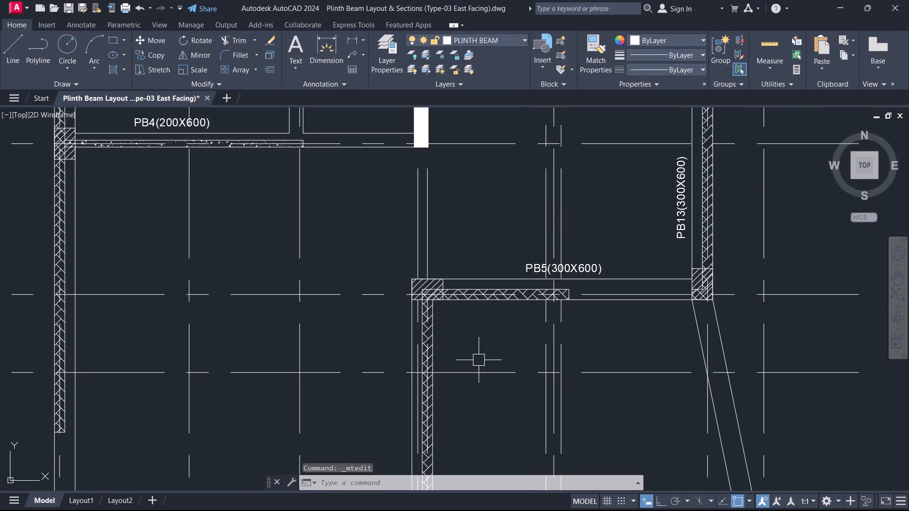
pyautogui.moveTo(460, 361); pyautogui.dragTo(510, 300, button='middle')
pyautogui.scroll(-2, 510, 300)
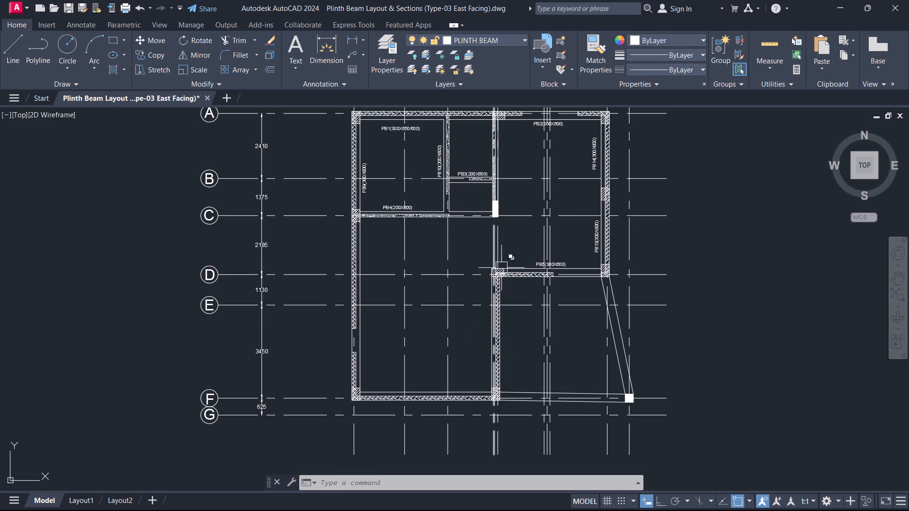
pyautogui.scroll(1, 590, 229)
pyautogui.click(603, 237)
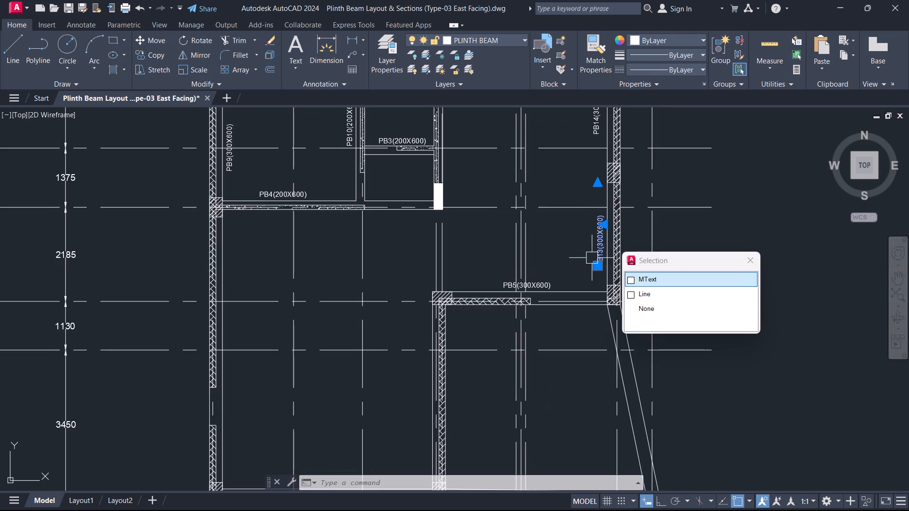
pyautogui.press('c')
pyautogui.write('O')
pyautogui.press('space')
pyautogui.scroll(2, 593, 257)
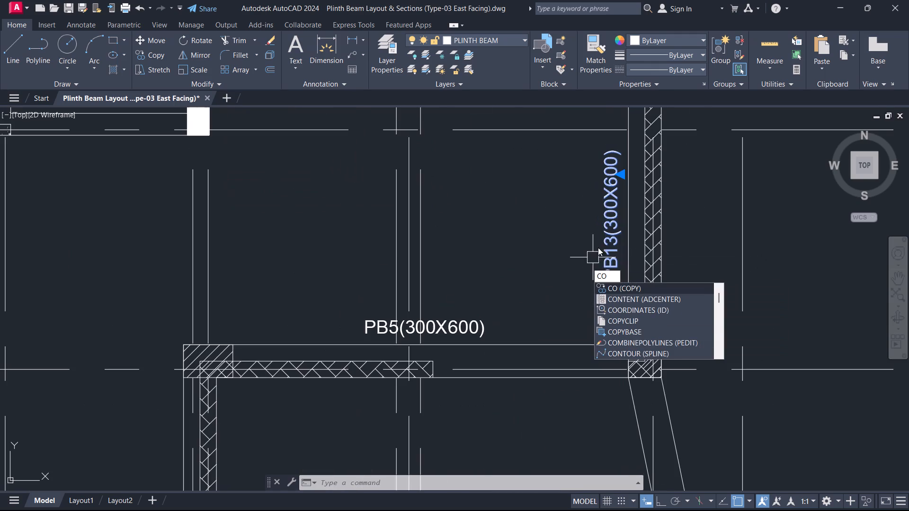
pyautogui.press('space')
pyautogui.click(608, 239)
pyautogui.scroll(-4, 310, 382)
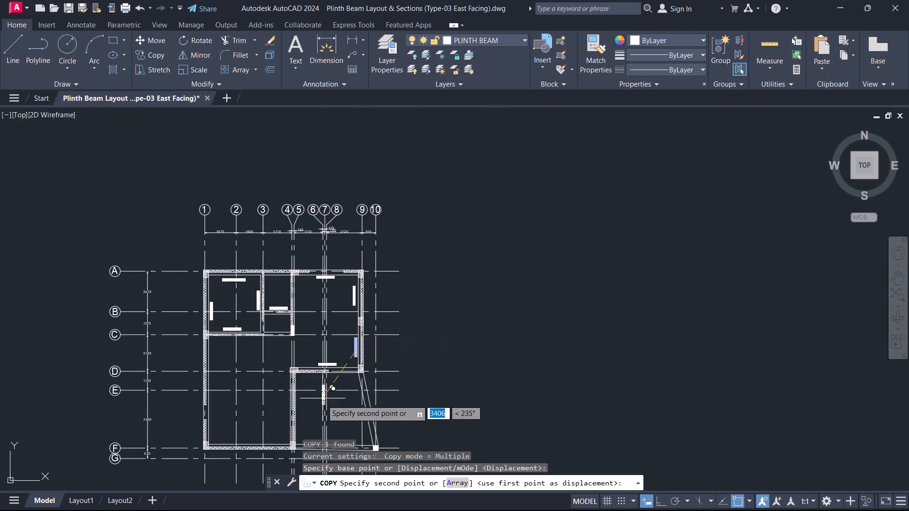
pyautogui.scroll(3, 307, 404)
pyautogui.moveTo(279, 411); pyautogui.dragTo(385, 356, button='middle')
pyautogui.scroll(1, 371, 308)
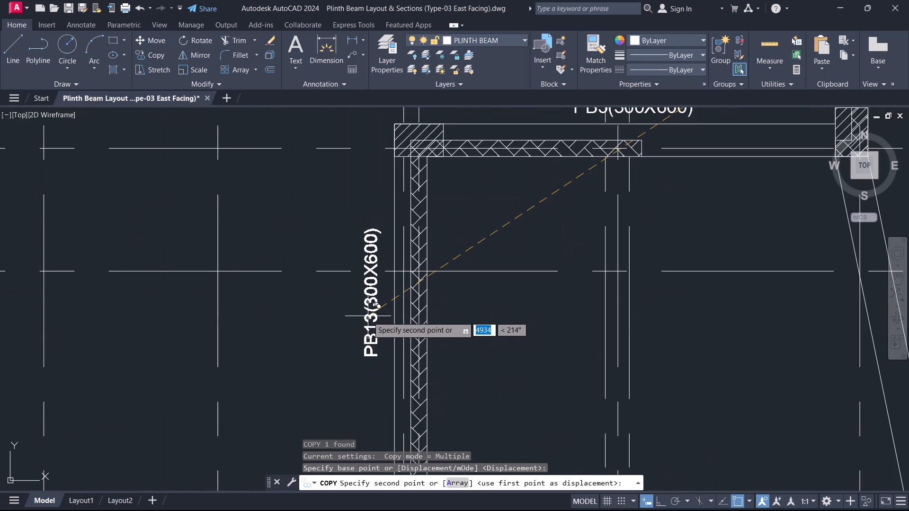
pyautogui.click(375, 332)
pyautogui.press('Escape')
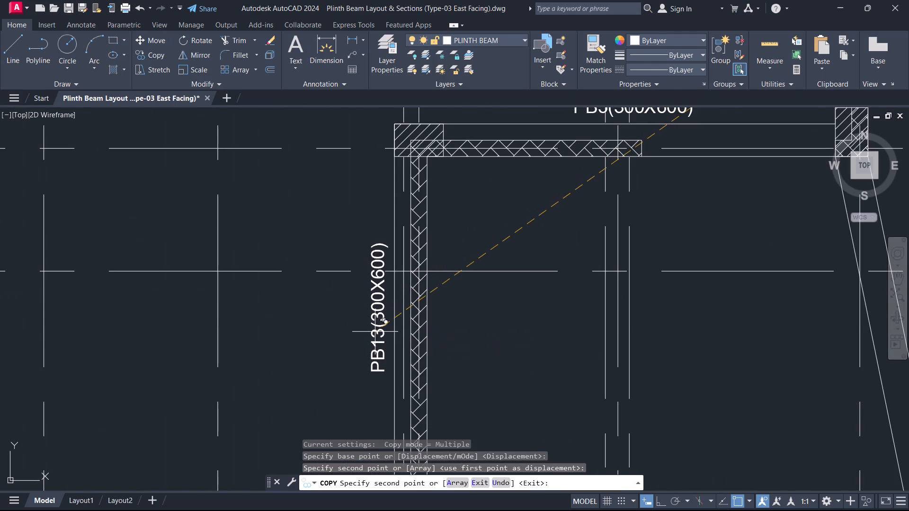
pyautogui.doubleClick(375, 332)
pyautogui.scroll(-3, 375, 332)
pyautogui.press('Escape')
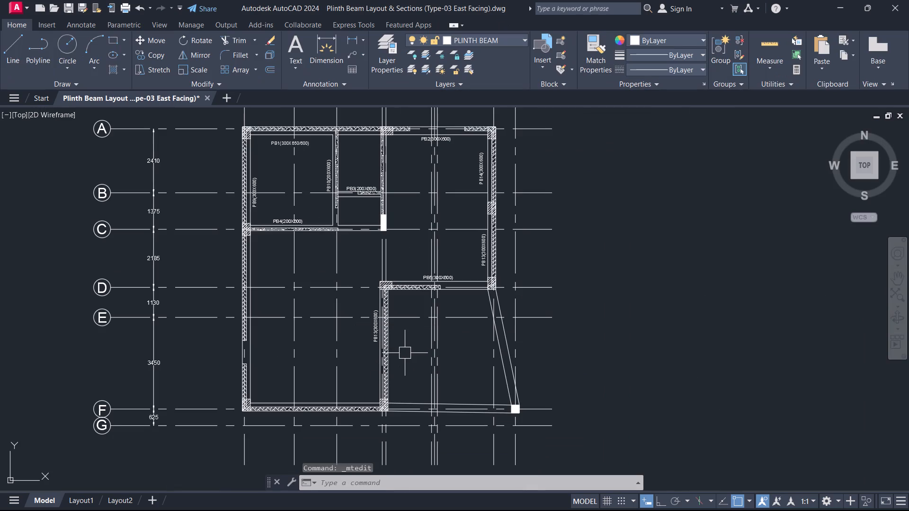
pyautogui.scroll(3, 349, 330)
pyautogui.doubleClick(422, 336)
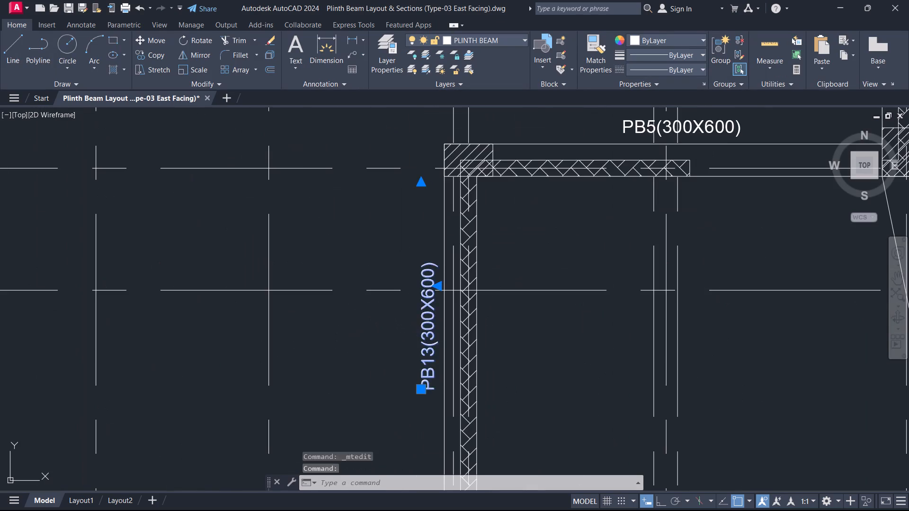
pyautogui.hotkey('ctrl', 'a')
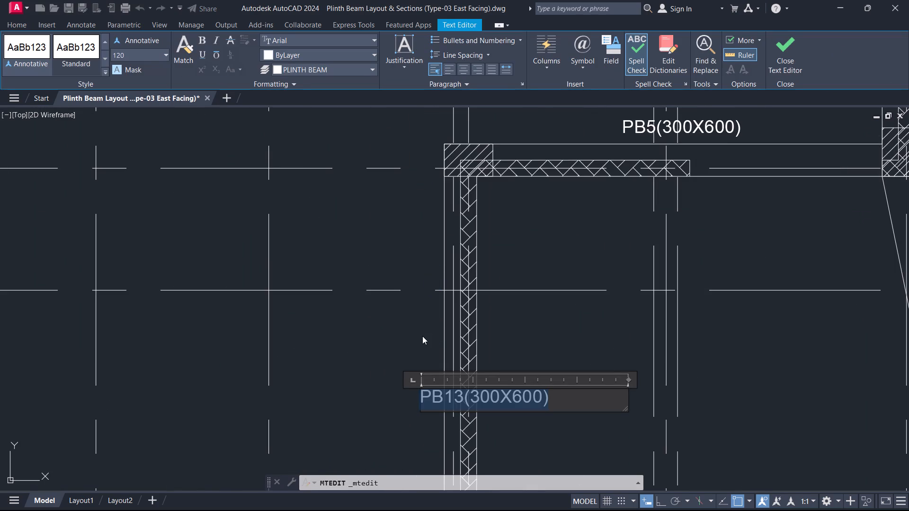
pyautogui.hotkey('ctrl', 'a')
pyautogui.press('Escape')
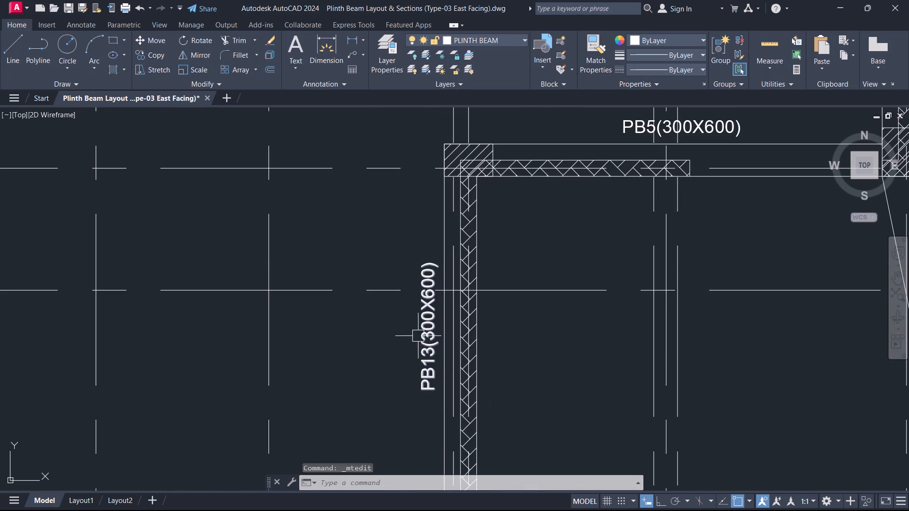
# Change the copied vertical label beside the beam between grids D and F to read PB11(300X600).
pyautogui.click(417, 334)
pyautogui.doubleClick(426, 342)
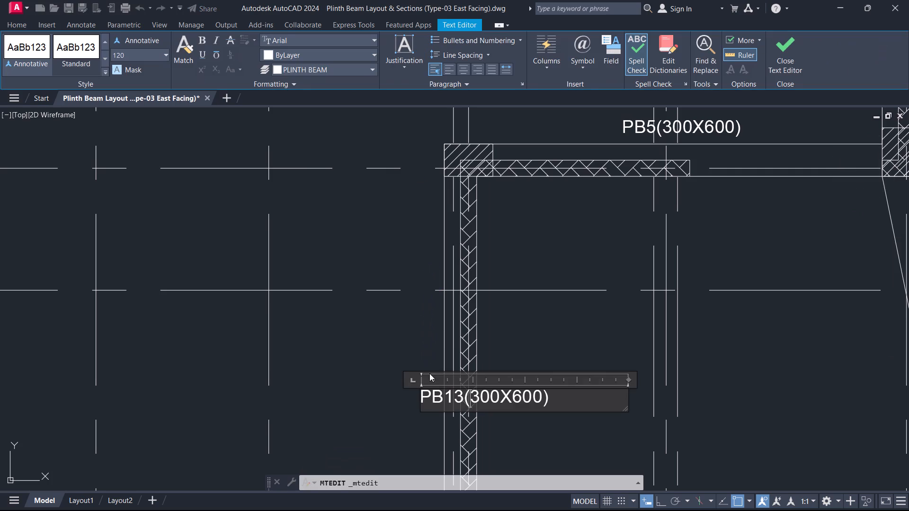
pyautogui.click(460, 395)
pyautogui.press('BackSpace')
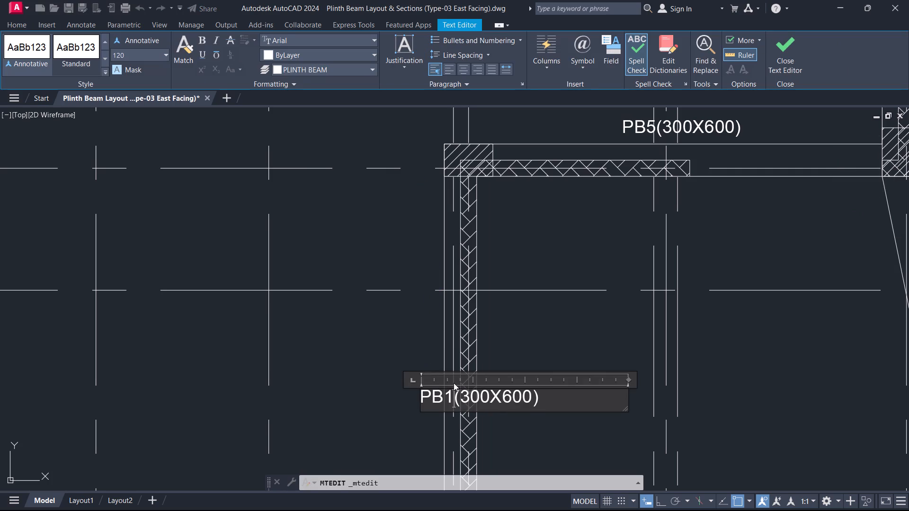
pyautogui.press('1')
pyautogui.click(780, 61)
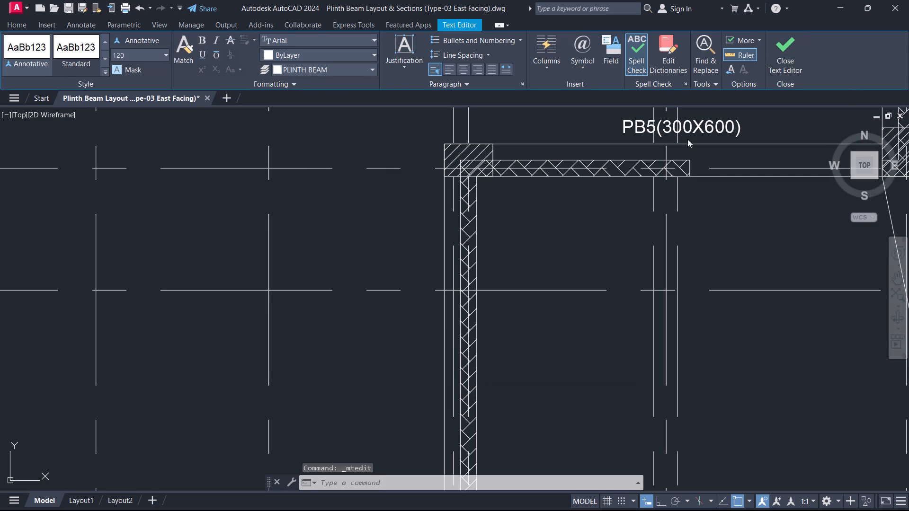
# Copy the horizontal PB5(300X600) label to just above the hatched beam on grid F in the southwest room.
pyautogui.scroll(-5, 577, 215)
pyautogui.scroll(1, 540, 283)
pyautogui.scroll(1, 556, 191)
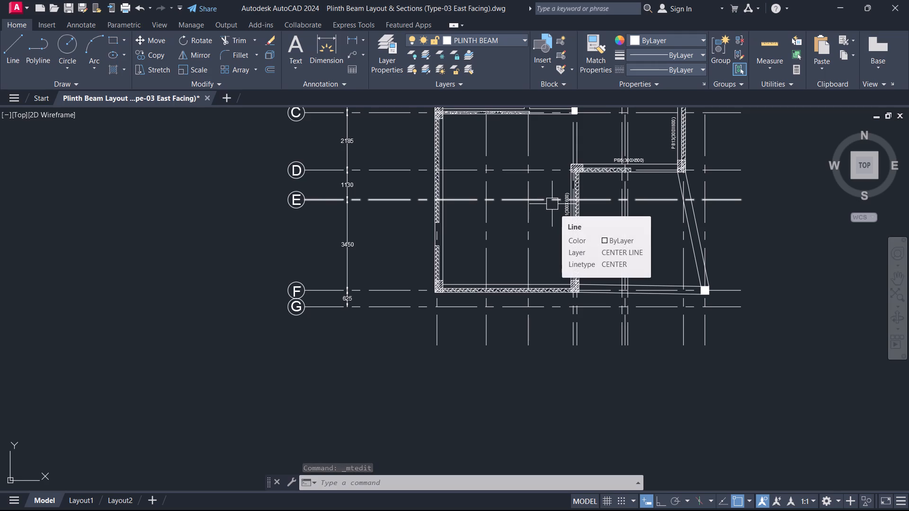
pyautogui.scroll(2, 559, 225)
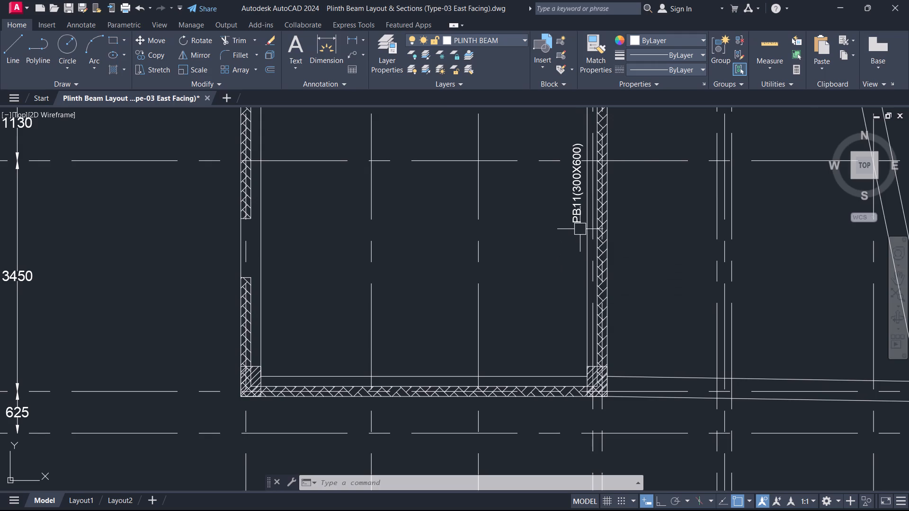
pyautogui.scroll(-1, 567, 259)
pyautogui.moveTo(567, 261); pyautogui.dragTo(461, 335, button='middle')
pyautogui.scroll(2, 457, 307)
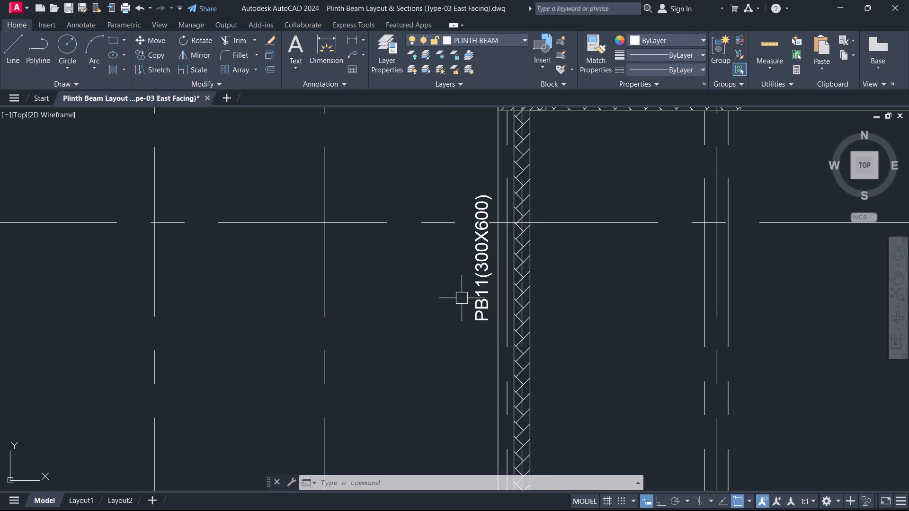
pyautogui.scroll(-2, 466, 300)
pyautogui.scroll(2, 585, 224)
pyautogui.click(574, 170)
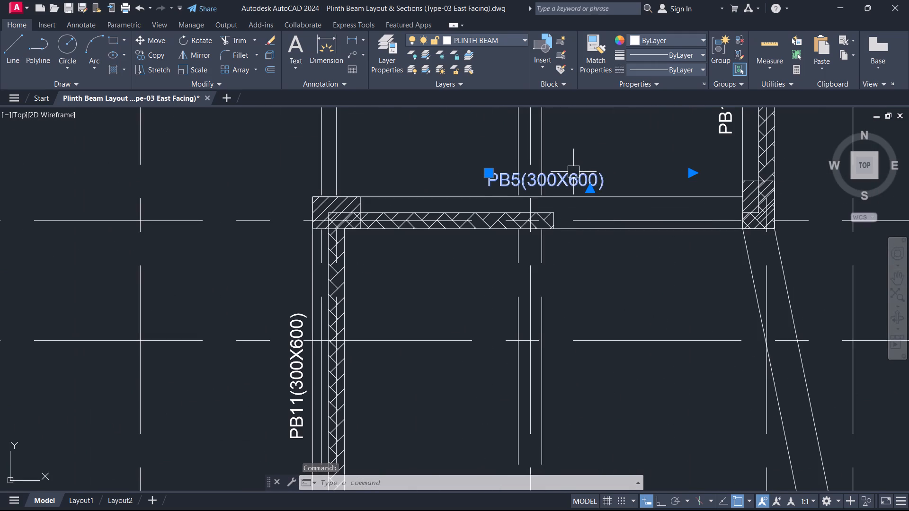
pyautogui.write('CO')
pyautogui.press('space')
pyautogui.click(573, 172)
pyautogui.scroll(-2, 312, 344)
pyautogui.moveTo(315, 343); pyautogui.dragTo(322, 333, button='middle')
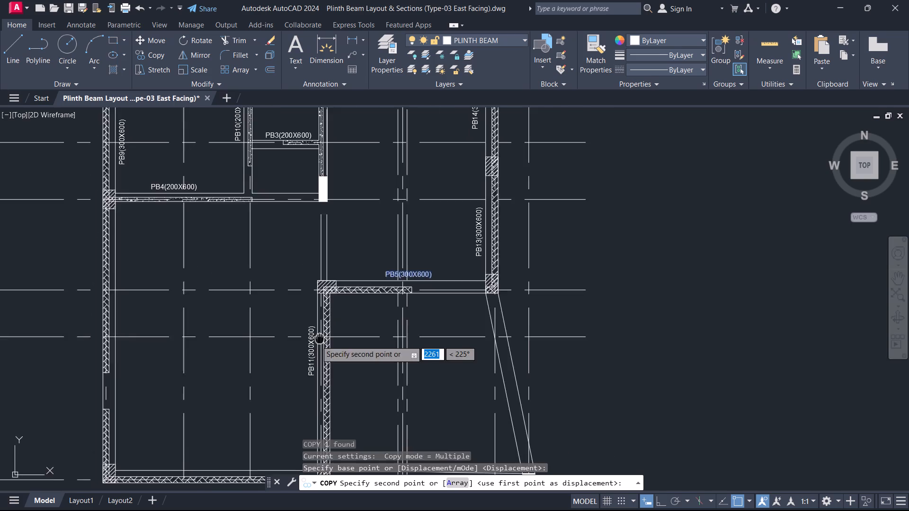
pyautogui.moveTo(322, 333); pyautogui.dragTo(374, 297, button='middle')
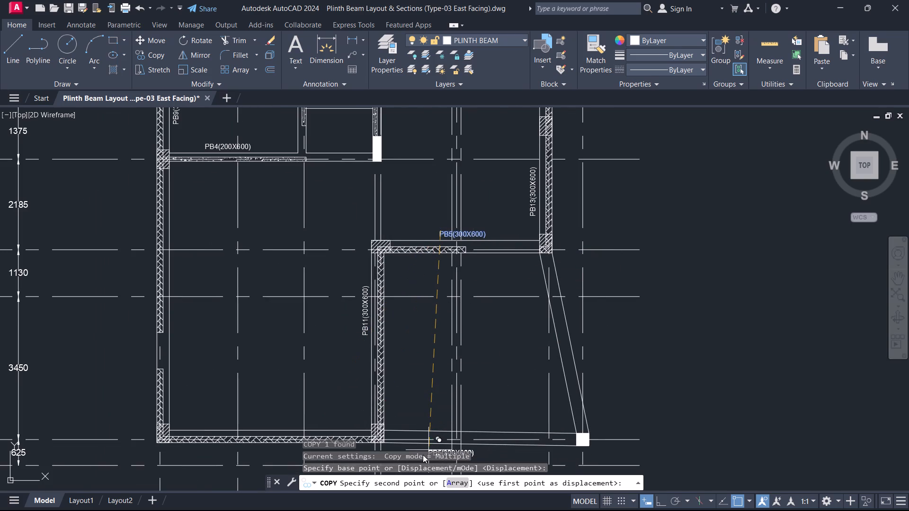
pyautogui.scroll(1, 310, 510)
pyautogui.scroll(1, 255, 413)
pyautogui.moveTo(255, 413); pyautogui.dragTo(305, 314, button='middle')
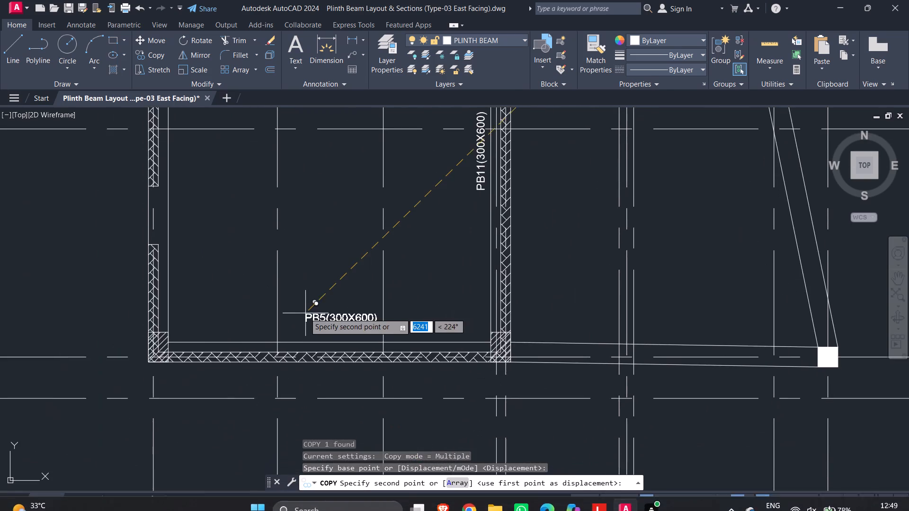
pyautogui.scroll(1, 301, 317)
pyautogui.click(283, 334)
pyautogui.press('Escape')
# Change the copied label above the grid F beam to read PB6(300X600).
pyautogui.doubleClick(298, 338)
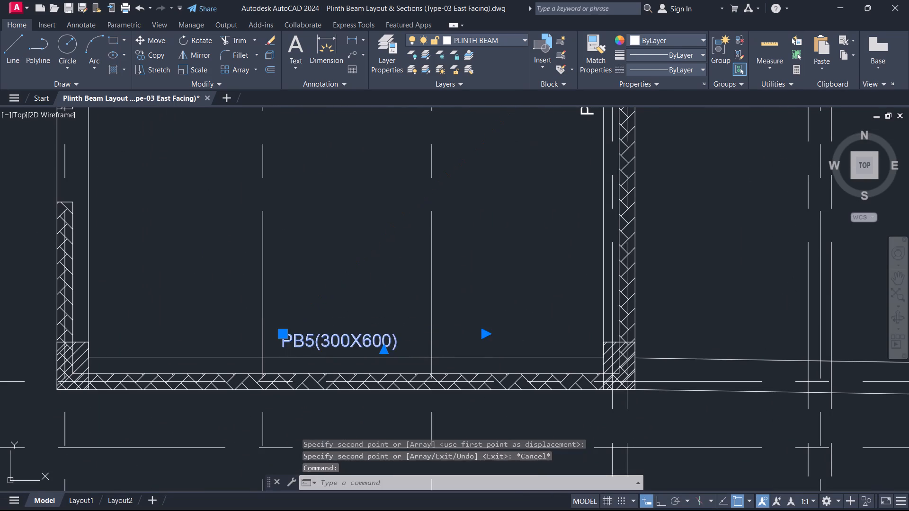
pyautogui.click(311, 340)
pyautogui.press('BackSpace')
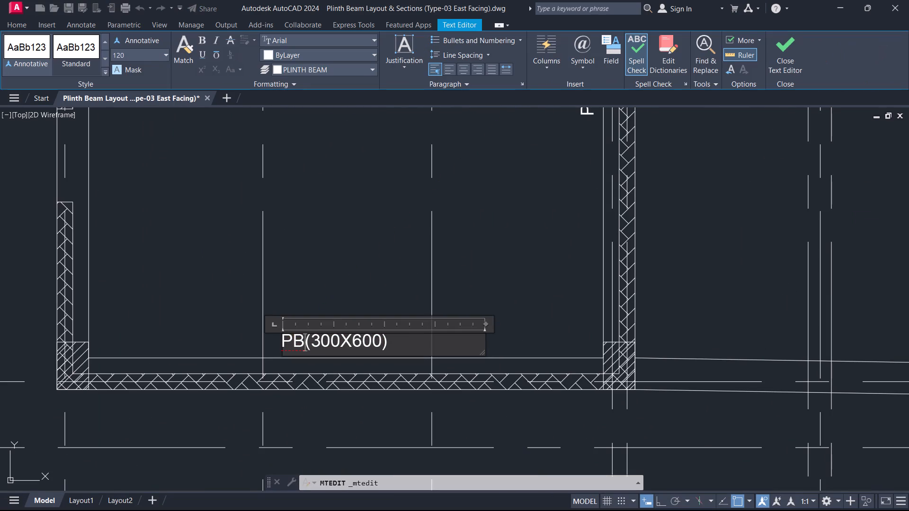
pyautogui.press('6')
pyautogui.click(392, 266)
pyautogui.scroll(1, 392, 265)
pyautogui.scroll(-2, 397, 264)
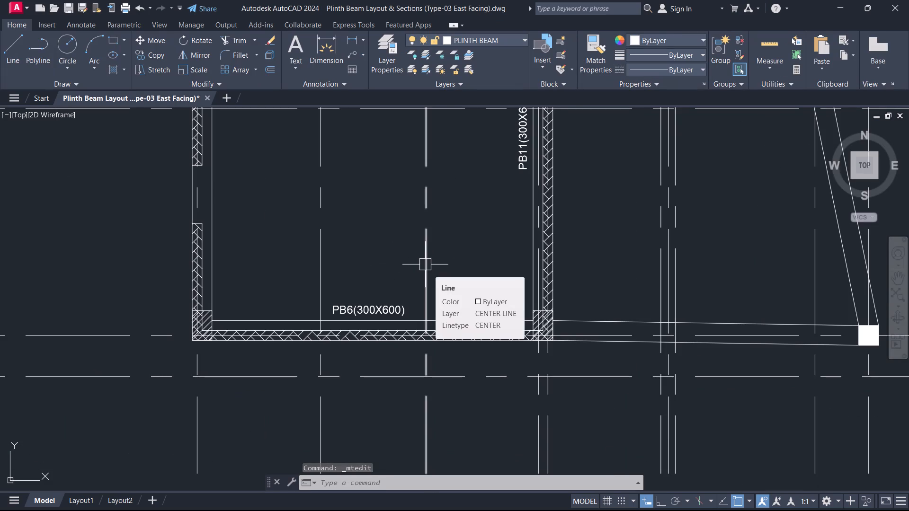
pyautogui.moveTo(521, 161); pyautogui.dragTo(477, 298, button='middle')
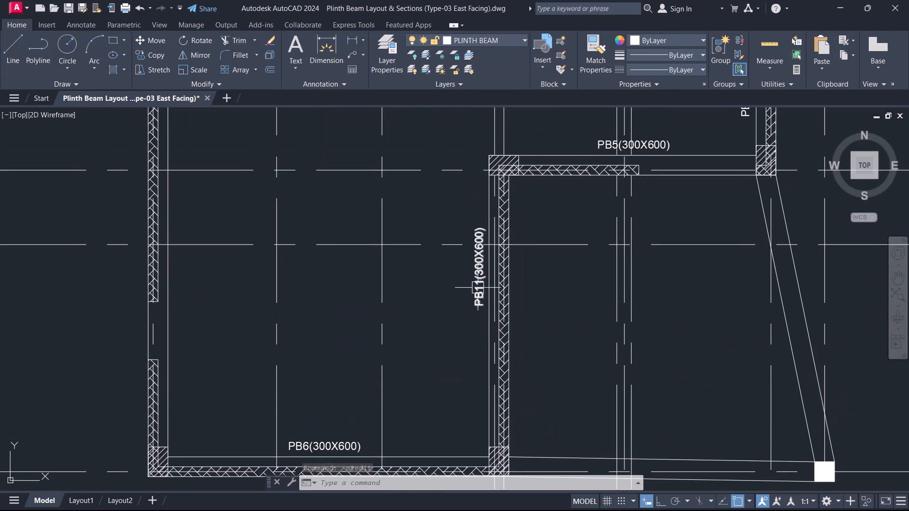
# Copy the vertical PB11(300X600) label to the east side of the outer west beam, just south of grid E.
pyautogui.click(478, 287)
pyautogui.write('CO')
pyautogui.press('space')
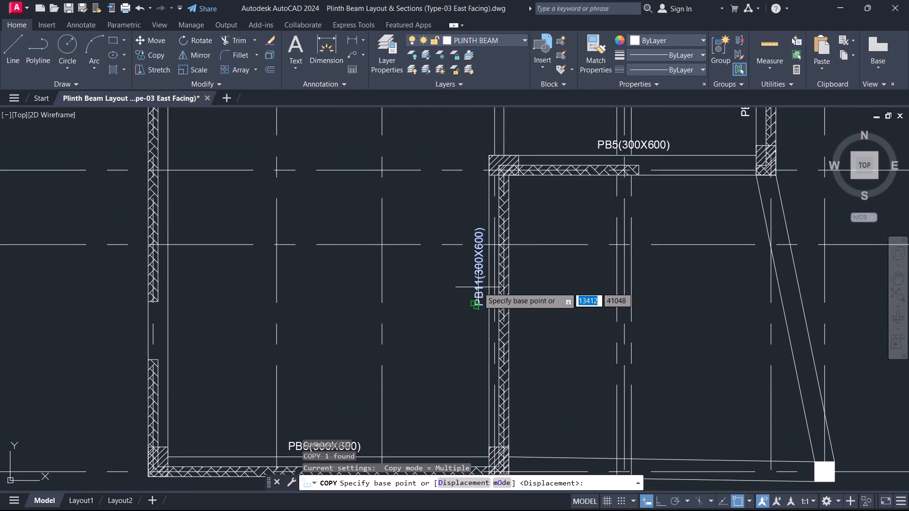
pyautogui.click(478, 287)
pyautogui.click(177, 328)
pyautogui.press('Escape')
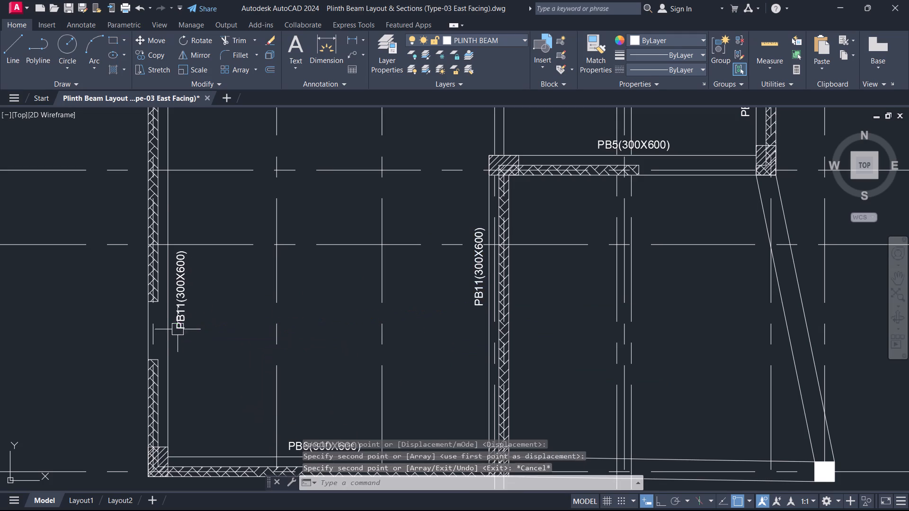
# Change the copied label beside the outer west beam south of grid E to read PB7(300X600).
pyautogui.doubleClick(179, 314)
pyautogui.click(204, 334)
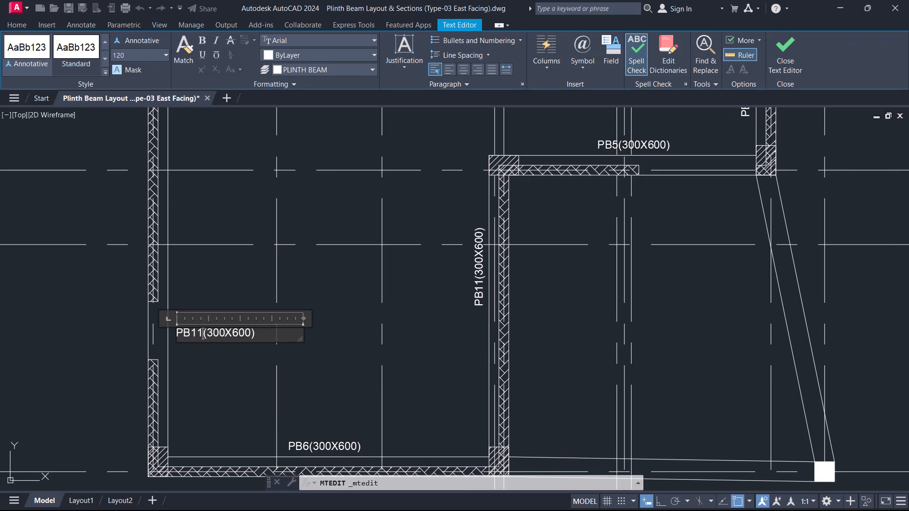
pyautogui.press('BackSpace')
pyautogui.press('BackSpace')
pyautogui.press('7')
pyautogui.click(801, 60)
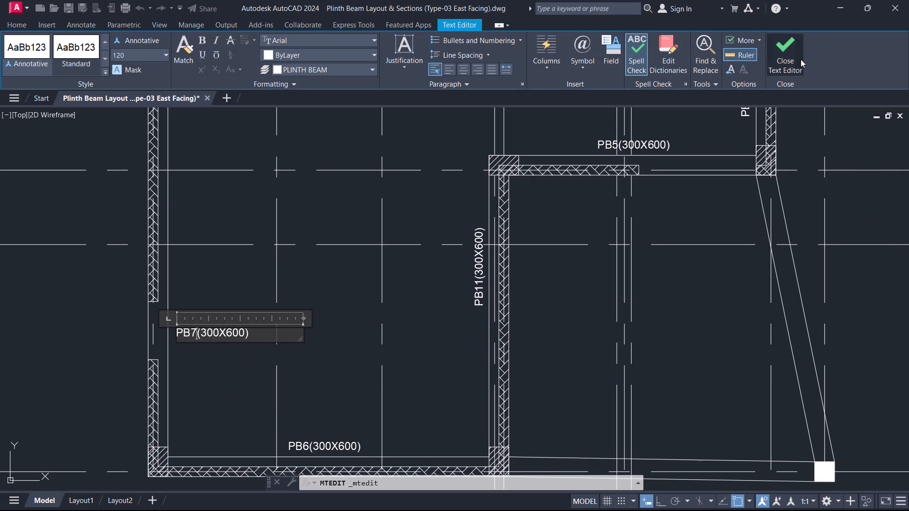
# Copy the PB7(300X600) label north along the outer west beam so that it starts at grid D.
pyautogui.scroll(-1, 377, 258)
pyautogui.scroll(-1, 520, 304)
pyautogui.moveTo(526, 312); pyautogui.dragTo(525, 329, button='middle')
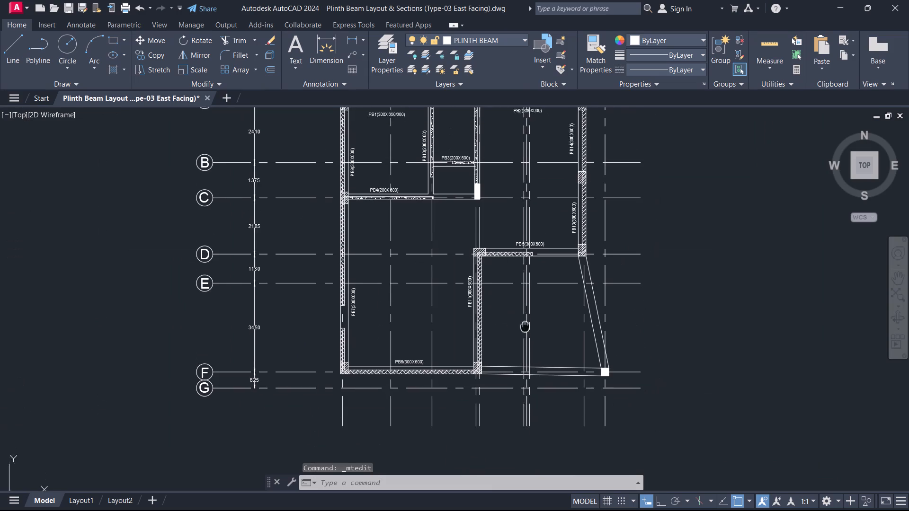
pyautogui.moveTo(525, 329); pyautogui.dragTo(512, 386, button='middle')
pyautogui.scroll(-1, 491, 363)
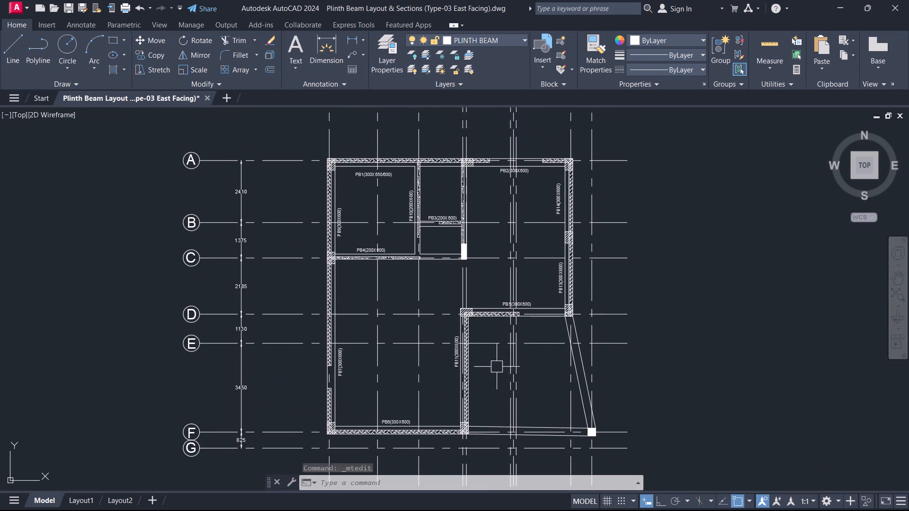
pyautogui.scroll(3, 334, 355)
pyautogui.scroll(1, 444, 359)
pyautogui.click(466, 359)
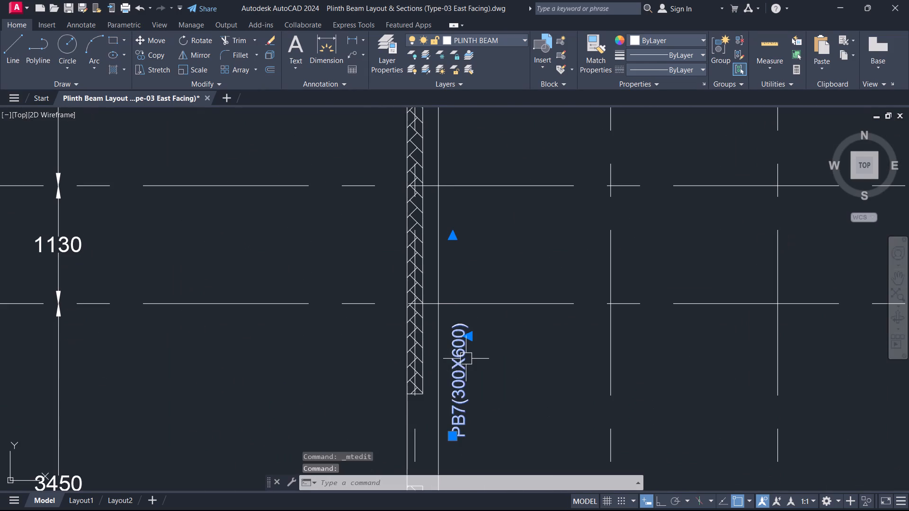
pyautogui.write('CO')
pyautogui.press('space')
pyautogui.click(466, 359)
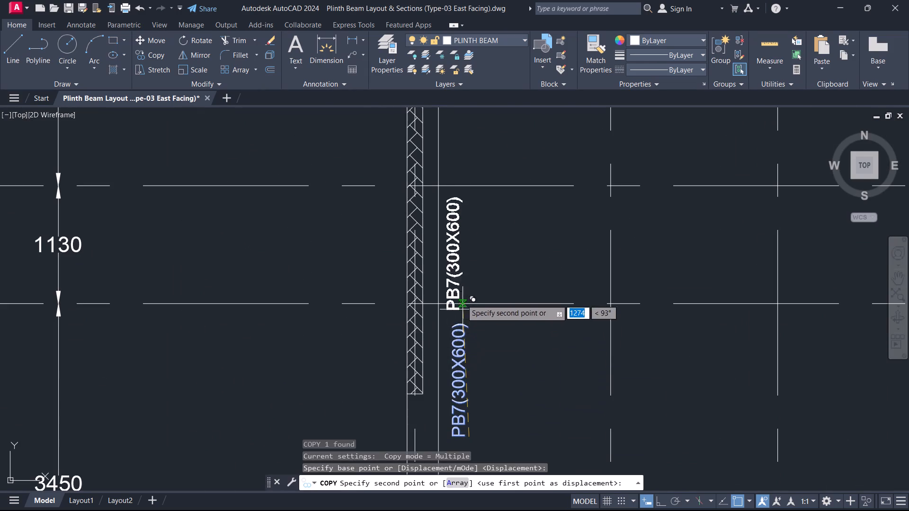
pyautogui.scroll(-3, 464, 241)
pyautogui.moveTo(464, 241); pyautogui.dragTo(469, 311, button='middle')
pyautogui.scroll(4, 463, 309)
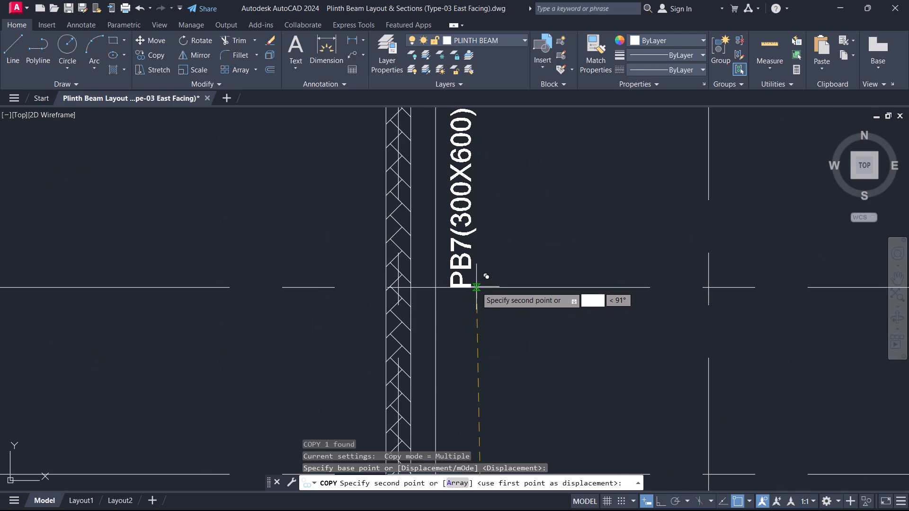
pyautogui.click(476, 287)
pyautogui.press('Escape')
# Change the copied label at grid D beside the outer west beam to read PB8(300X600).
pyautogui.doubleClick(463, 247)
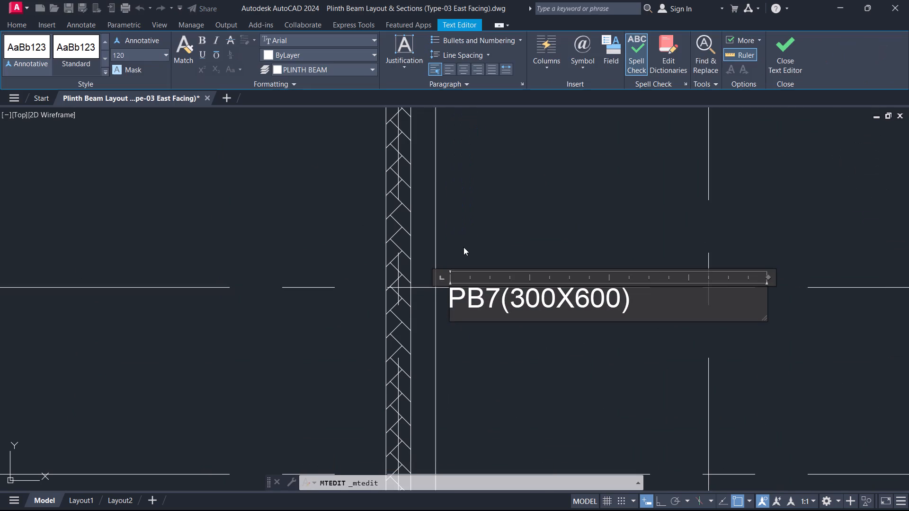
pyautogui.press('Right')
pyautogui.press('BackSpace')
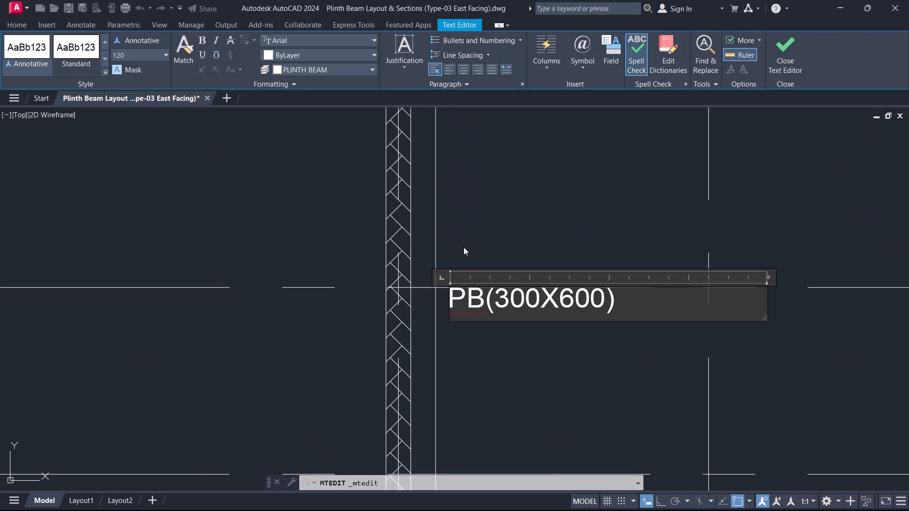
pyautogui.press('8')
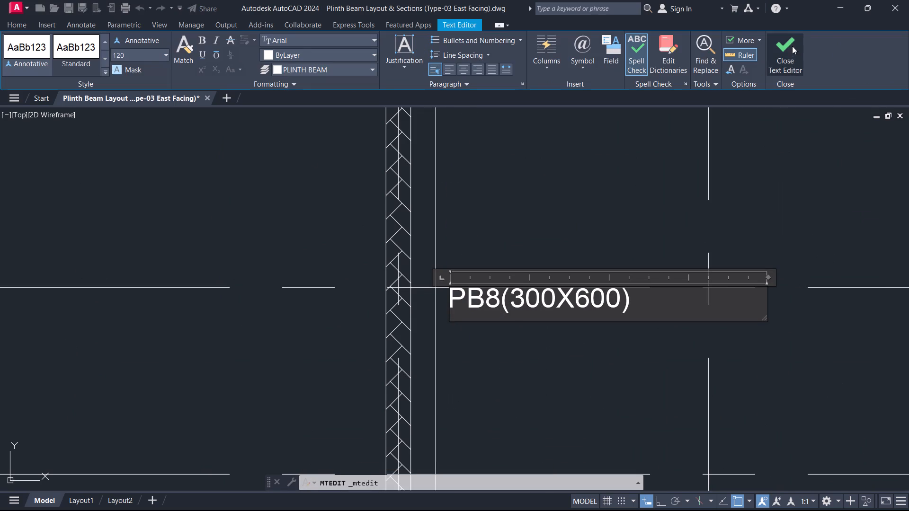
pyautogui.click(792, 56)
# Move the PB8(300X600) label straight north a short distance, clear of the grid D line, with ortho on and object snap off.
pyautogui.scroll(-1, 504, 310)
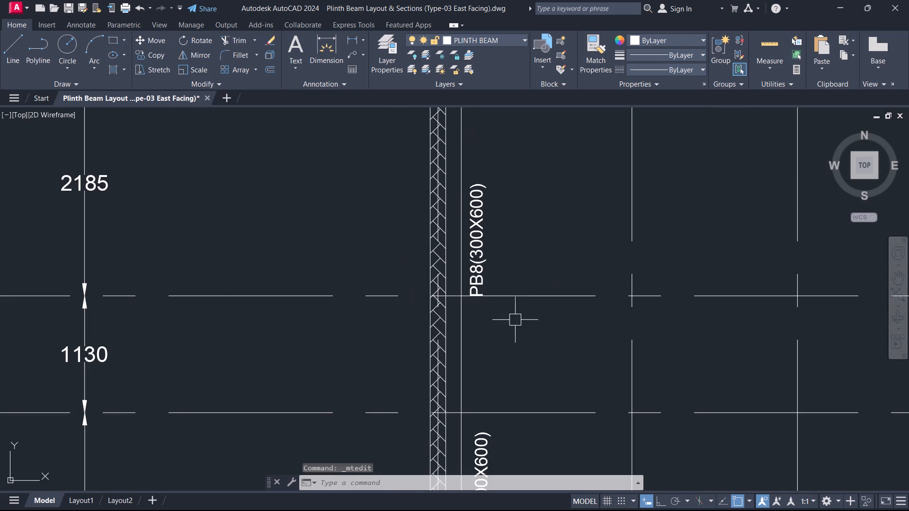
pyautogui.scroll(-1, 600, 360)
pyautogui.moveTo(600, 360); pyautogui.dragTo(600, 360, button='middle')
pyautogui.scroll(-1, 598, 360)
pyautogui.moveTo(600, 360); pyautogui.dragTo(358, 336, button='middle')
pyautogui.scroll(3, 342, 305)
pyautogui.click(292, 284)
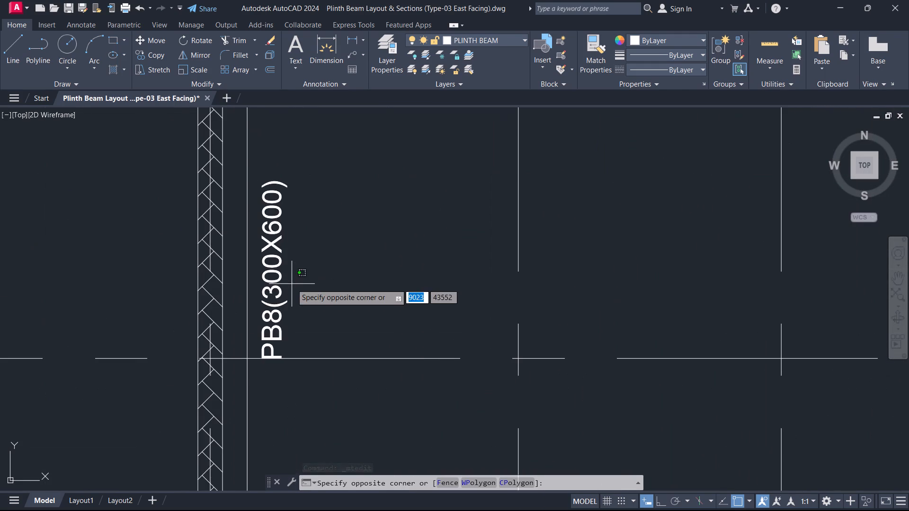
pyautogui.scroll(1, 292, 284)
pyautogui.click(274, 265)
pyautogui.press('m')
pyautogui.press('space')
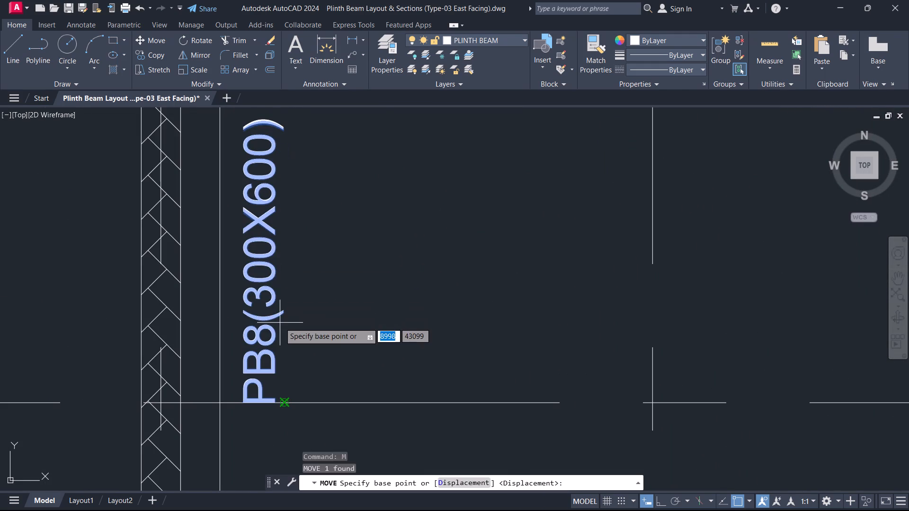
pyautogui.click(280, 323)
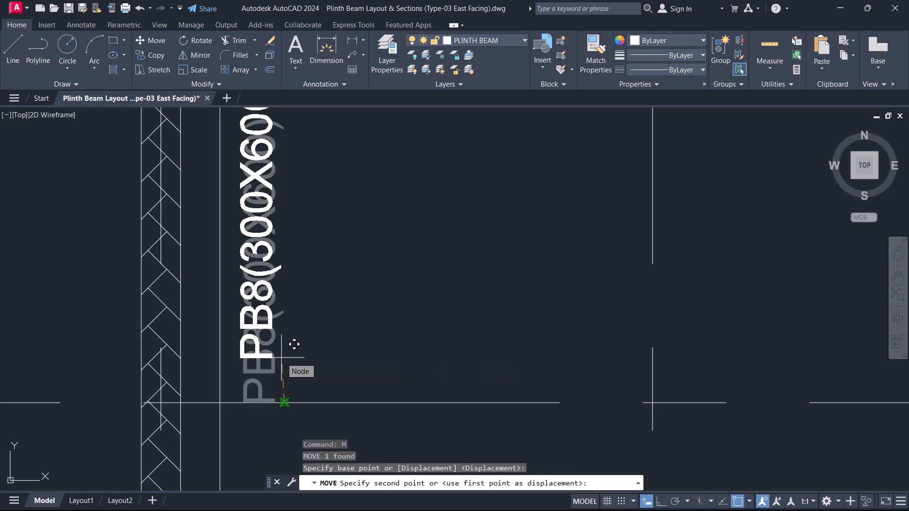
pyautogui.press('F8')
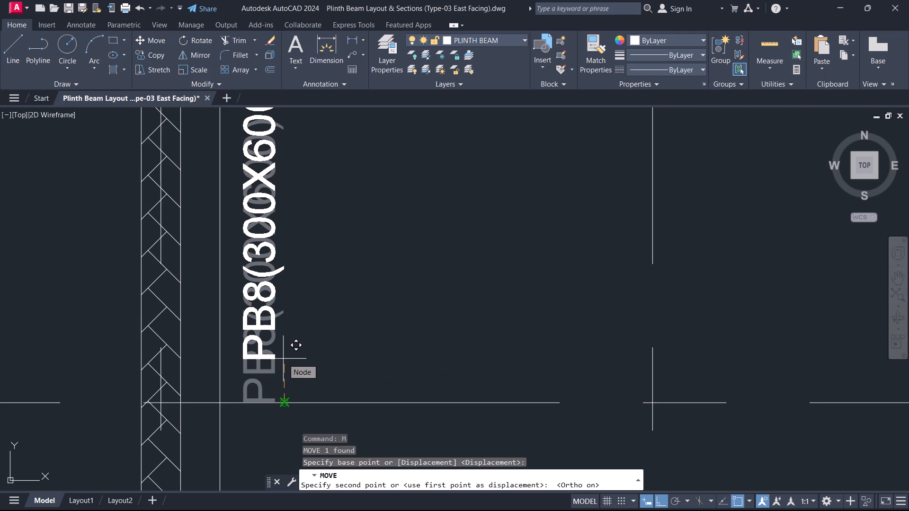
pyautogui.press('F3')
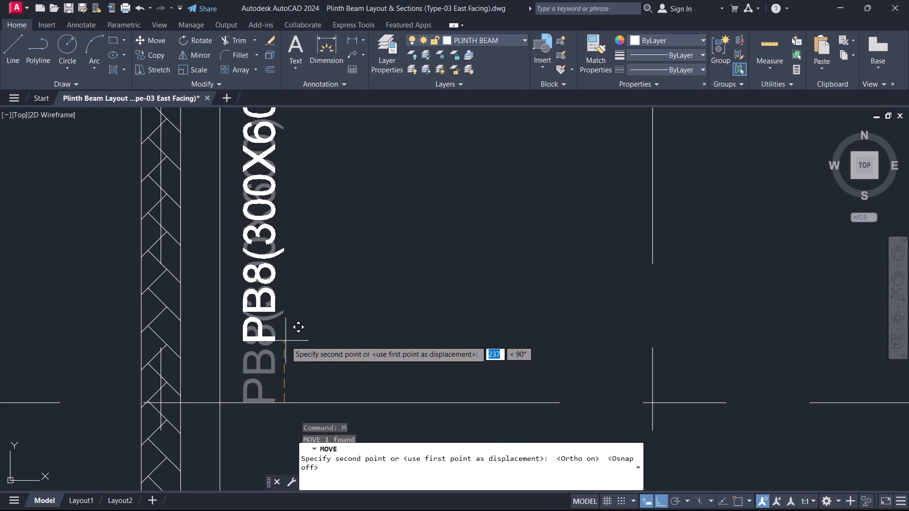
pyautogui.click(285, 349)
pyautogui.press('F3')
pyautogui.press('Escape')
# Copy the PB11(300X600) label horizontally to the east side of its hatched beam between grids D and F.
pyautogui.scroll(-3, 287, 352)
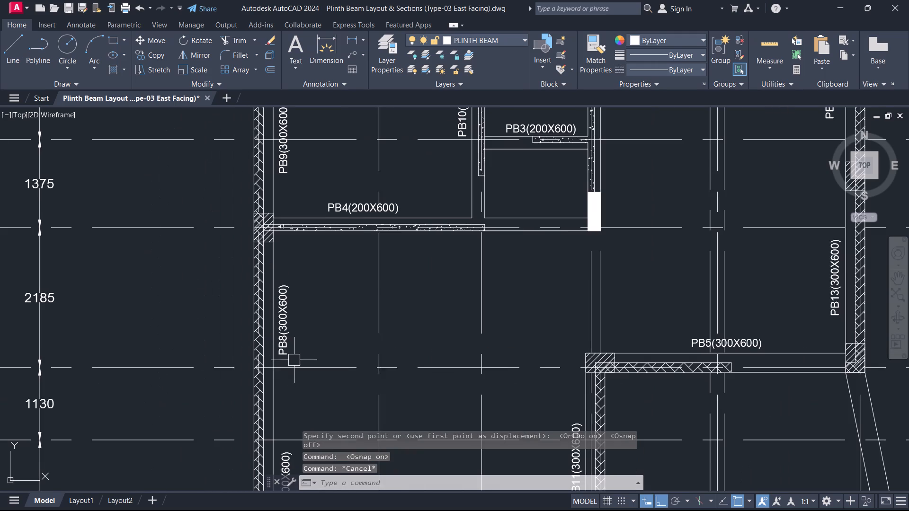
pyautogui.moveTo(336, 368); pyautogui.dragTo(294, 391, button='middle')
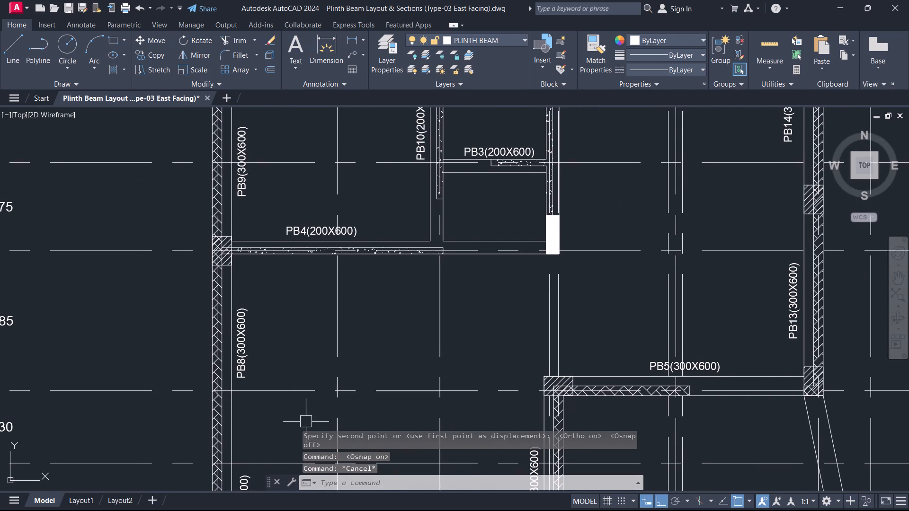
pyautogui.moveTo(610, 423); pyautogui.dragTo(569, 352, button='middle')
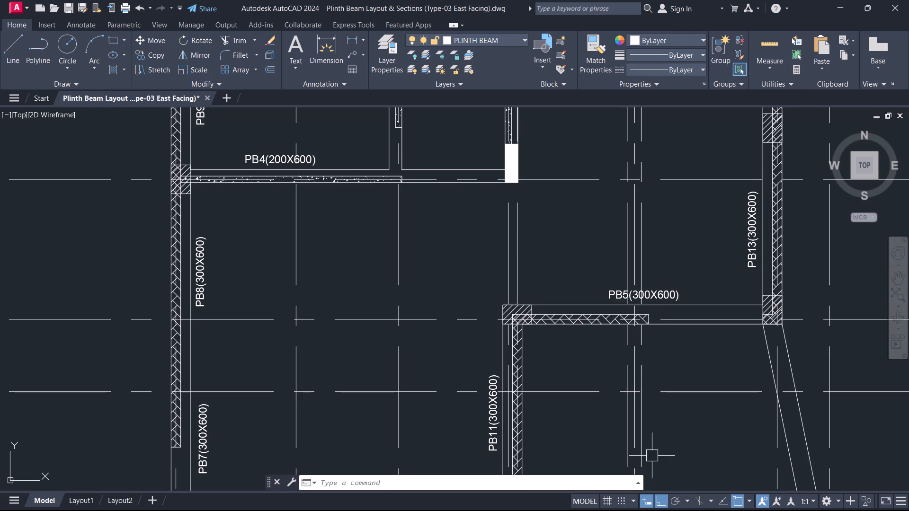
pyautogui.scroll(1, 505, 398)
pyautogui.moveTo(504, 394); pyautogui.dragTo(522, 299, button='middle')
pyautogui.click(500, 344)
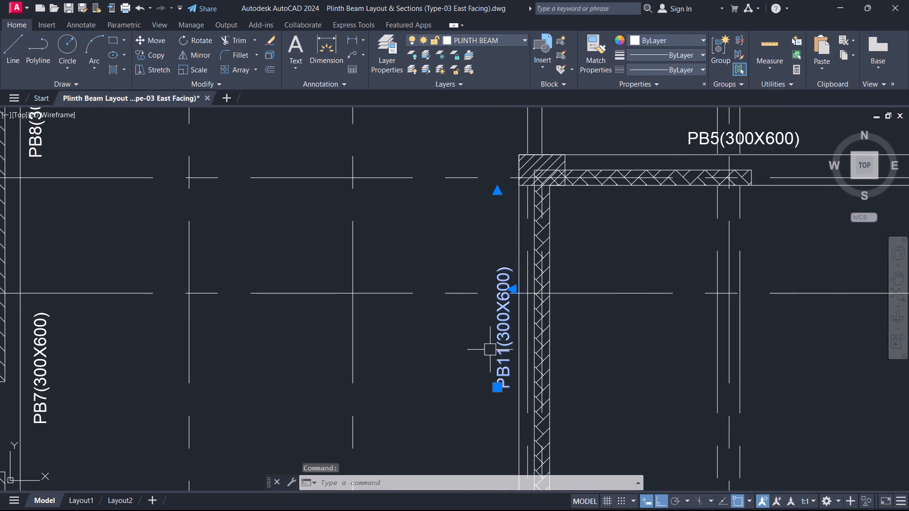
pyautogui.press('c')
pyautogui.press('o')
pyautogui.press('space')
pyautogui.click(483, 352)
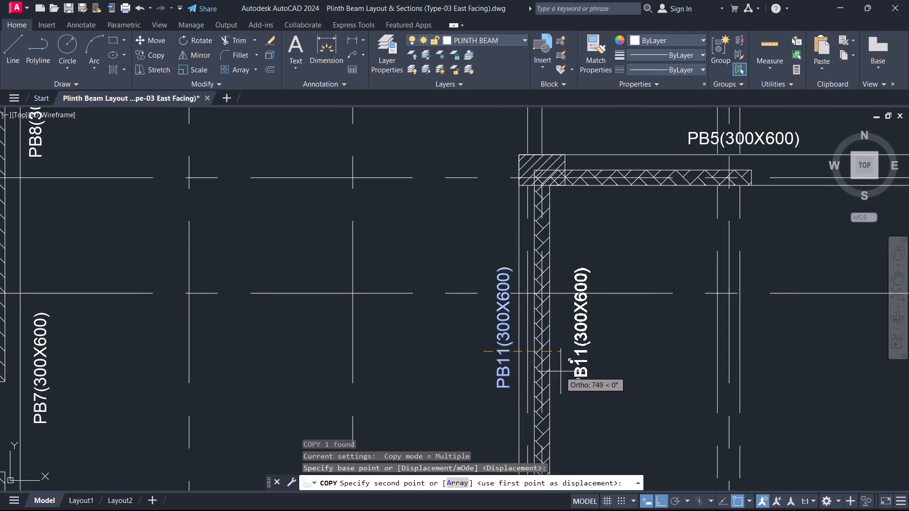
pyautogui.scroll(3, 551, 365)
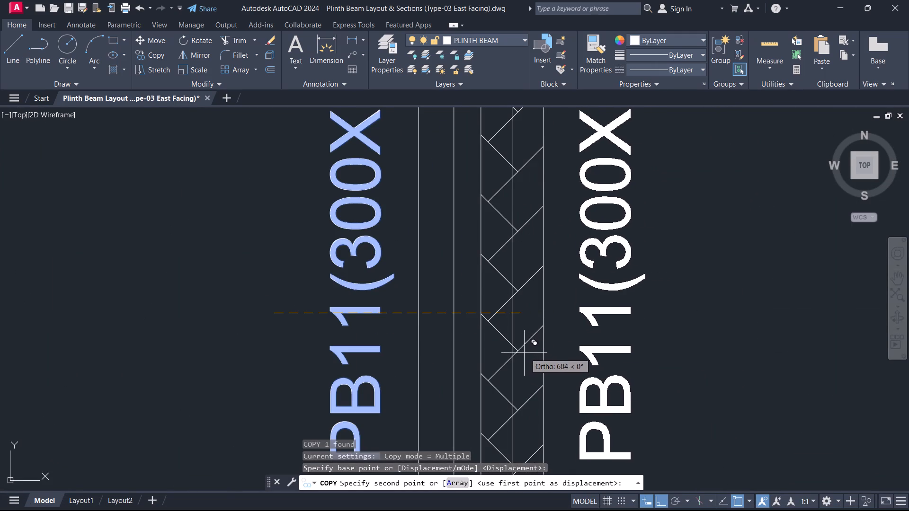
pyautogui.click(528, 360)
pyautogui.press('Escape')
# Replace the text of the copied label east of the PB11 beam with 950 U/S.
pyautogui.doubleClick(606, 315)
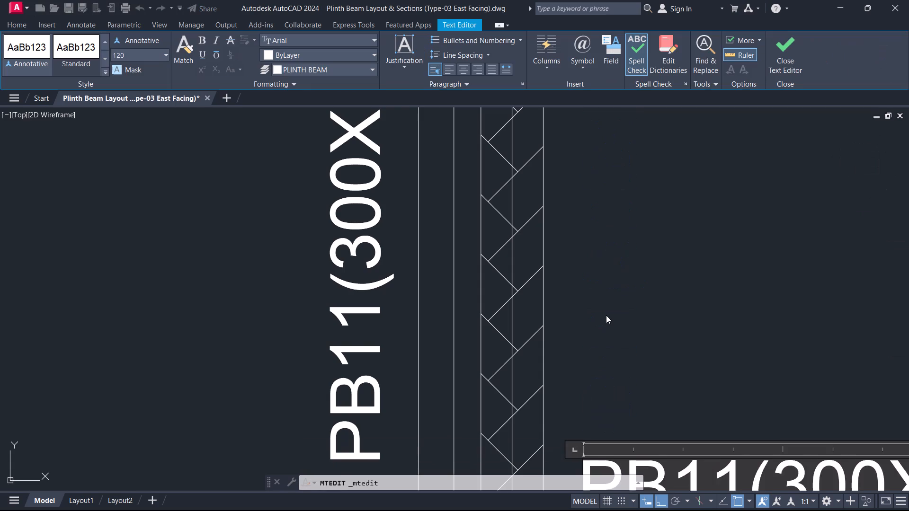
pyautogui.hotkey('ctrl', 'a')
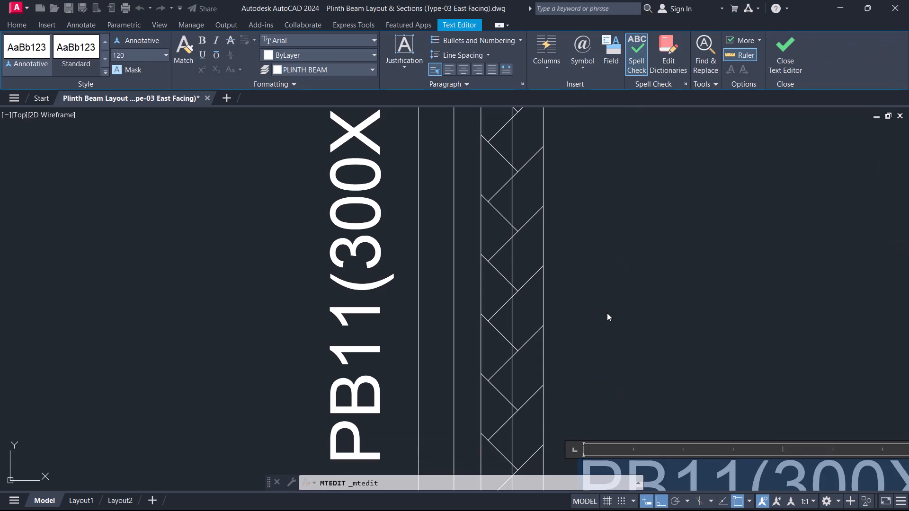
pyautogui.press('9')
pyautogui.write('50')
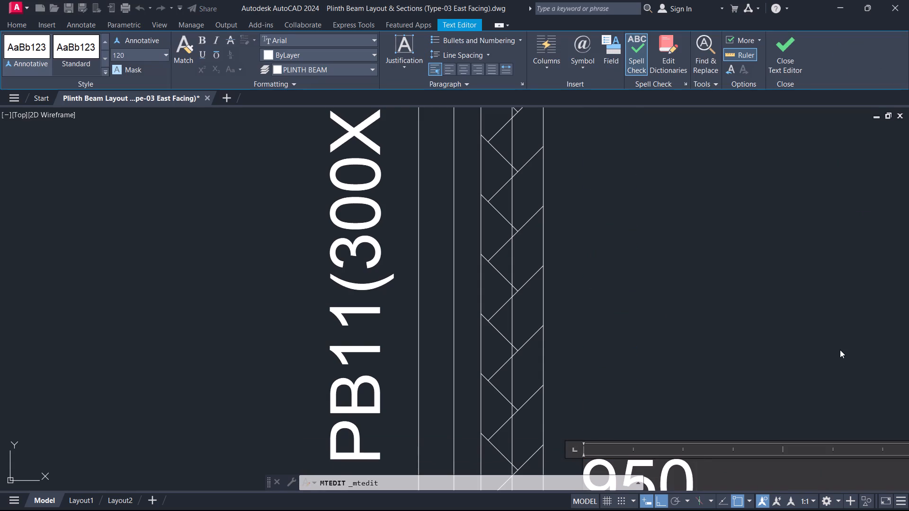
pyautogui.press('space')
pyautogui.write('U/')
pyautogui.press('s')
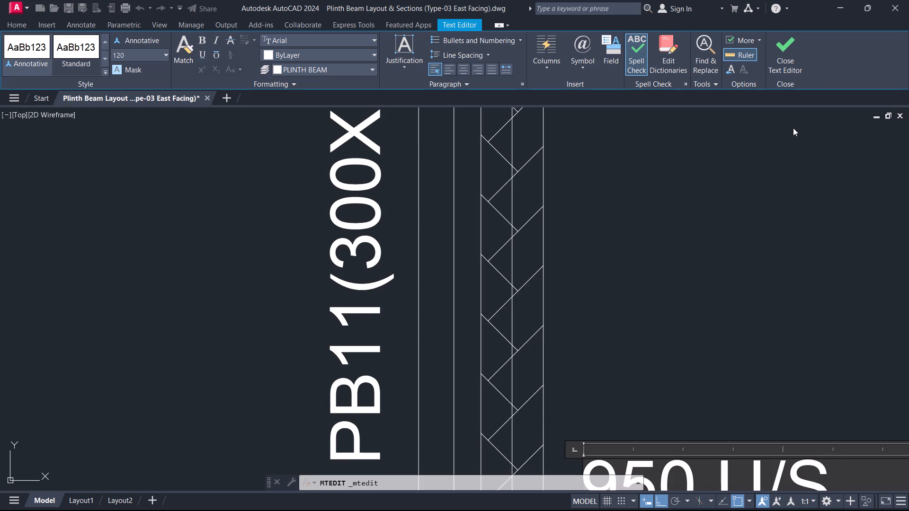
pyautogui.moveTo(797, 55); pyautogui.dragTo(807, 55)
pyautogui.click(785, 51)
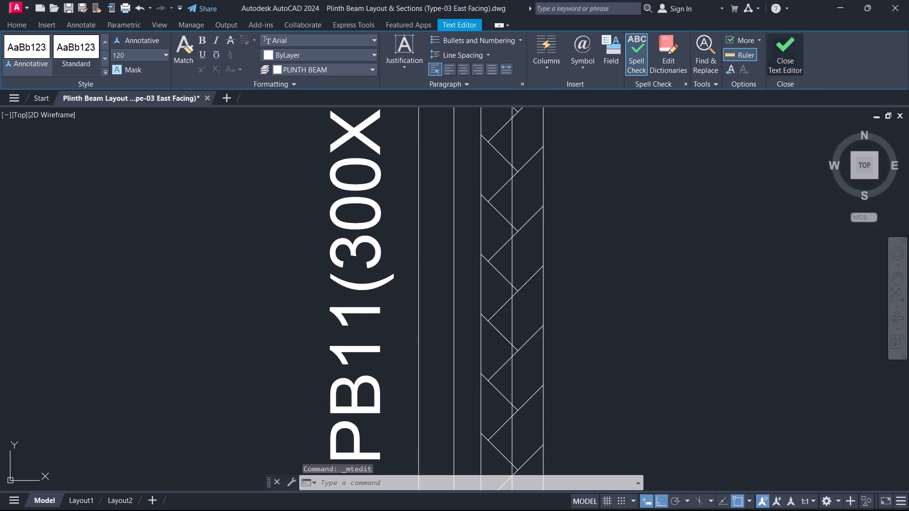
# Copy the vertical 950 U/S label straight south to the empty area below grid G.
pyautogui.scroll(-3, 758, 256)
pyautogui.moveTo(732, 298); pyautogui.dragTo(741, 213, button='middle')
pyautogui.scroll(1, 731, 296)
pyautogui.scroll(-2, 741, 213)
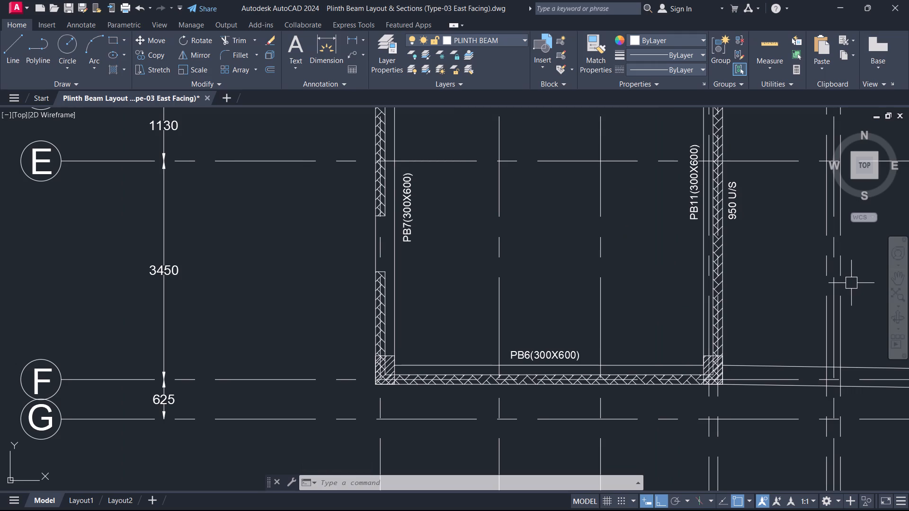
pyautogui.click(738, 208)
pyautogui.write('CO')
pyautogui.press('space')
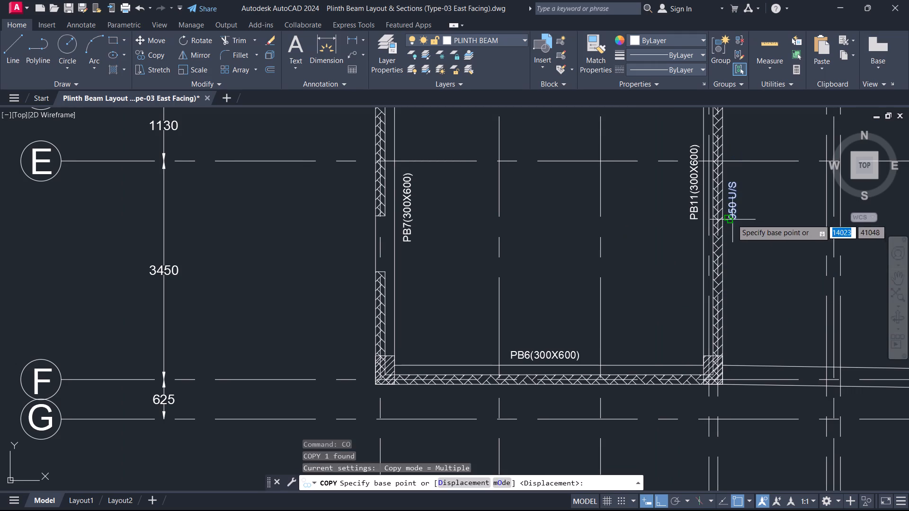
pyautogui.click(730, 216)
pyautogui.moveTo(735, 410); pyautogui.dragTo(760, 278, button='middle')
pyautogui.scroll(-4, 762, 390)
pyautogui.scroll(3, 743, 405)
pyautogui.click(755, 412)
pyautogui.press('Escape')
# Rotate the copied 950 U/S label below the plan by 270 degrees so it reads horizontally.
pyautogui.click(802, 412)
pyautogui.click(774, 391)
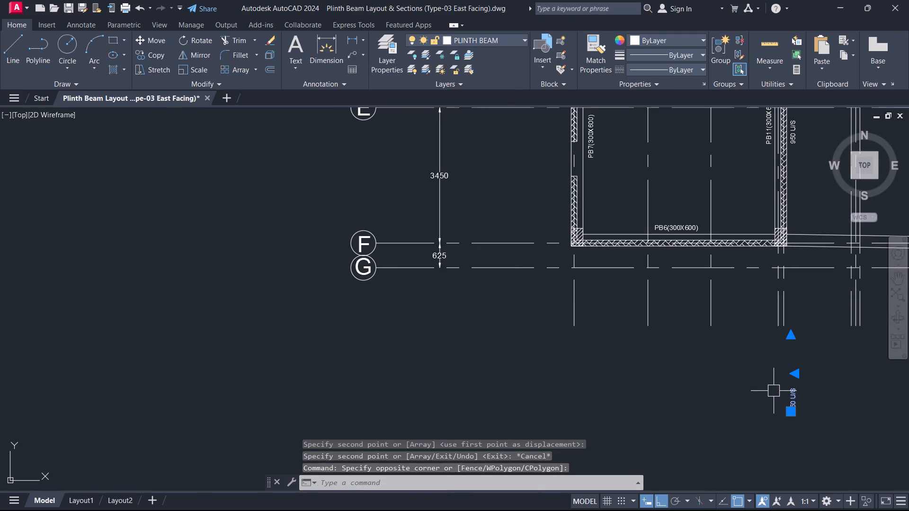
pyautogui.press('r')
pyautogui.press('o')
pyautogui.press('space')
pyautogui.scroll(2, 775, 408)
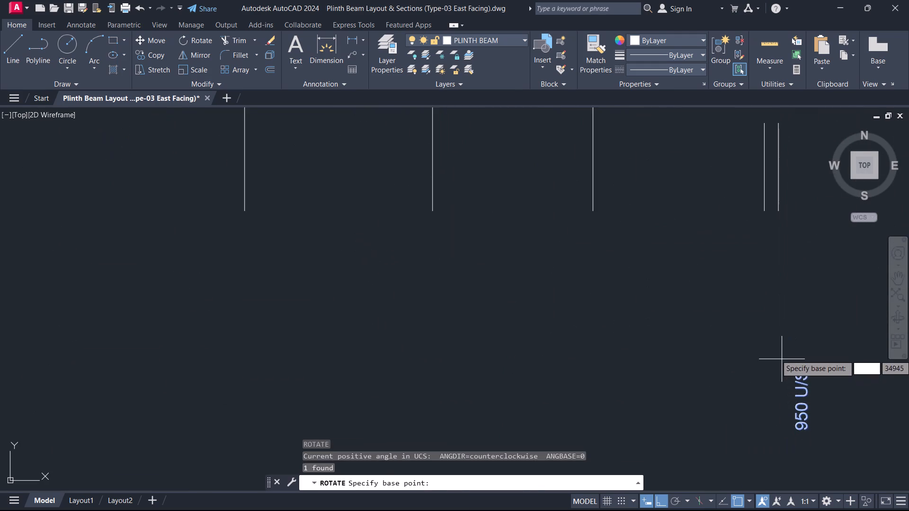
pyautogui.scroll(1, 782, 342)
pyautogui.click(782, 342)
pyautogui.click(781, 452)
# Copy the horizontal 950 U/S label from below the plan straight north to just below the grid F beam line.
pyautogui.click(715, 398)
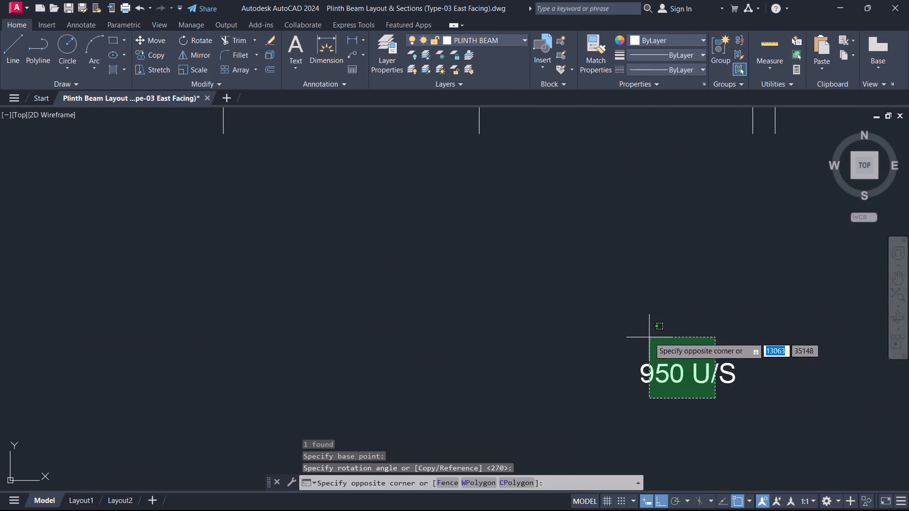
pyautogui.click(649, 337)
pyautogui.write('CO')
pyautogui.press('space')
pyautogui.click(664, 363)
pyautogui.scroll(-2, 569, 308)
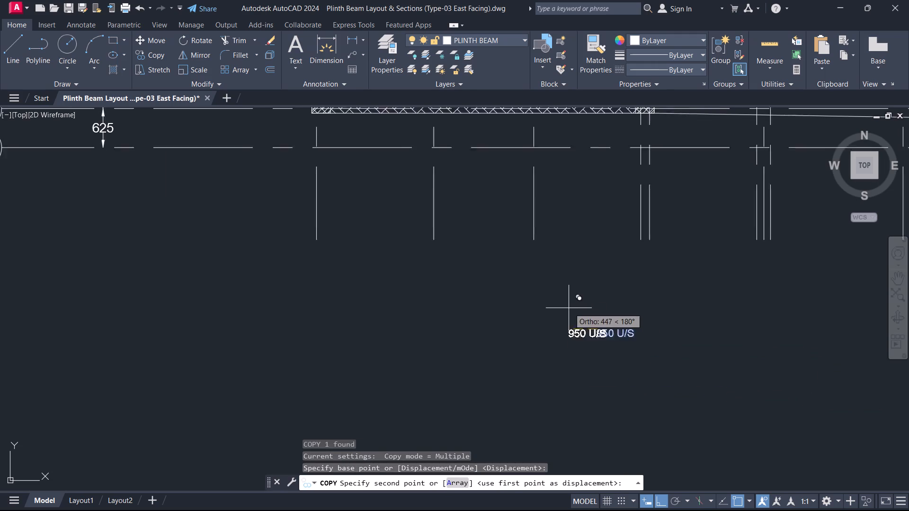
pyautogui.moveTo(569, 308); pyautogui.dragTo(605, 405, button='middle')
pyautogui.scroll(2, 510, 232)
pyautogui.click(523, 210)
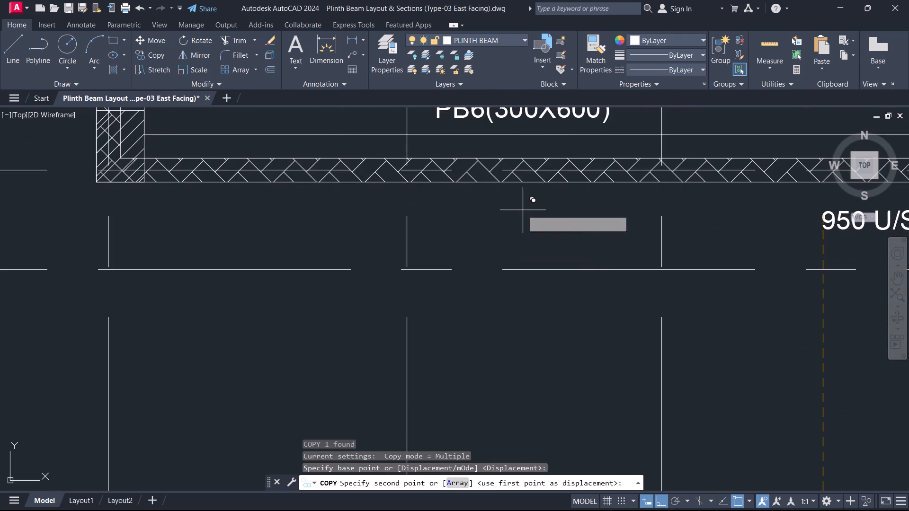
pyautogui.press('Escape')
# Move the copied 950 U/S label west so it sits centrally below the hatched PB6(300X600) beam.
pyautogui.click(851, 231)
pyautogui.write('M')
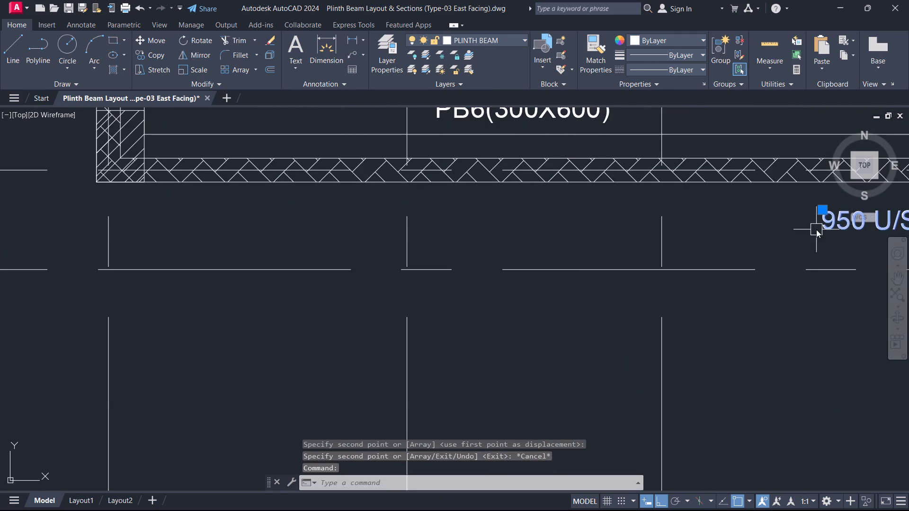
pyautogui.press('space')
pyautogui.click(814, 229)
pyautogui.click(461, 205)
pyautogui.press('Escape')
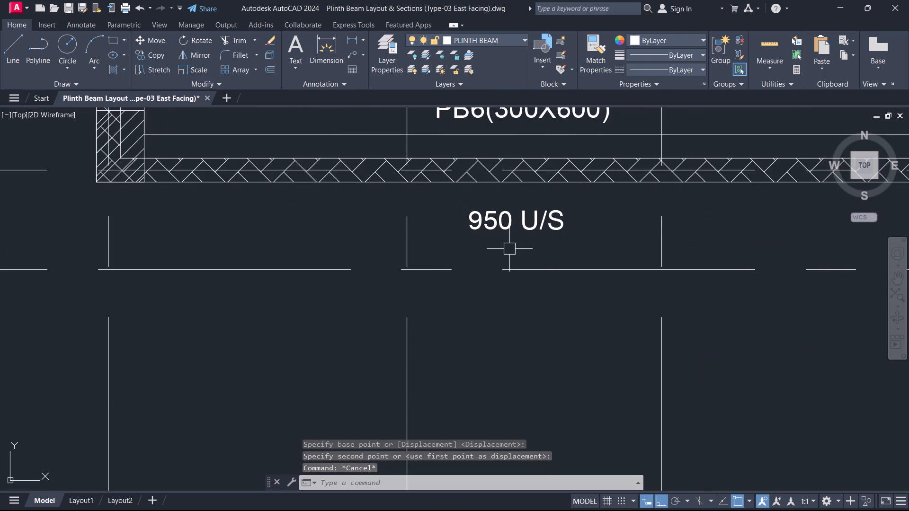
# Change the text of the label below the PB6 beam to 1100 U/S.
pyautogui.doubleClick(510, 224)
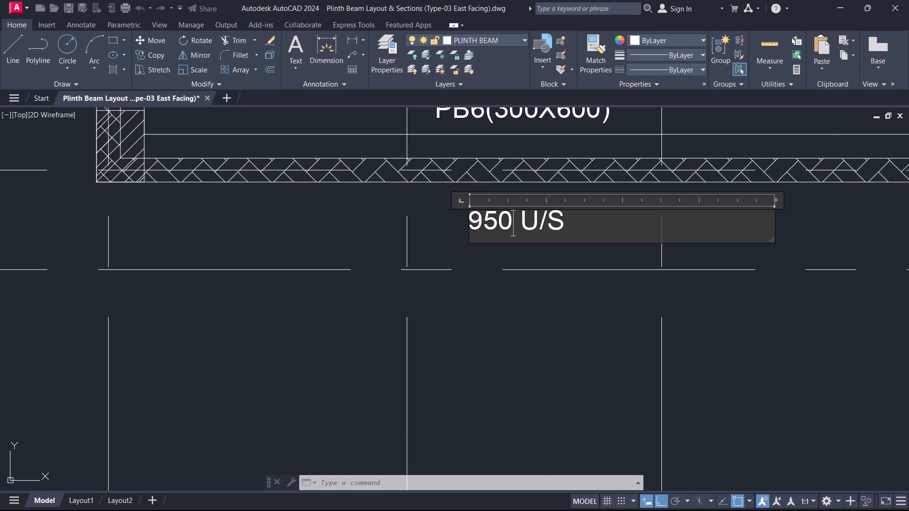
pyautogui.press('BackSpace')
pyautogui.press('BackSpace')
pyautogui.press('BackSpace')
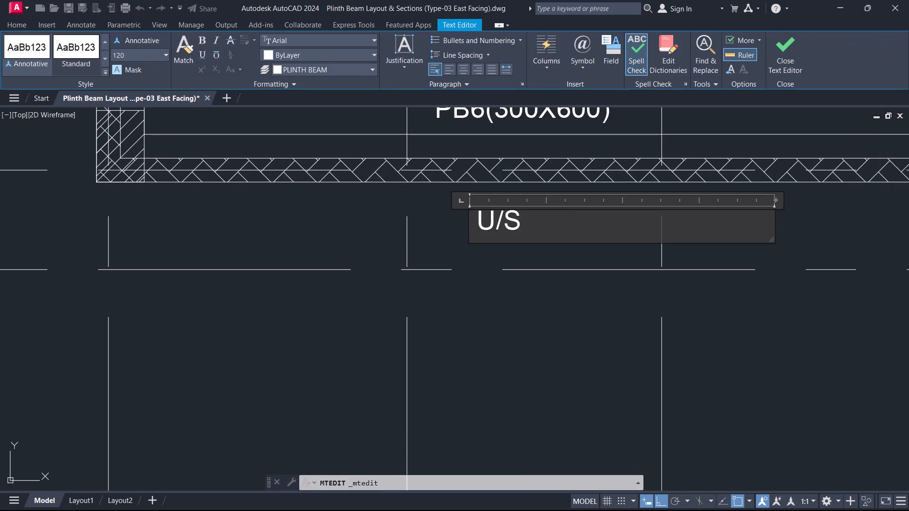
pyautogui.write('1100')
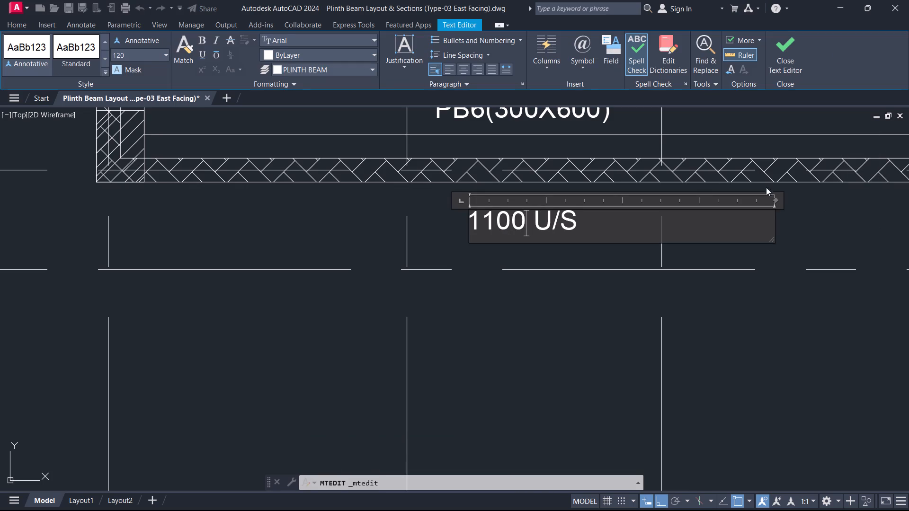
pyautogui.moveTo(799, 56); pyautogui.dragTo(793, 55)
# Delete the leftover horizontal 950 U/S label in the empty area below grid G.
pyautogui.scroll(-3, 495, 306)
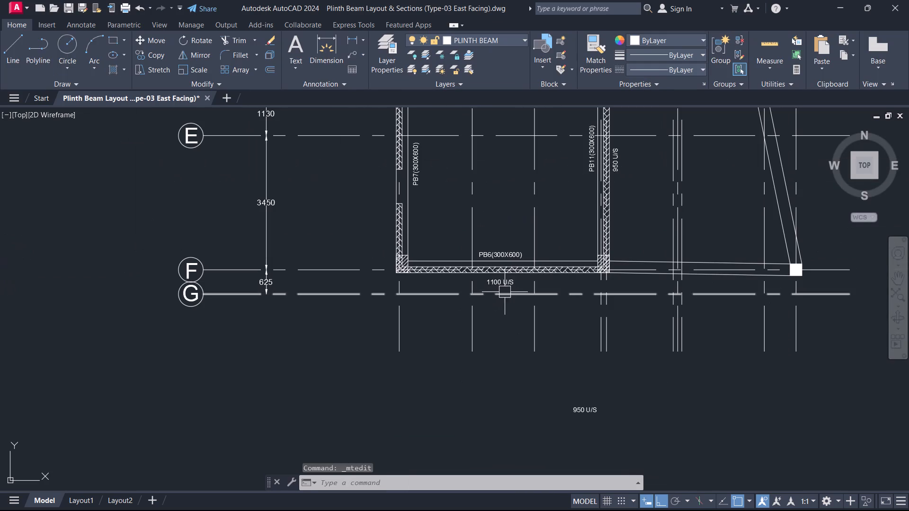
pyautogui.click(569, 411)
pyautogui.press('Delete')
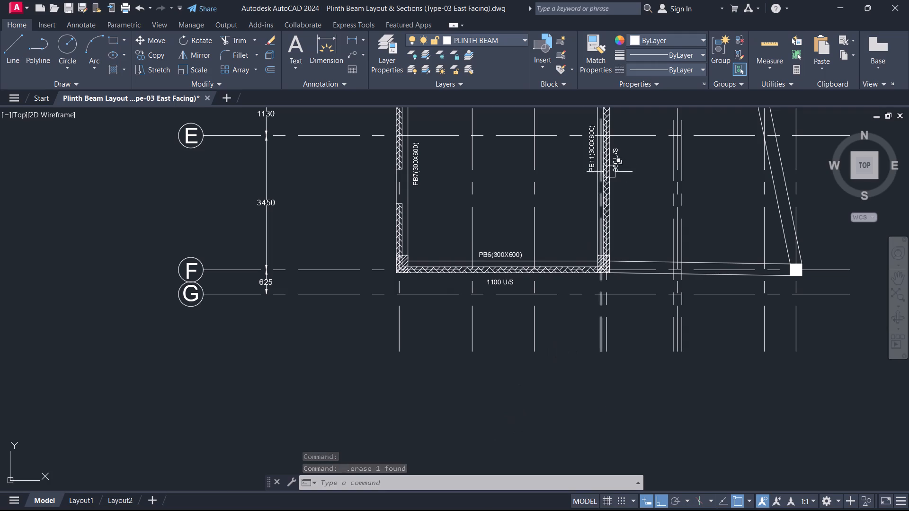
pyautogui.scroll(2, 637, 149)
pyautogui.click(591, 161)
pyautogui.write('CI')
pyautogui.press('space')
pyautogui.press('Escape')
# Copy the vertical 950 U/S label beside PB11 to the west side of the PB8 beam, with ortho and object snap off.
pyautogui.click(589, 184)
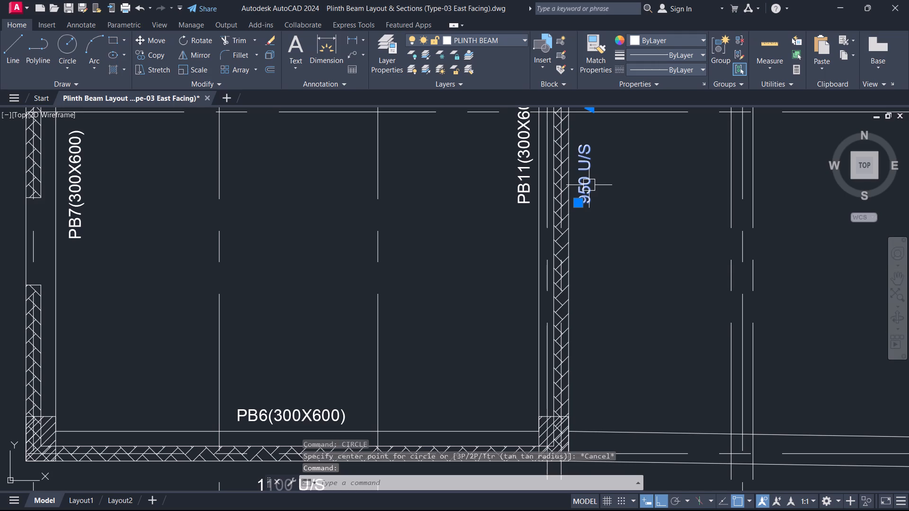
pyautogui.press('c')
pyautogui.write('O')
pyautogui.press('space')
pyautogui.moveTo(587, 181); pyautogui.dragTo(592, 183)
pyautogui.scroll(-7, 583, 195)
pyautogui.scroll(1, 469, 218)
pyautogui.scroll(-1, 419, 208)
pyautogui.scroll(1, 487, 124)
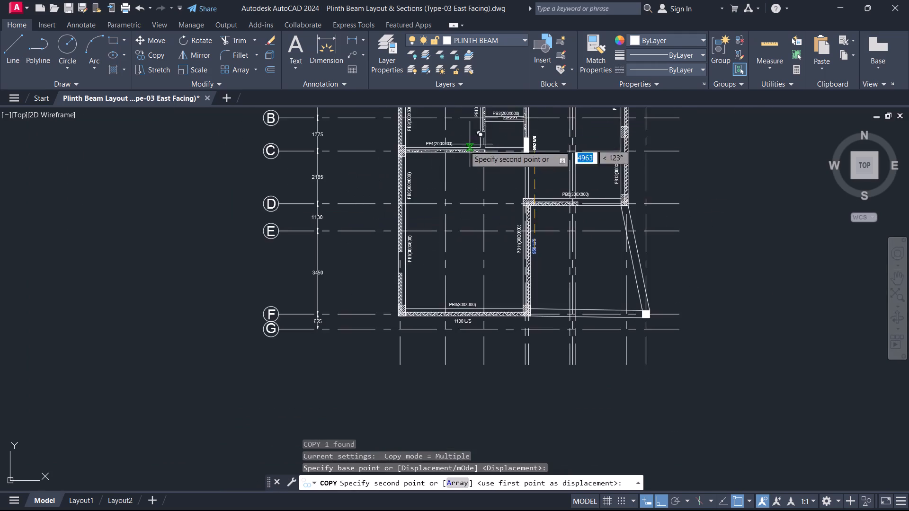
pyautogui.scroll(1, 402, 191)
pyautogui.press('F8')
pyautogui.scroll(1, 453, 214)
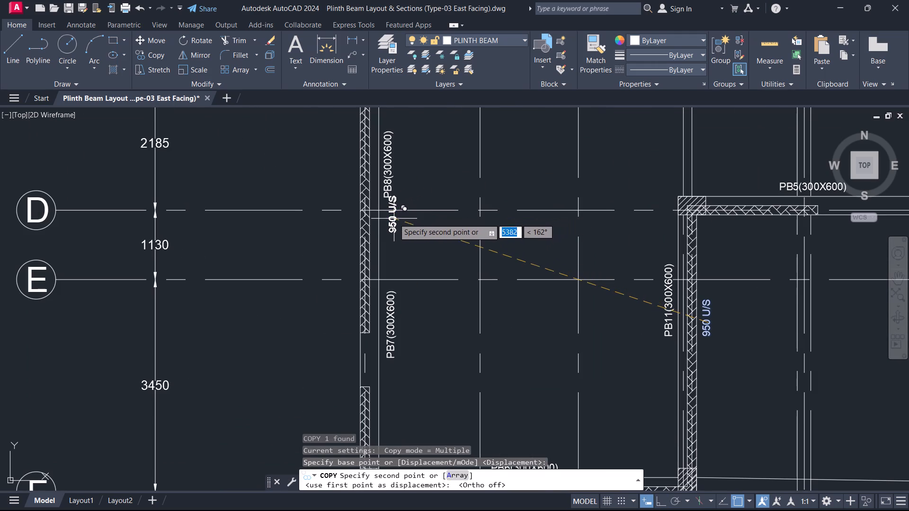
pyautogui.press('F3')
pyautogui.scroll(-3, 386, 229)
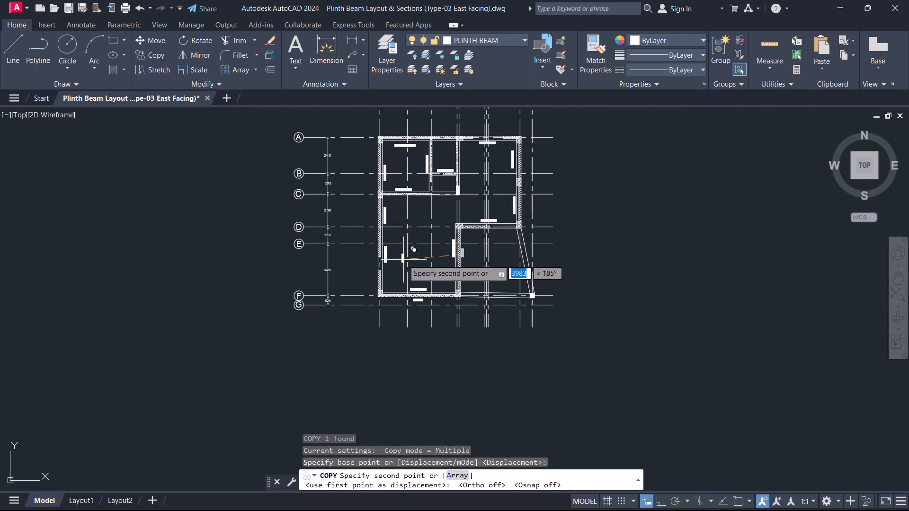
pyautogui.scroll(5, 377, 221)
pyautogui.moveTo(383, 182); pyautogui.dragTo(392, 272, button='middle')
pyautogui.scroll(1, 384, 269)
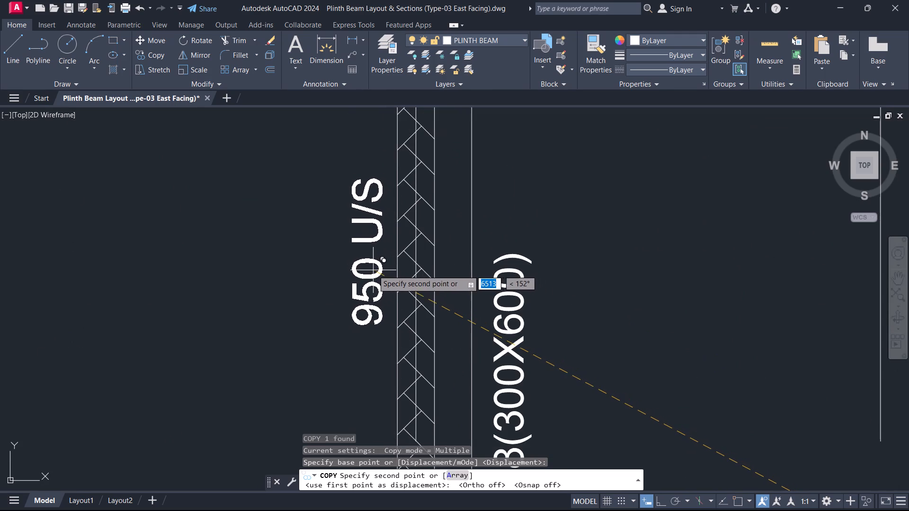
pyautogui.click(373, 270)
# Place another copy of the vertical 950 U/S label on the west side of the PB9 beam, just above grid C.
pyautogui.scroll(-5, 381, 232)
pyautogui.moveTo(390, 225); pyautogui.dragTo(427, 327, button='middle')
pyautogui.scroll(4, 424, 317)
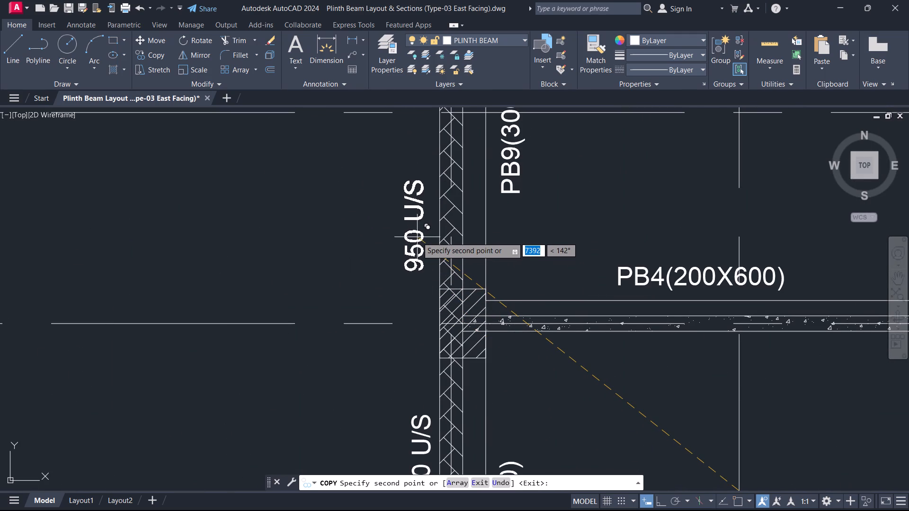
pyautogui.click(417, 237)
pyautogui.press('Escape')
# Change the text of the vertical label west of the PB8 beam to 300 U/S.
pyautogui.scroll(-1, 419, 384)
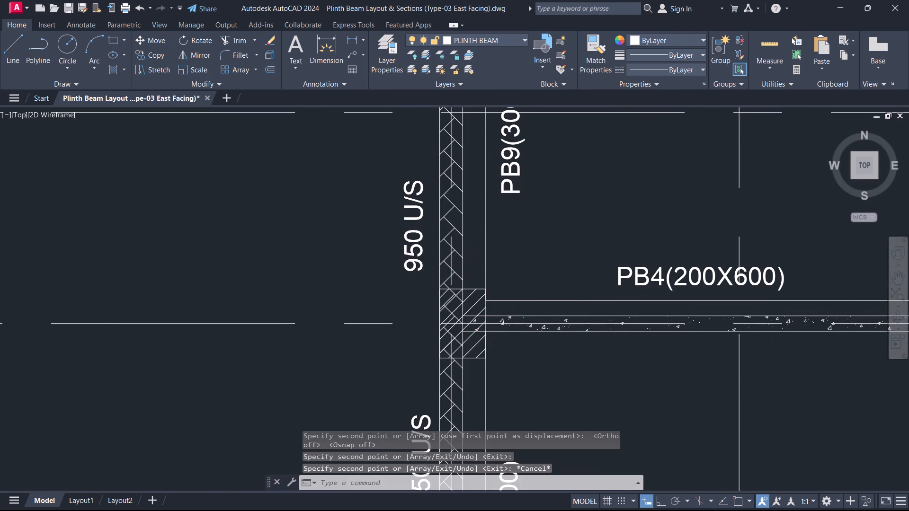
pyautogui.scroll(-1, 423, 385)
pyautogui.moveTo(425, 380); pyautogui.dragTo(411, 327, button='middle')
pyautogui.scroll(1, 421, 360)
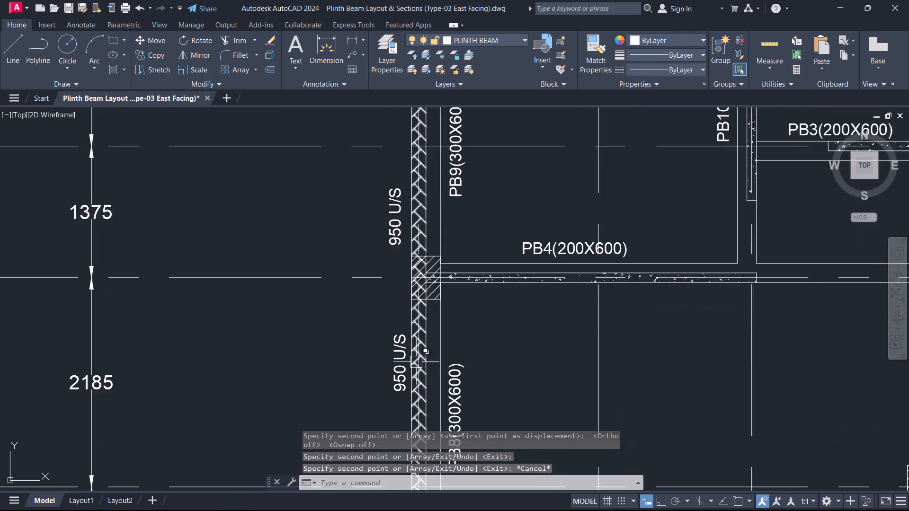
pyautogui.scroll(1, 415, 361)
pyautogui.scroll(-1, 409, 356)
pyautogui.doubleClick(397, 379)
pyautogui.doubleClick(400, 379)
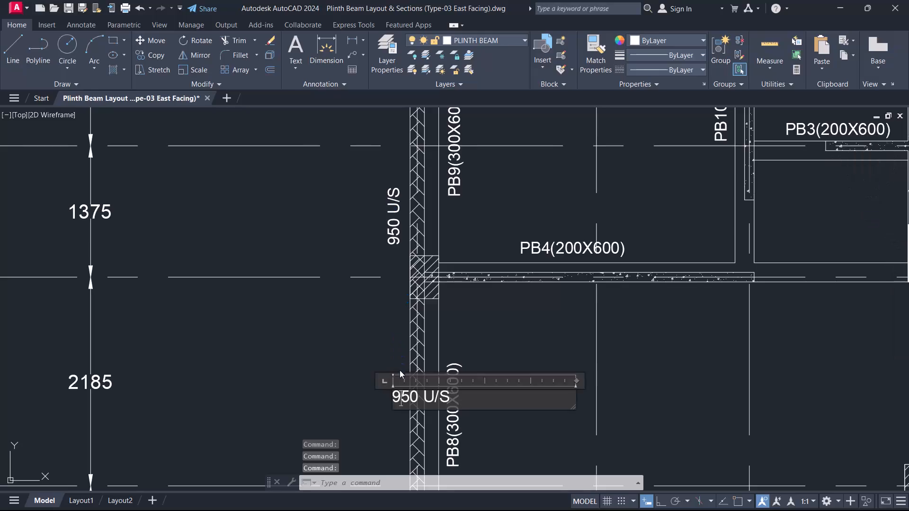
pyautogui.click(418, 390)
pyautogui.moveTo(415, 391); pyautogui.dragTo(291, 322)
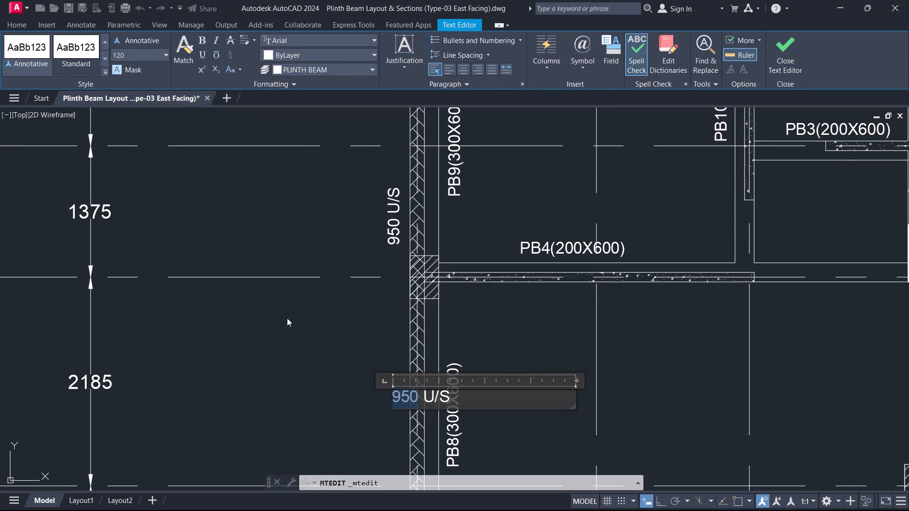
pyautogui.write('300')
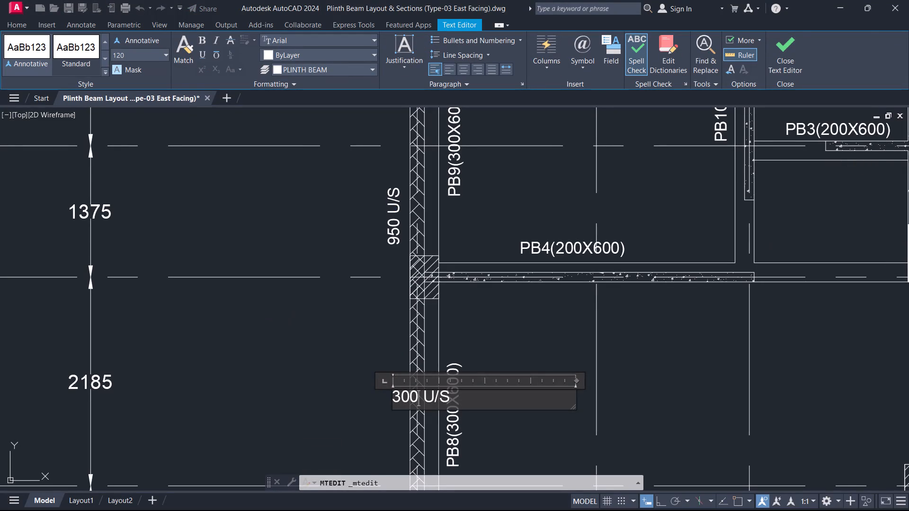
pyautogui.click(773, 48)
# Copy the 1100 U/S label from below PB6 to just above the grid A hatched beam, between grids 3 and 4.
pyautogui.scroll(-3, 513, 155)
pyautogui.scroll(1, 429, 204)
pyautogui.scroll(-1, 429, 204)
pyautogui.moveTo(483, 194); pyautogui.dragTo(444, 238, button='middle')
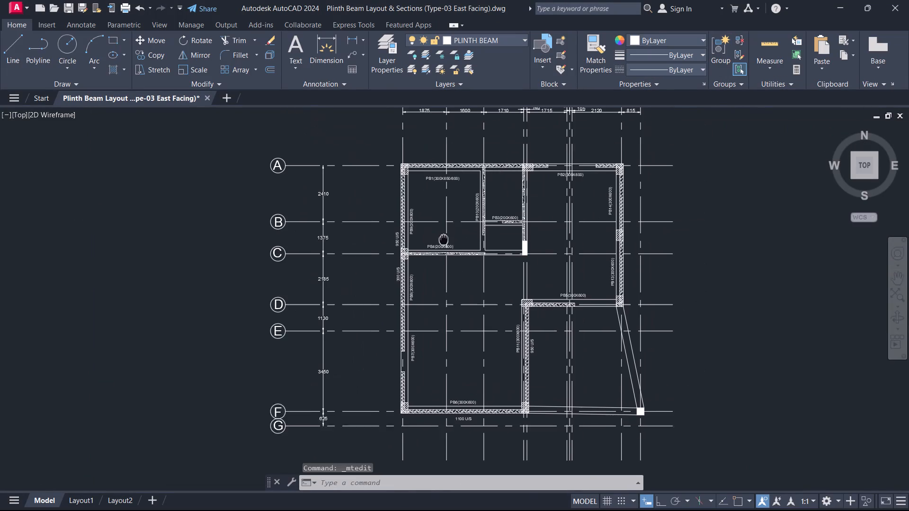
pyautogui.moveTo(444, 238); pyautogui.dragTo(440, 245, button='middle')
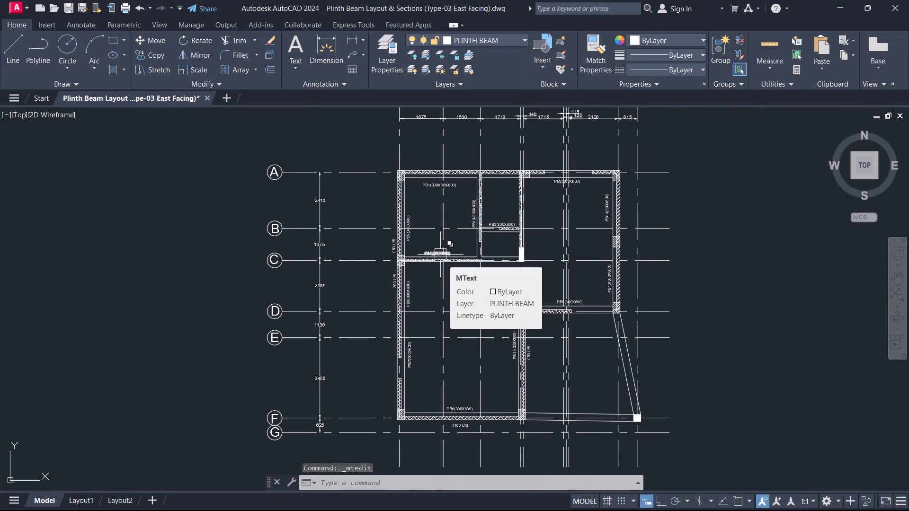
pyautogui.scroll(1, 458, 309)
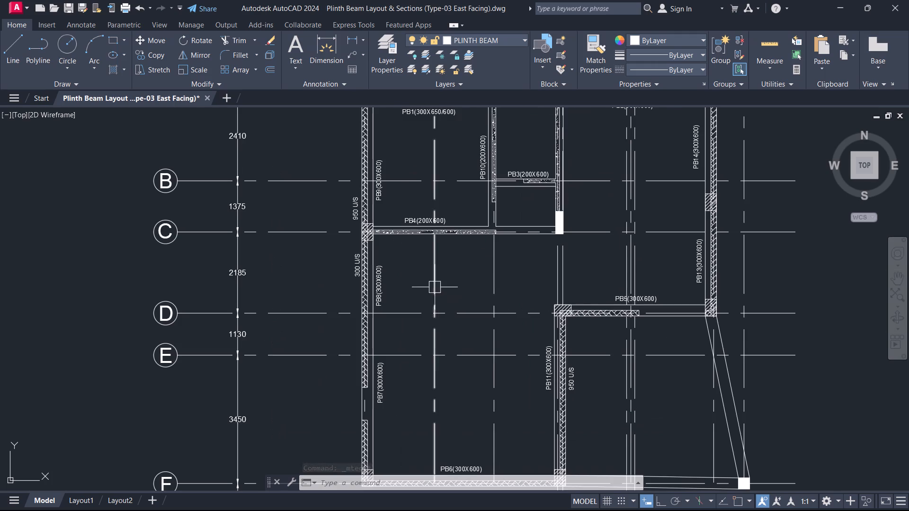
pyautogui.moveTo(625, 374); pyautogui.dragTo(667, 238, button='middle')
pyautogui.scroll(3, 506, 362)
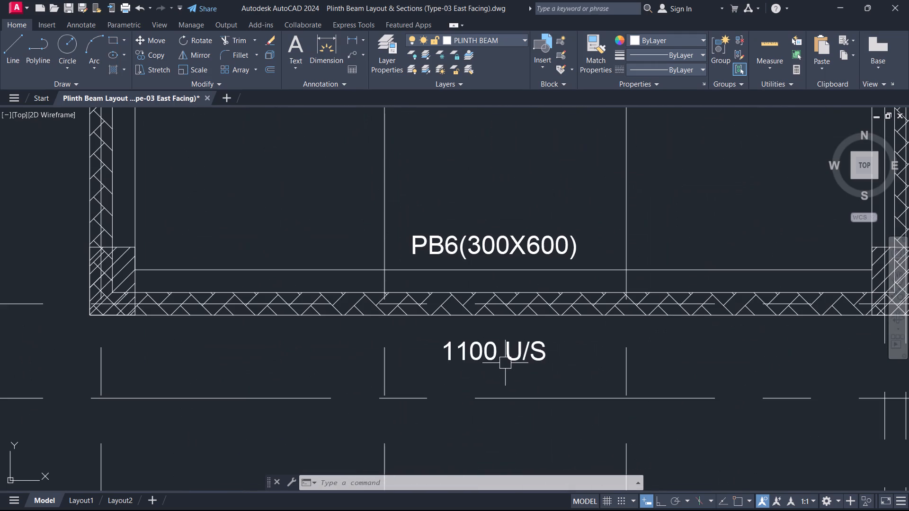
pyautogui.click(505, 362)
pyautogui.press('c')
pyautogui.press('o')
pyautogui.press('space')
pyautogui.click(500, 357)
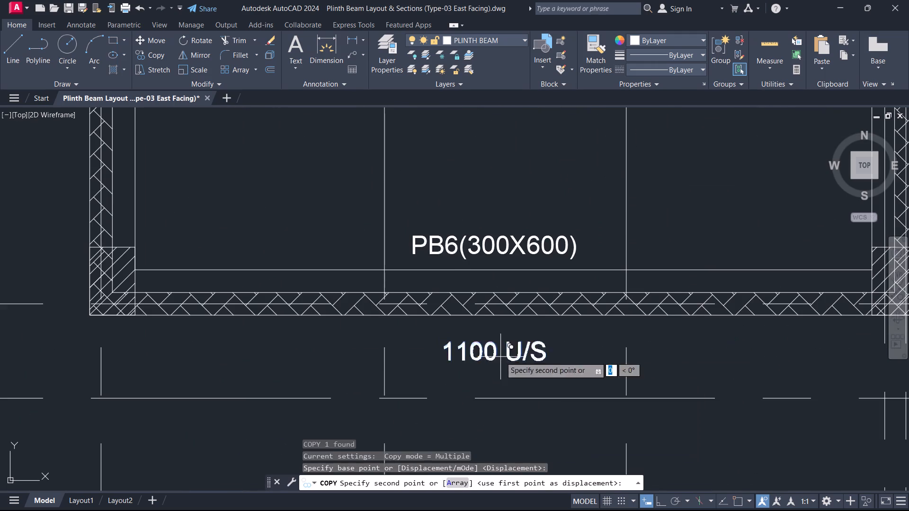
pyautogui.scroll(-5, 532, 291)
pyautogui.moveTo(532, 289); pyautogui.dragTo(485, 493, button='middle')
pyautogui.scroll(3, 537, 352)
pyautogui.scroll(2, 400, 302)
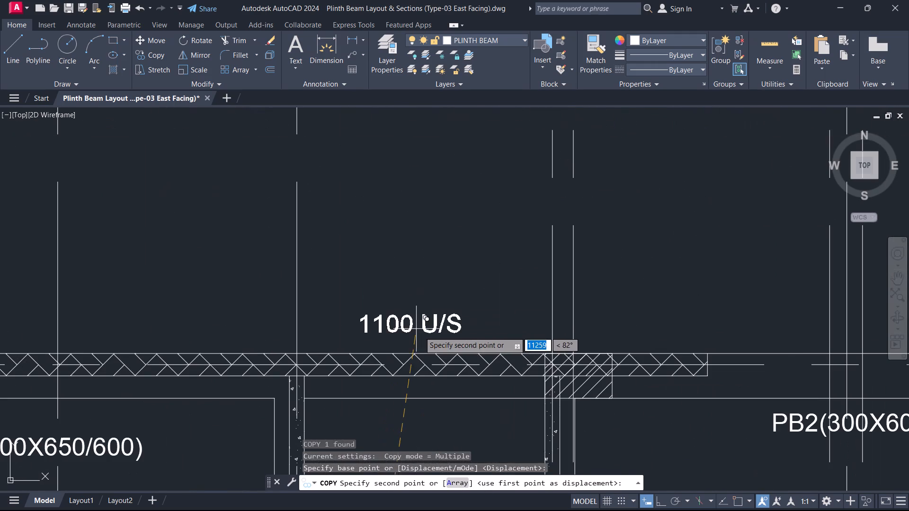
pyautogui.click(423, 327)
pyautogui.press('Escape')
# Replace the text of the copied label above the grid A beam with 1550 U/S.
pyautogui.doubleClick(423, 327)
pyautogui.doubleClick(455, 318)
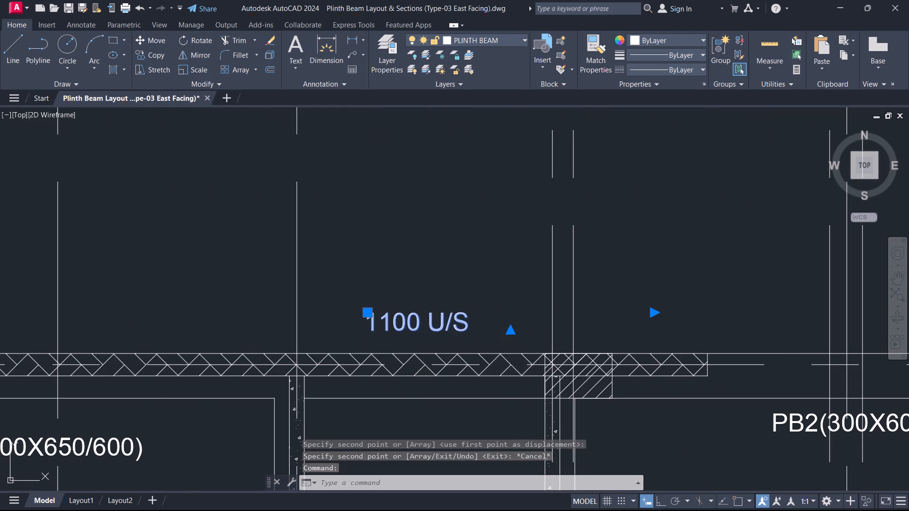
pyautogui.moveTo(480, 317); pyautogui.dragTo(320, 319)
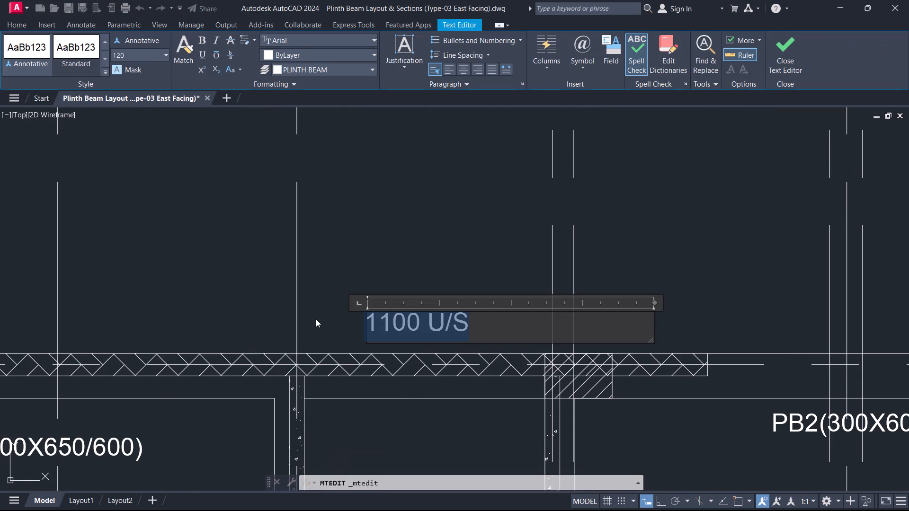
pyautogui.press('1')
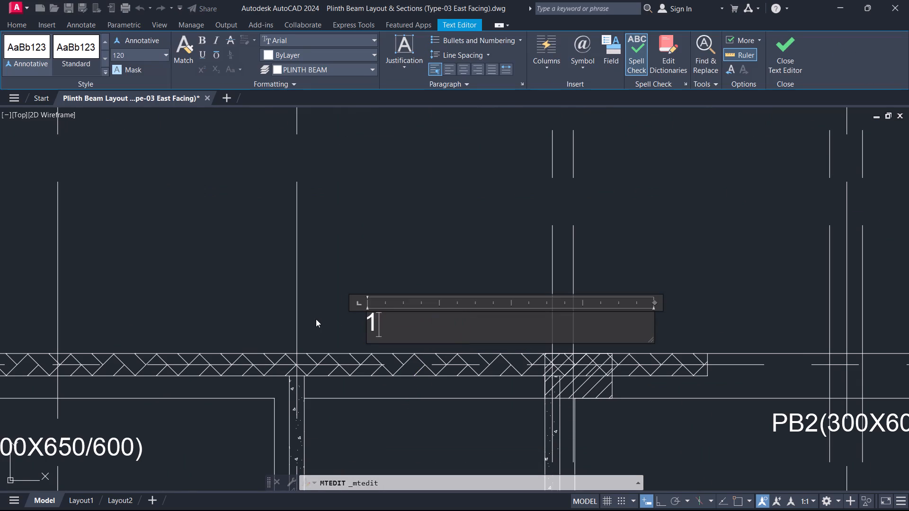
pyautogui.write('550')
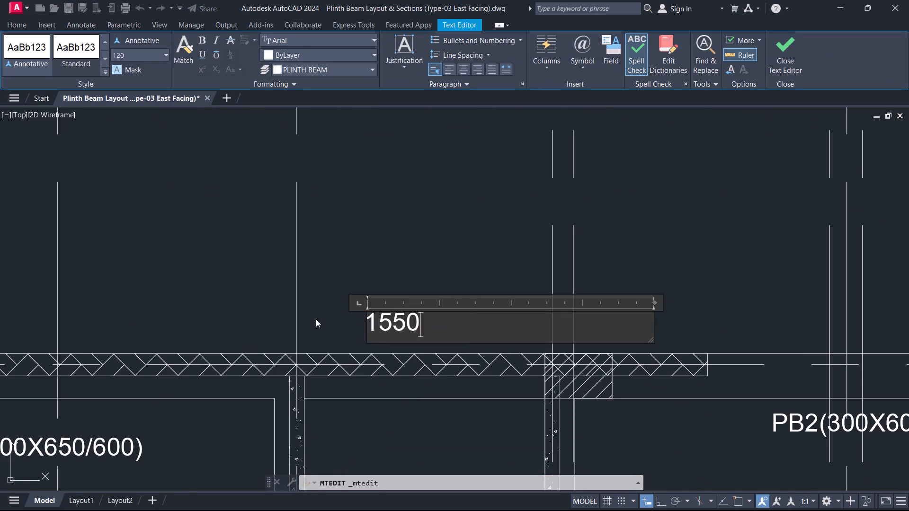
pyautogui.press('space')
pyautogui.write('U/')
pyautogui.press('s')
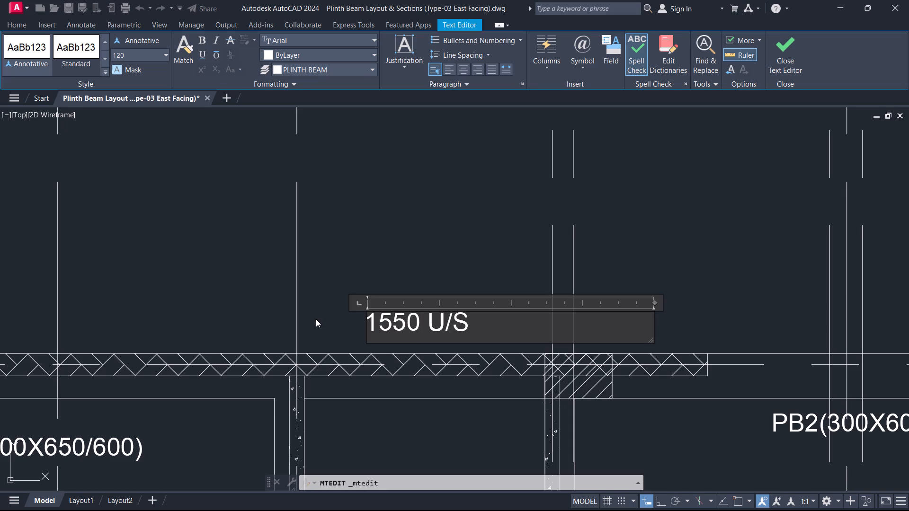
pyautogui.click(802, 56)
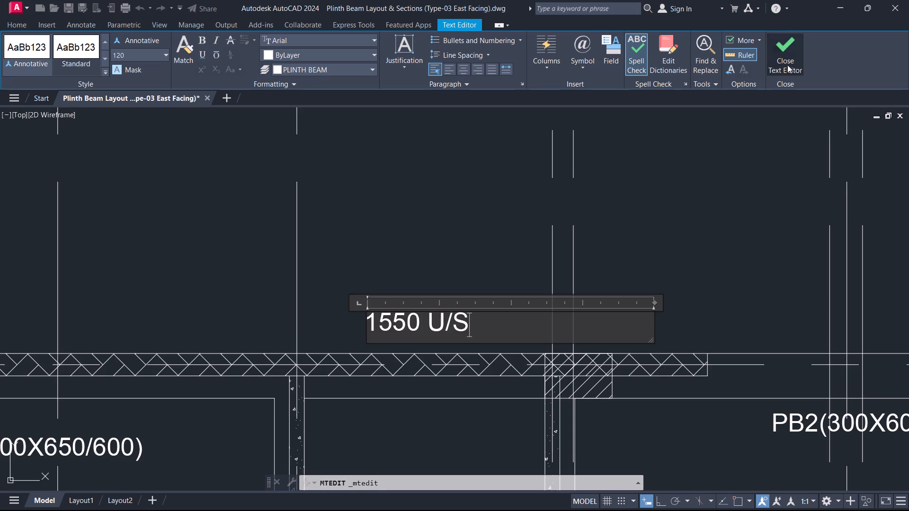
pyautogui.scroll(-4, 597, 275)
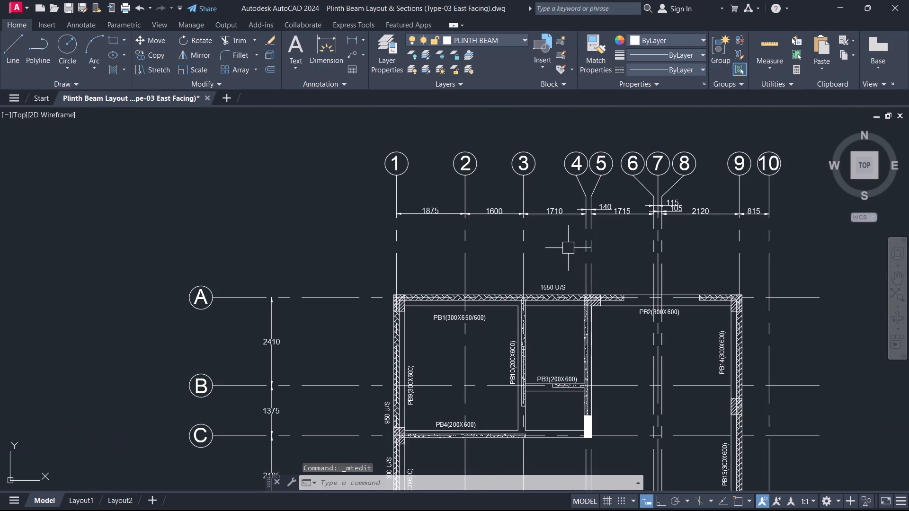
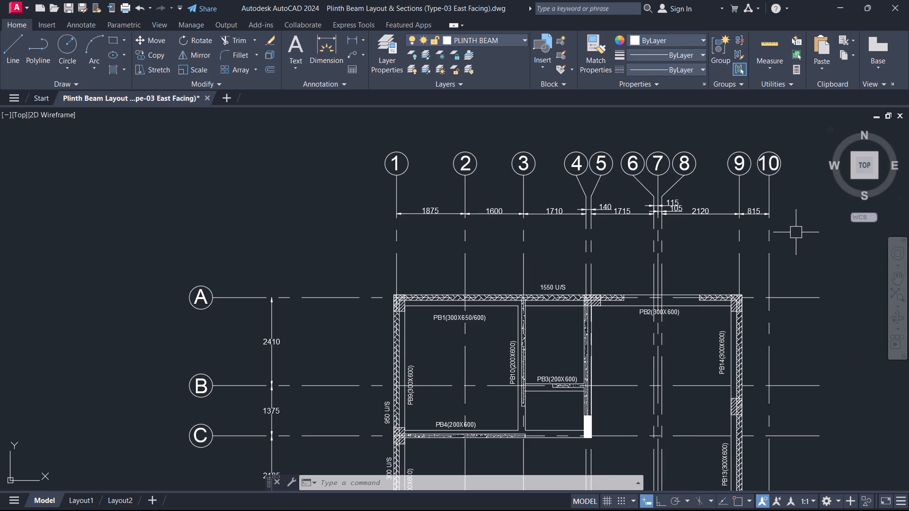
# Hatch the bay just north of PB3, between PB10 and grid 4, with the ANSI36 pattern.
pyautogui.scroll(2, 655, 325)
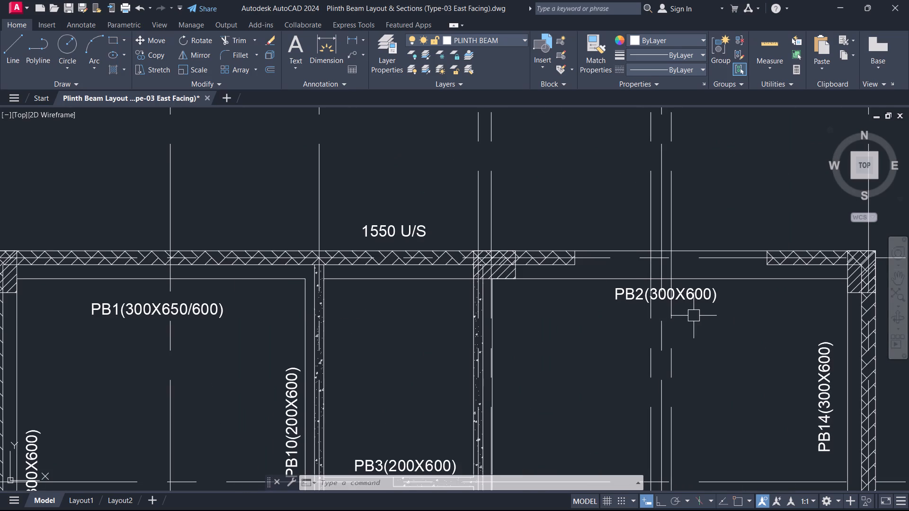
pyautogui.scroll(-1, 505, 248)
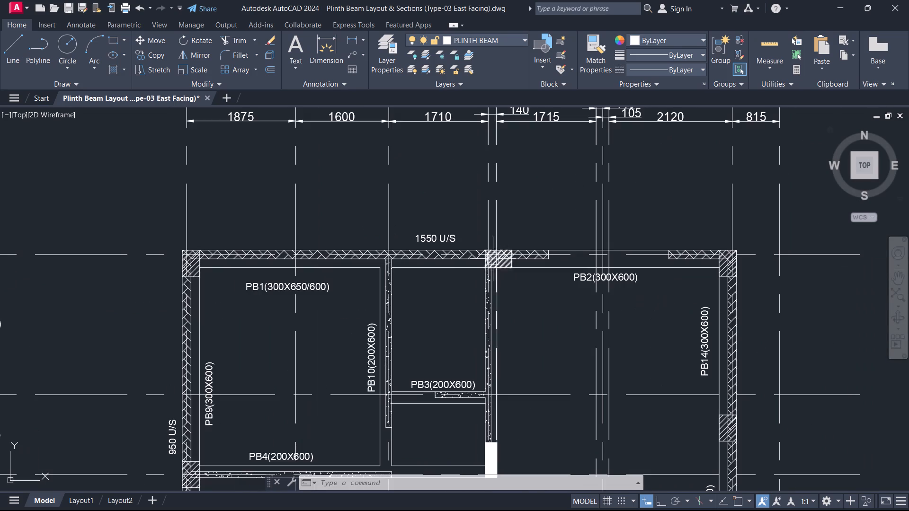
pyautogui.moveTo(432, 326); pyautogui.dragTo(458, 277, button='middle')
pyautogui.scroll(-1, 458, 277)
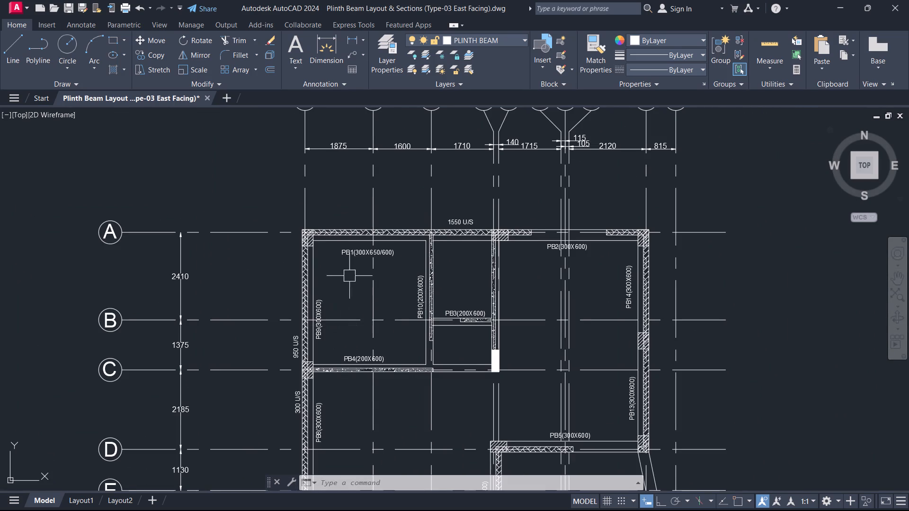
pyautogui.scroll(1, 428, 304)
pyautogui.write('H')
pyautogui.press('space')
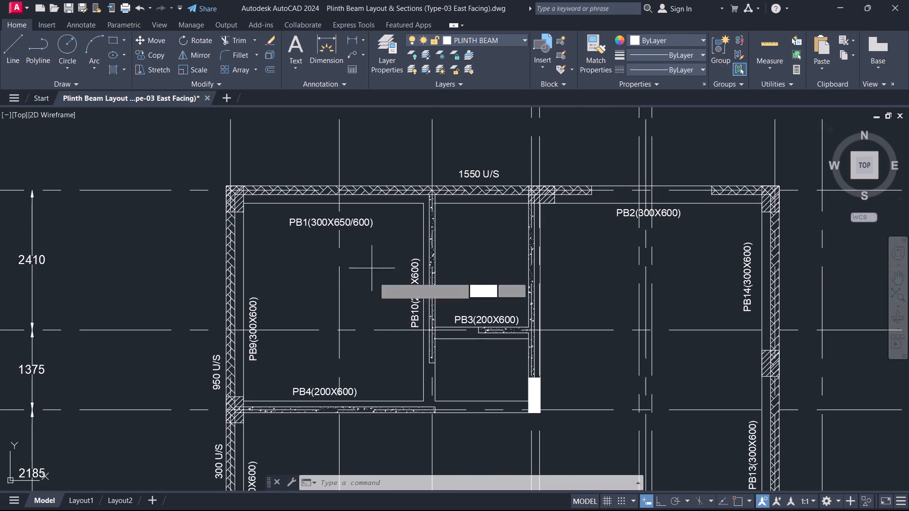
pyautogui.click(273, 71)
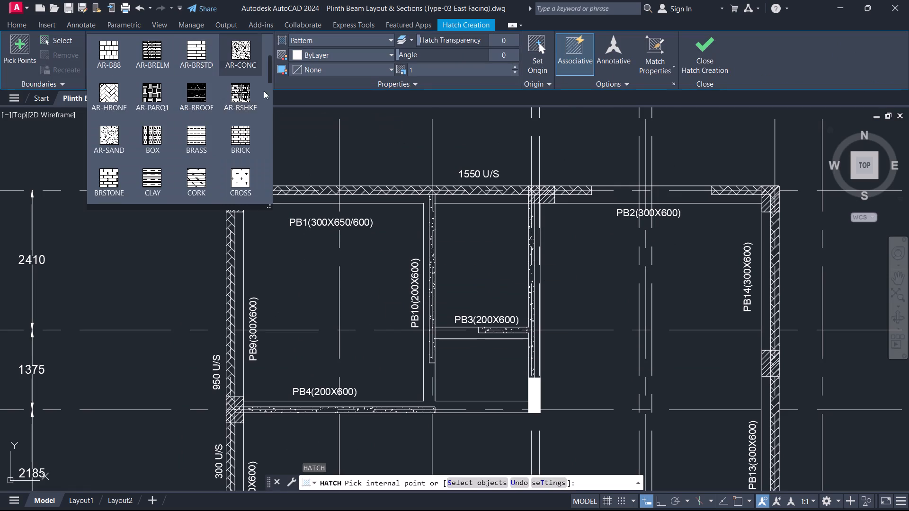
pyautogui.scroll(3, 218, 142)
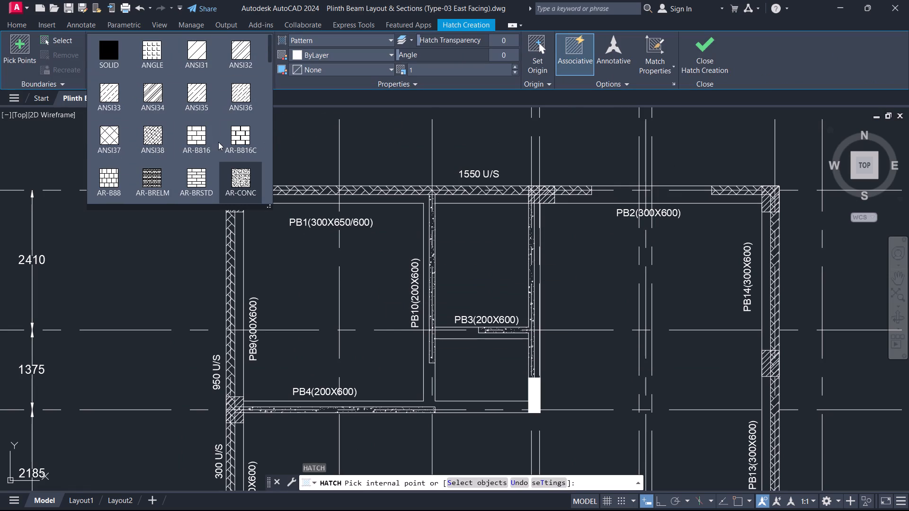
pyautogui.click(191, 109)
pyautogui.click(463, 257)
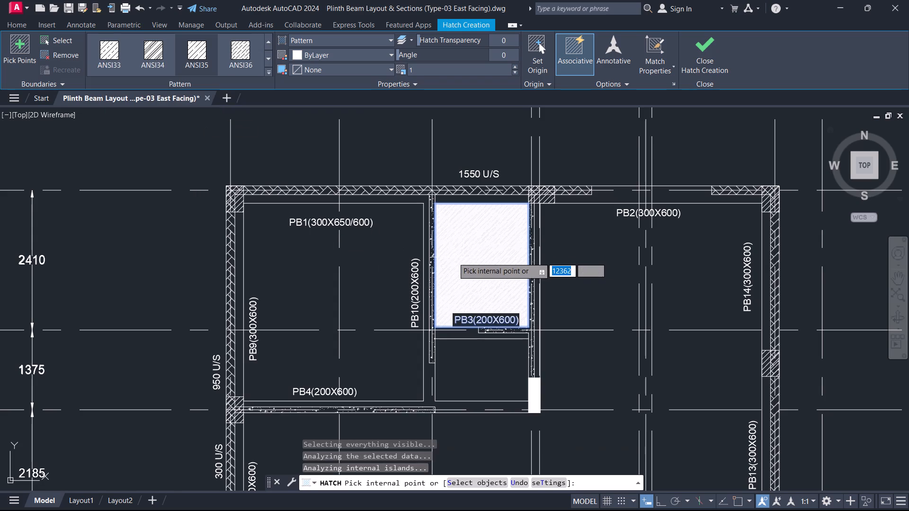
# Set the scale of the new hatch to 30, after trying 20, and finish the hatch.
pyautogui.click(469, 68)
pyautogui.press('2')
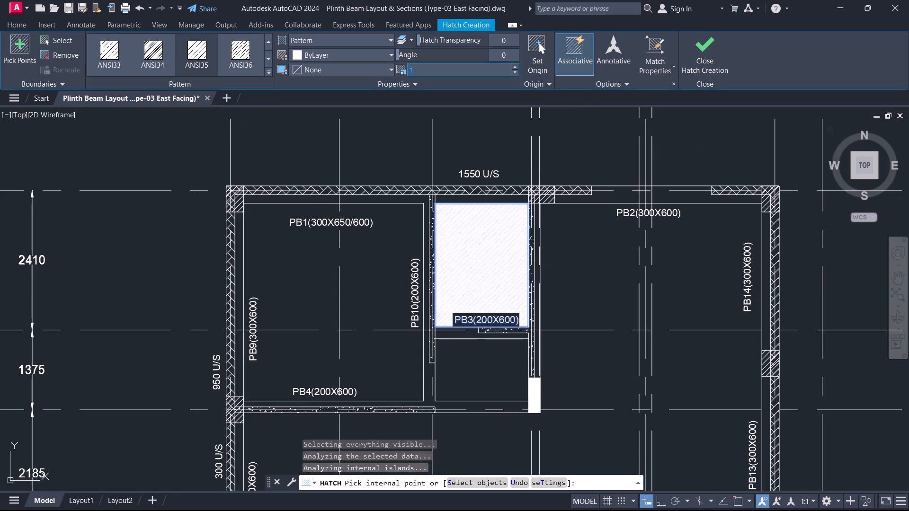
pyautogui.press('0')
pyautogui.press('Return')
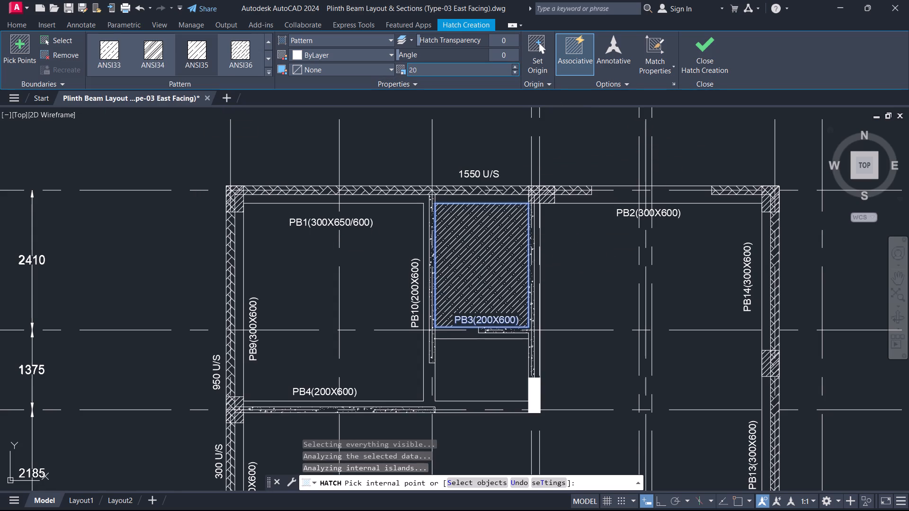
pyautogui.click(465, 67)
pyautogui.write('30')
pyautogui.press('Return')
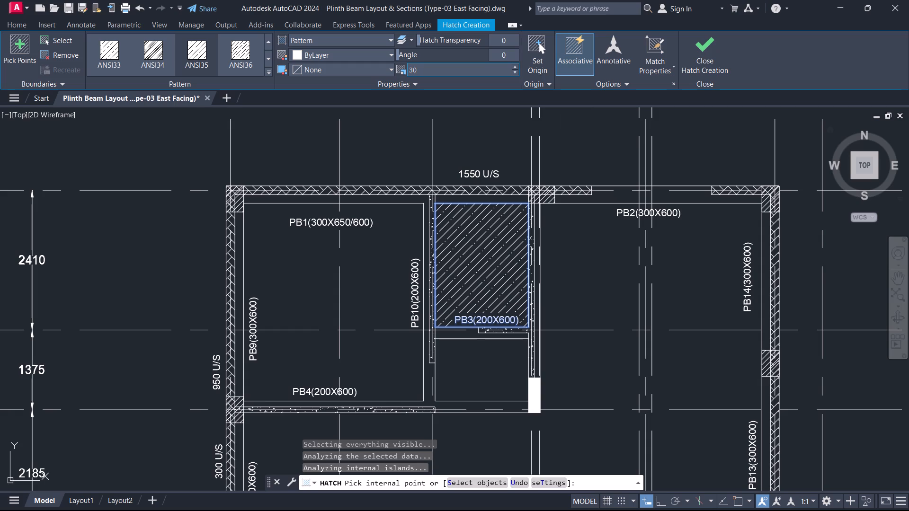
pyautogui.click(711, 42)
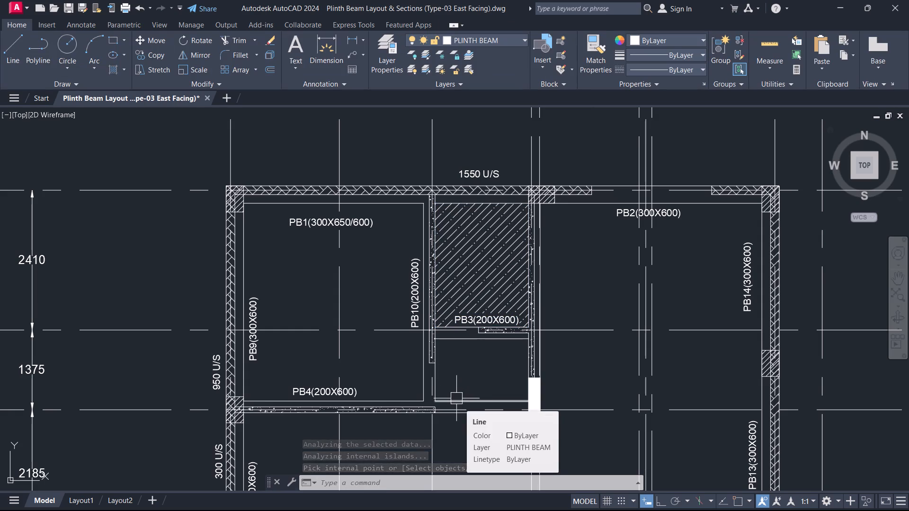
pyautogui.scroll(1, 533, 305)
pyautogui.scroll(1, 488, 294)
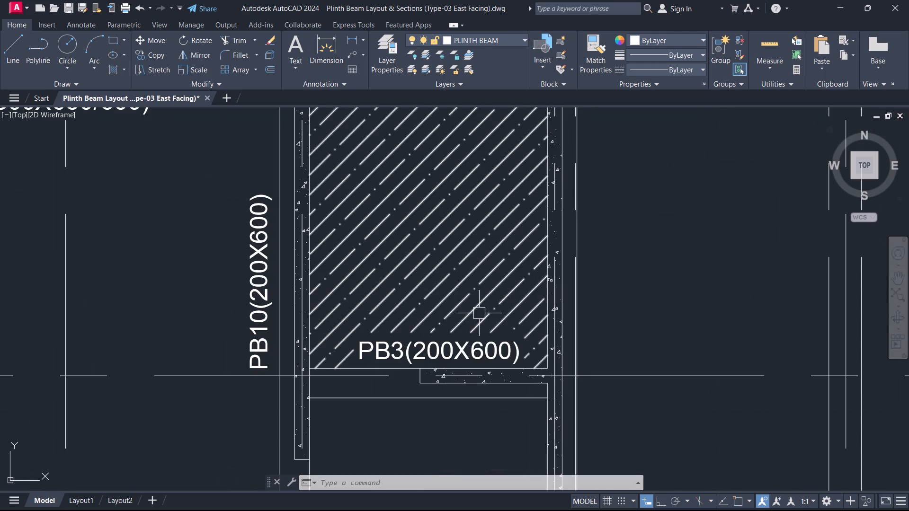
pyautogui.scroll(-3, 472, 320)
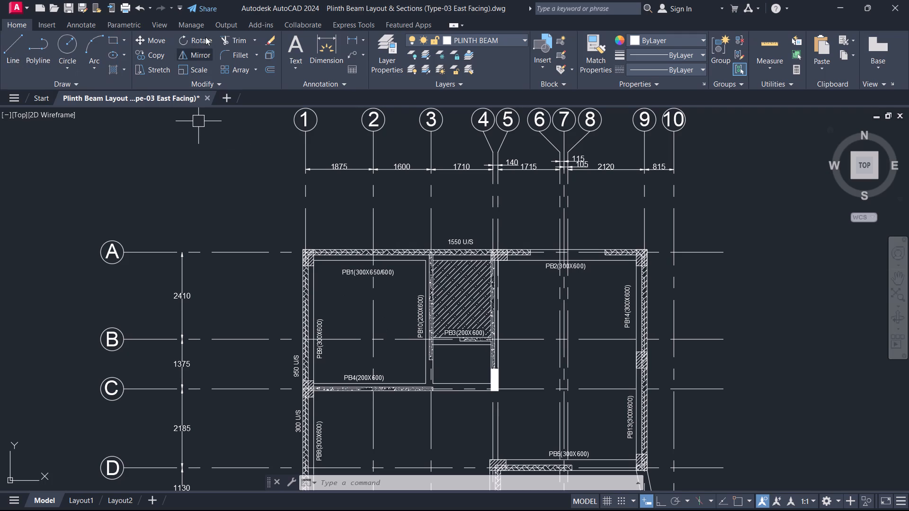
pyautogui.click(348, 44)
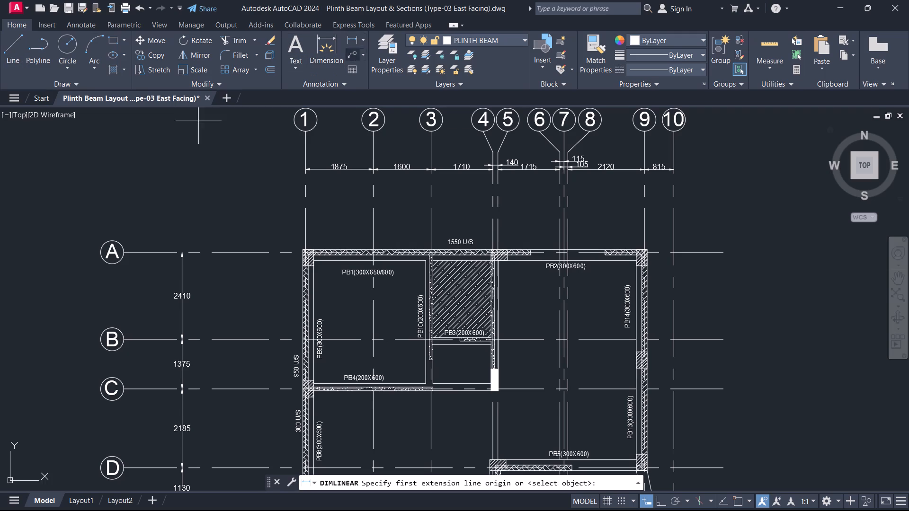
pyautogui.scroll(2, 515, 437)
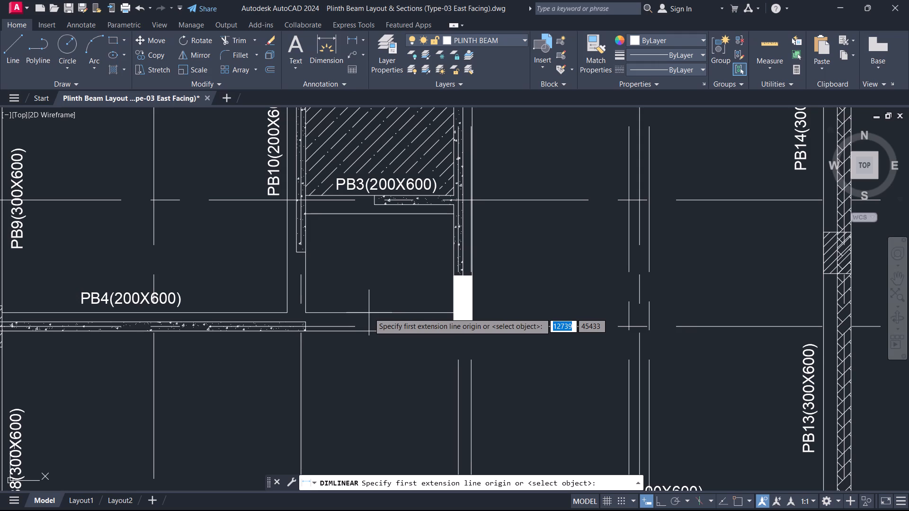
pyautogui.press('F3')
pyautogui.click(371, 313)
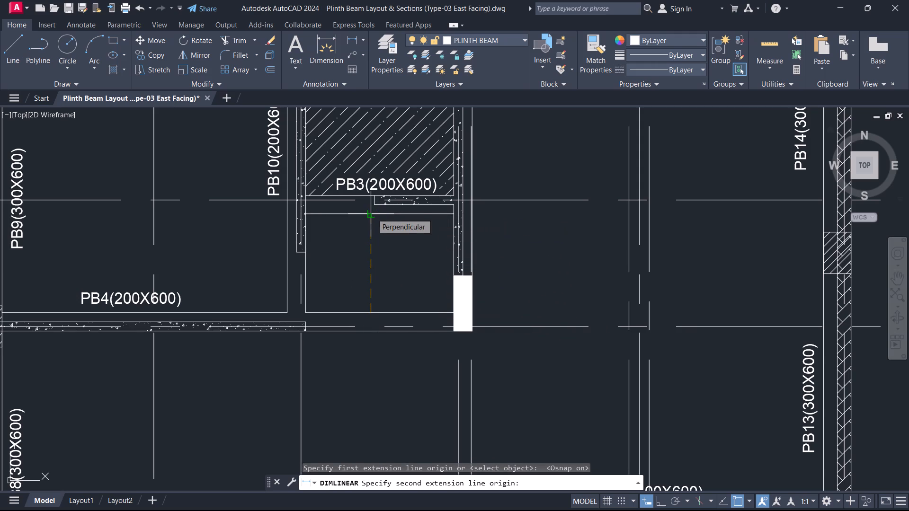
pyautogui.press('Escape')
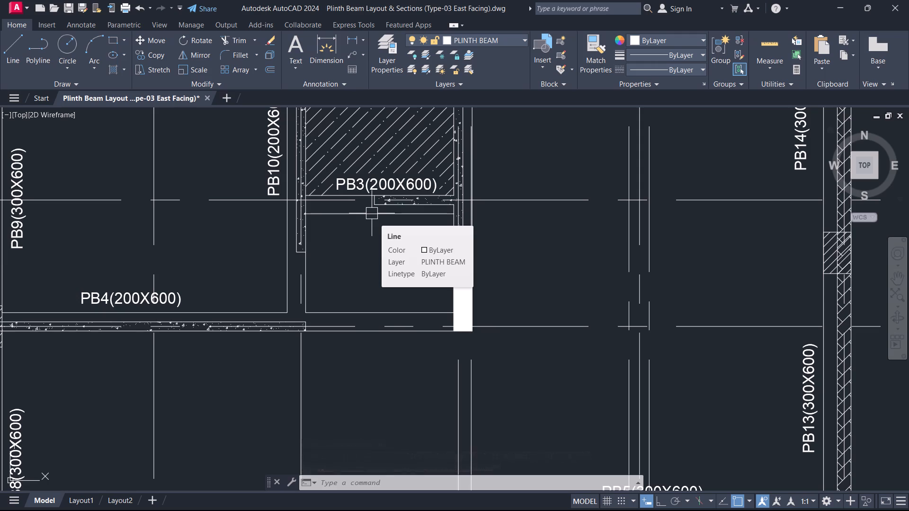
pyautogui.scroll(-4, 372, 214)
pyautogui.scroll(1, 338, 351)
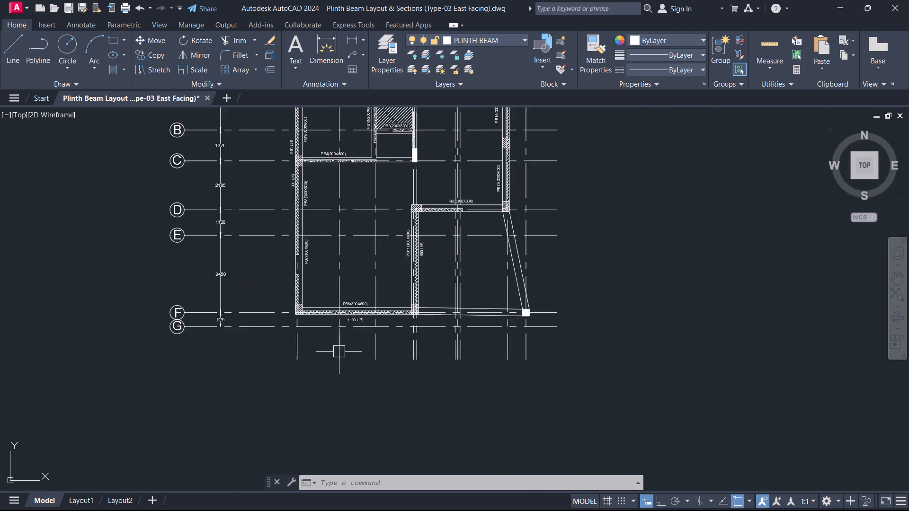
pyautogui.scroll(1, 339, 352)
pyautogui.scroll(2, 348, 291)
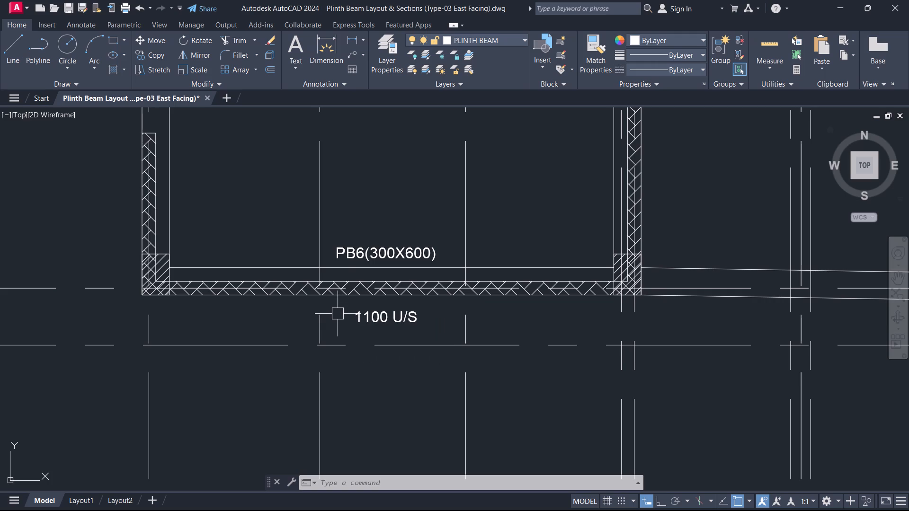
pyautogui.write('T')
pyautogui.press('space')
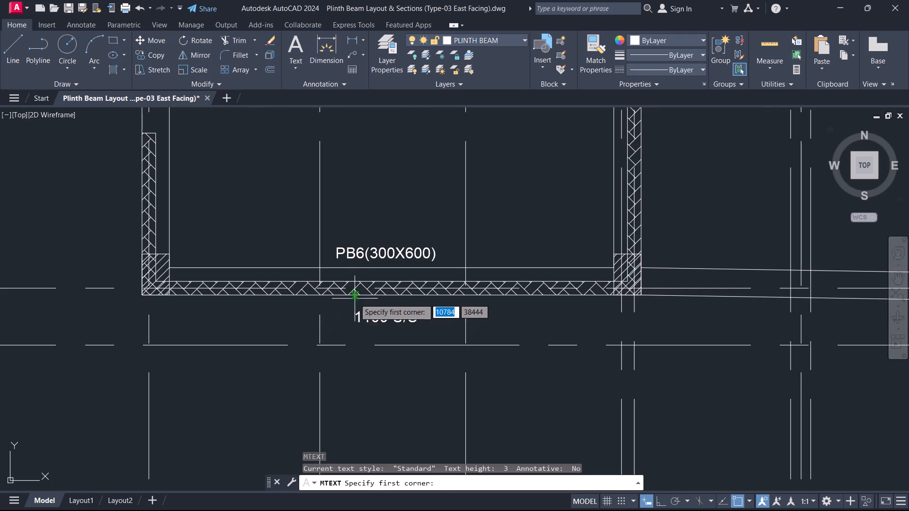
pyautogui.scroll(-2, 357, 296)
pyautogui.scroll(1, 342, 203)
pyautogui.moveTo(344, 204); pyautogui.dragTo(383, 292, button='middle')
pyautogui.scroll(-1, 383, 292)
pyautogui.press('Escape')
# Copy the PB4(200X600) label straight up to just above grid B, between the PB9 and PB10 labels.
pyautogui.scroll(1, 422, 220)
pyautogui.moveTo(422, 220); pyautogui.dragTo(445, 239, button='middle')
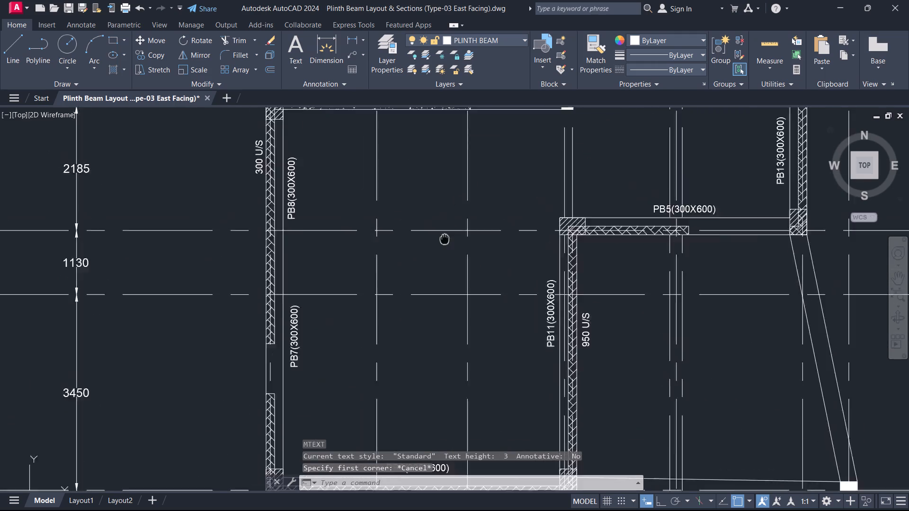
pyautogui.moveTo(445, 239); pyautogui.dragTo(465, 391, button='middle')
pyautogui.scroll(2, 421, 342)
pyautogui.moveTo(393, 268); pyautogui.dragTo(453, 418, button='middle')
pyautogui.scroll(-2, 446, 302)
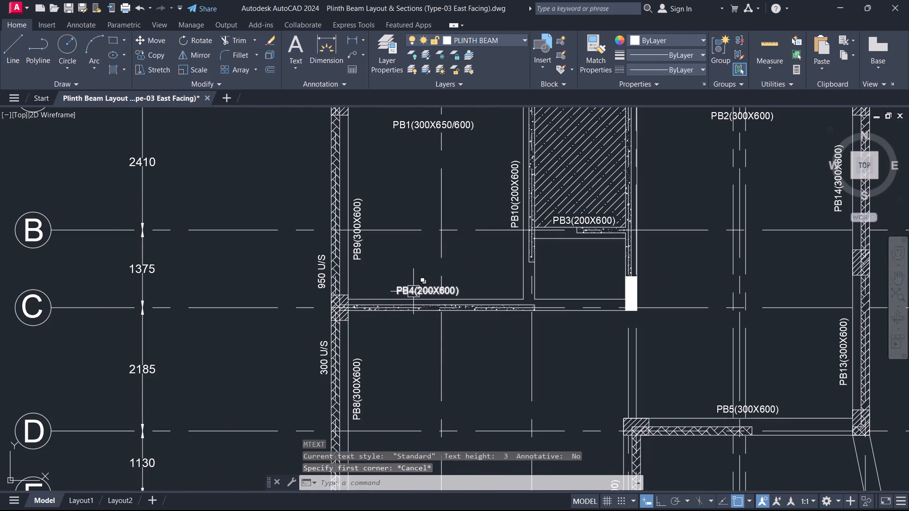
pyautogui.scroll(2, 412, 289)
pyautogui.click(412, 288)
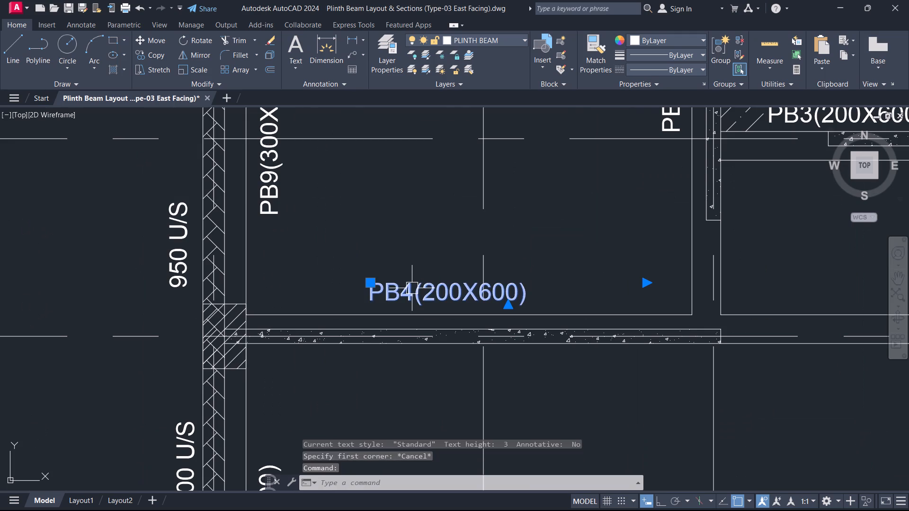
pyautogui.write('CO')
pyautogui.press('space')
pyautogui.click(411, 288)
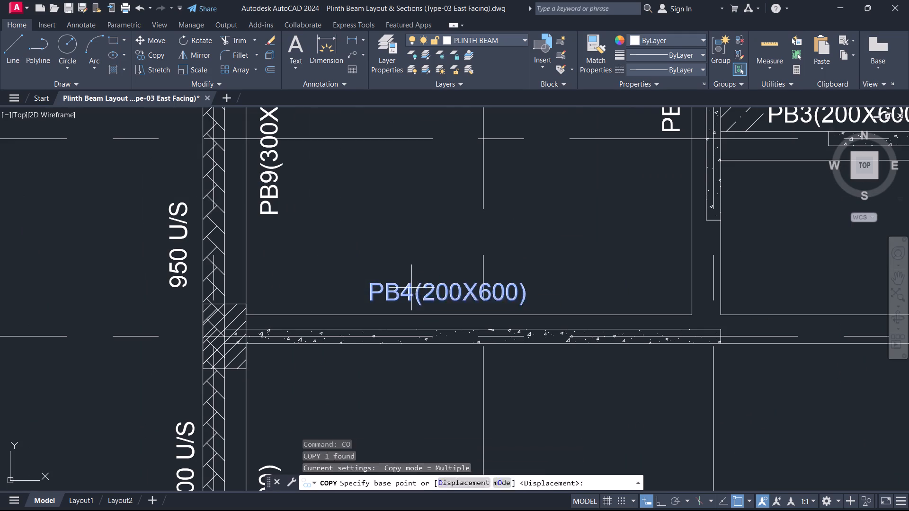
pyautogui.moveTo(413, 250); pyautogui.dragTo(442, 432, button='middle')
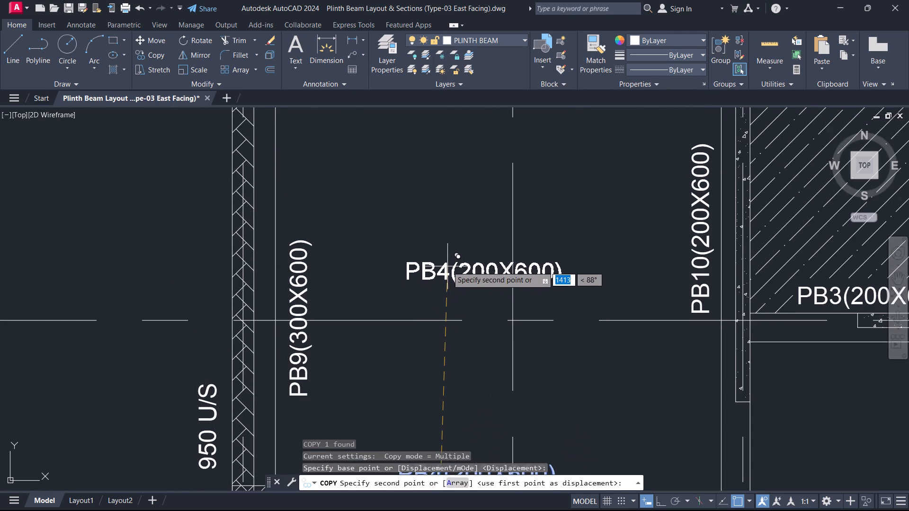
pyautogui.click(448, 264)
pyautogui.press('Escape')
# Place the copied PB4(200X600) label between PB9 and PB10 and replace its text with PLINTH LVL over a second line +0.45 SSL.
pyautogui.doubleClick(448, 264)
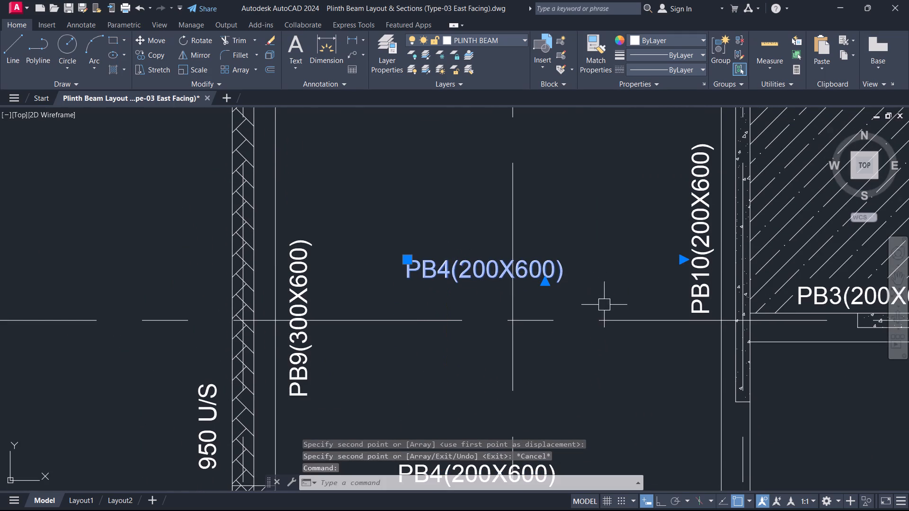
pyautogui.doubleClick(513, 269)
pyautogui.hotkey('ctrl', 'a')
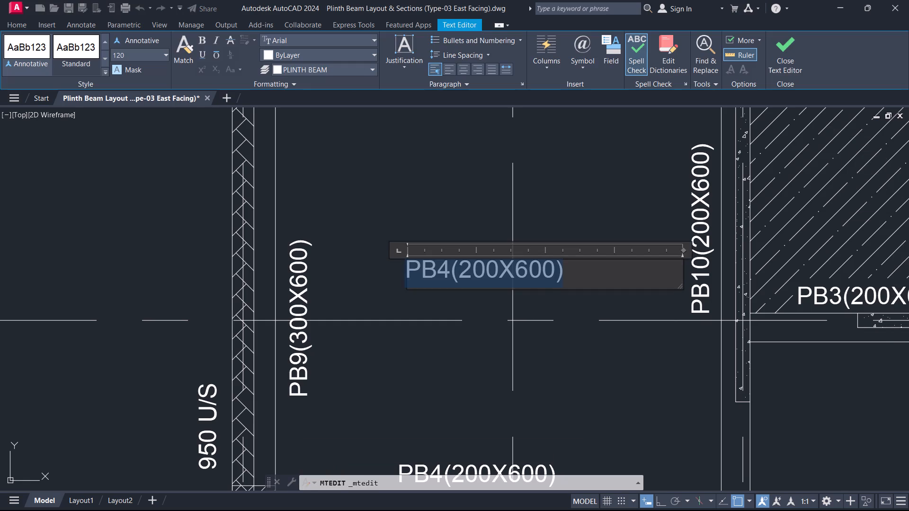
pyautogui.press('p')
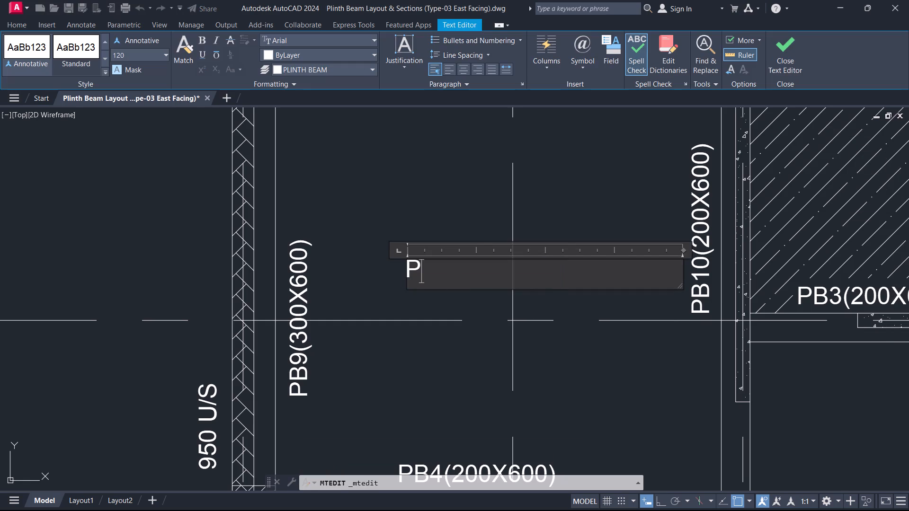
pyautogui.write('LINTH')
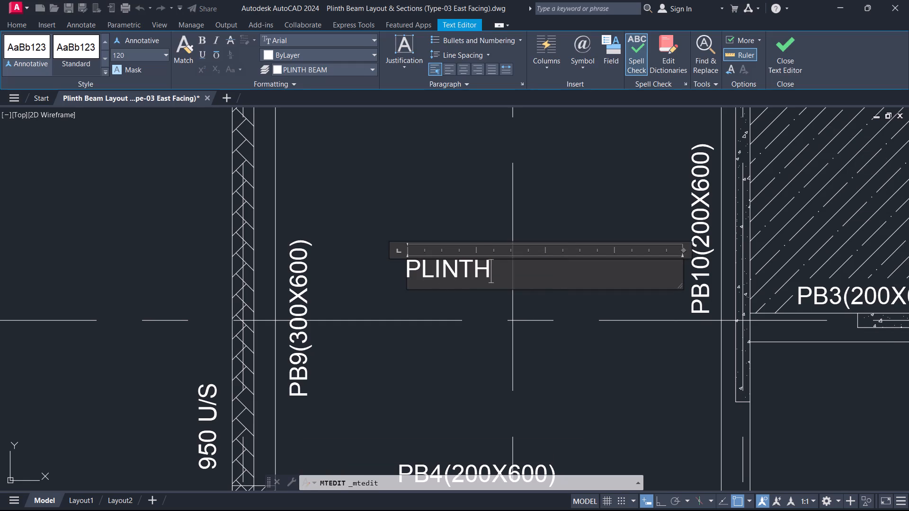
pyautogui.press('space')
pyautogui.write('LVL')
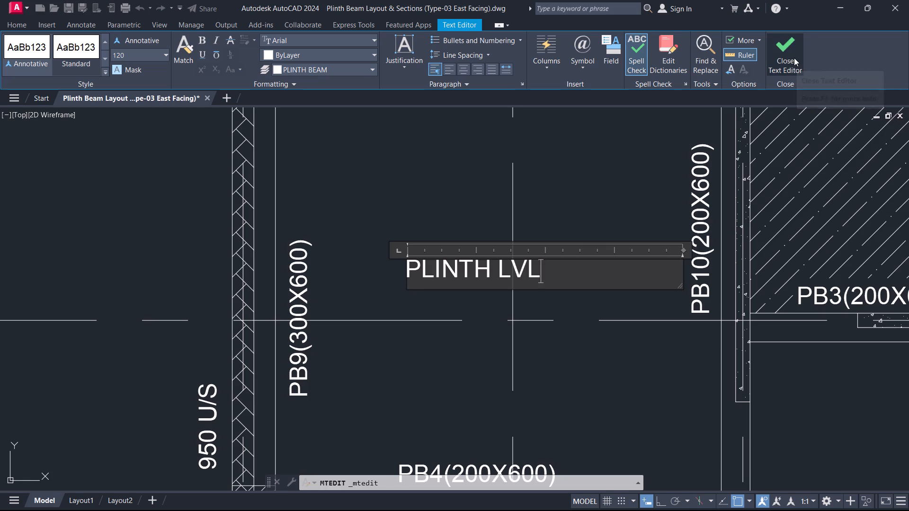
pyautogui.press('Return')
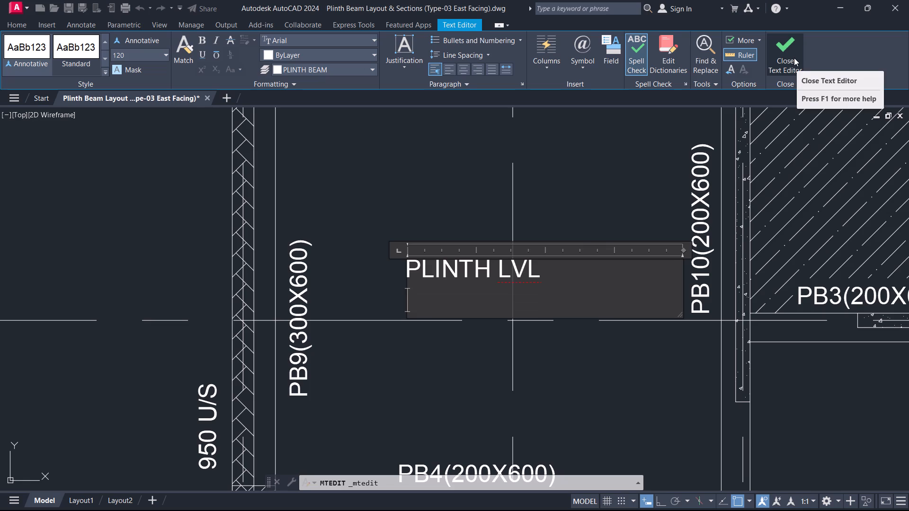
pyautogui.hotkey('shift', '+')
pyautogui.write('0.45')
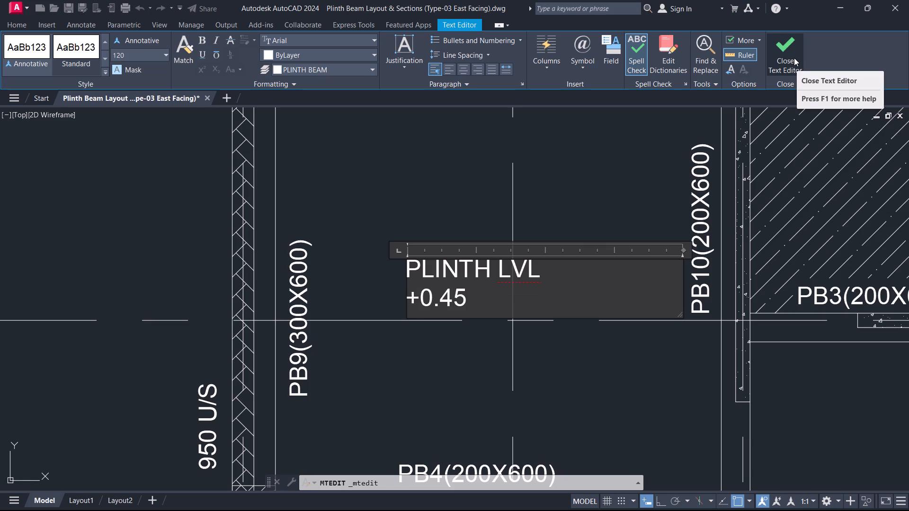
pyautogui.press('space')
pyautogui.write('SSS')
pyautogui.press('BackSpace')
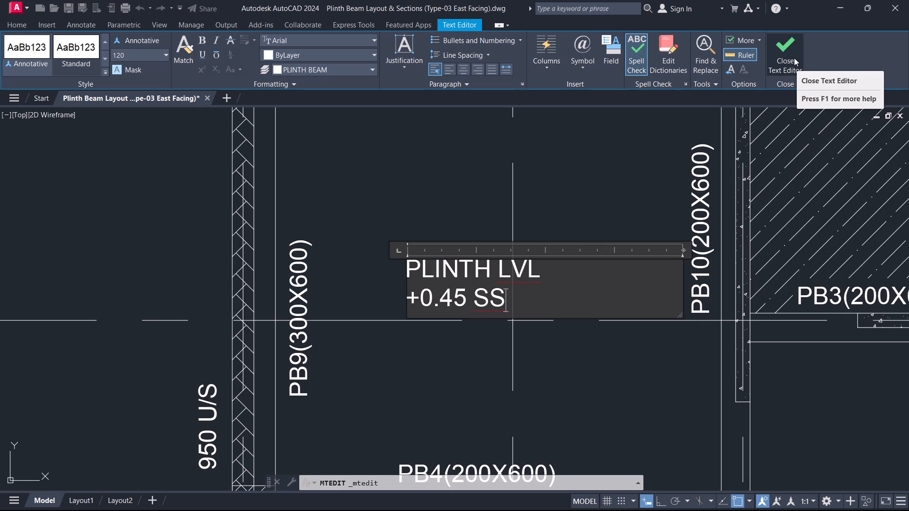
pyautogui.press('l')
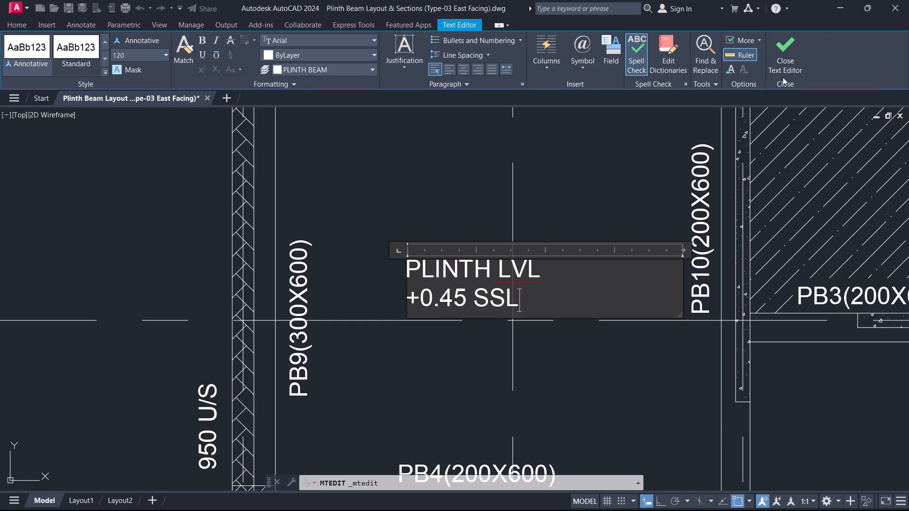
pyautogui.click(784, 70)
# Set the text height of both lines of the PLINTH LVL +0.45 SSL note to 110.
pyautogui.scroll(-4, 486, 262)
pyautogui.scroll(4, 480, 273)
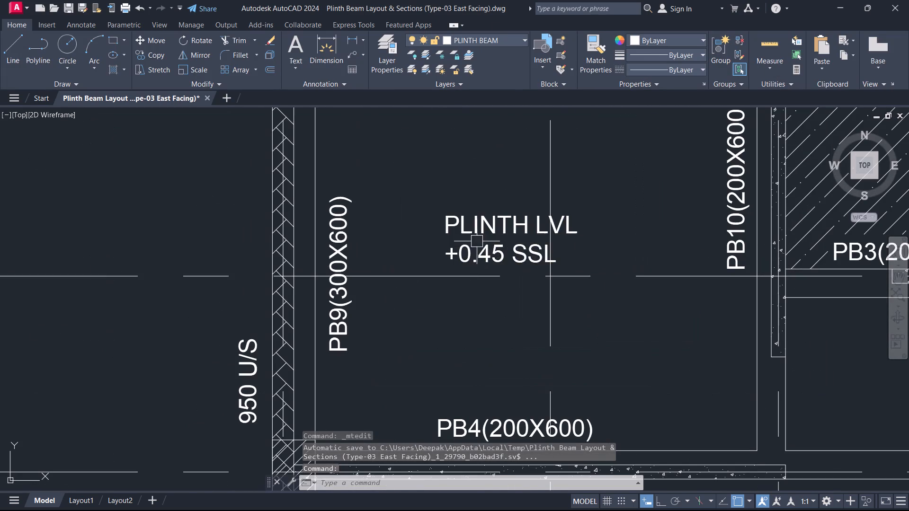
pyautogui.click(477, 241)
pyautogui.tripleClick(476, 229)
pyautogui.doubleClick(476, 229)
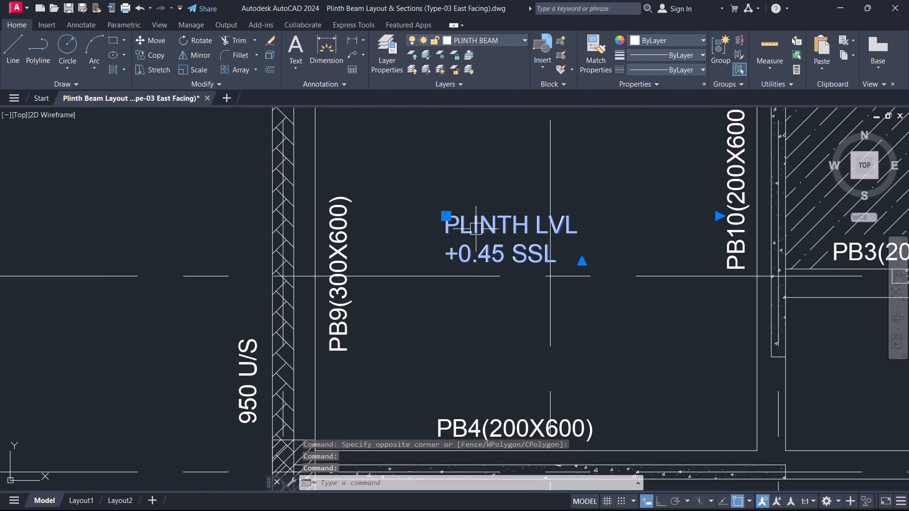
pyautogui.hotkey('ctrl', 'a')
pyautogui.click(142, 52)
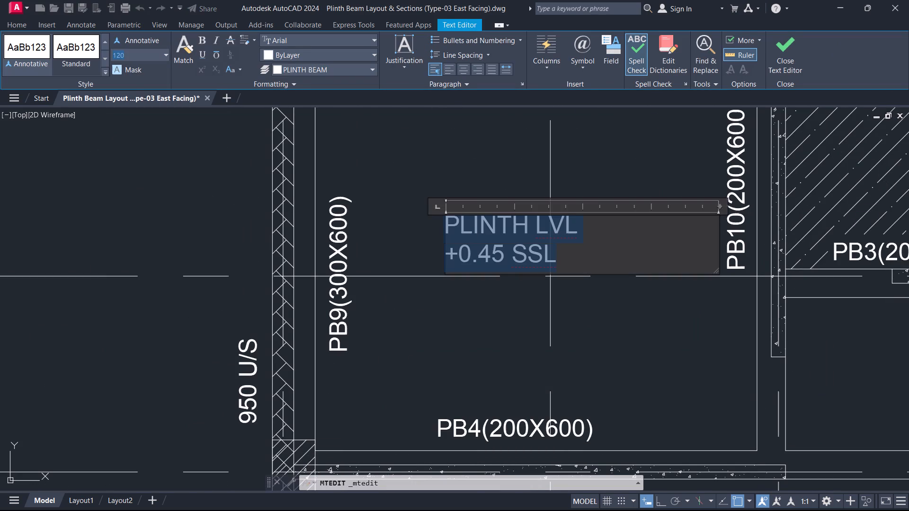
pyautogui.write('110')
pyautogui.press('Return')
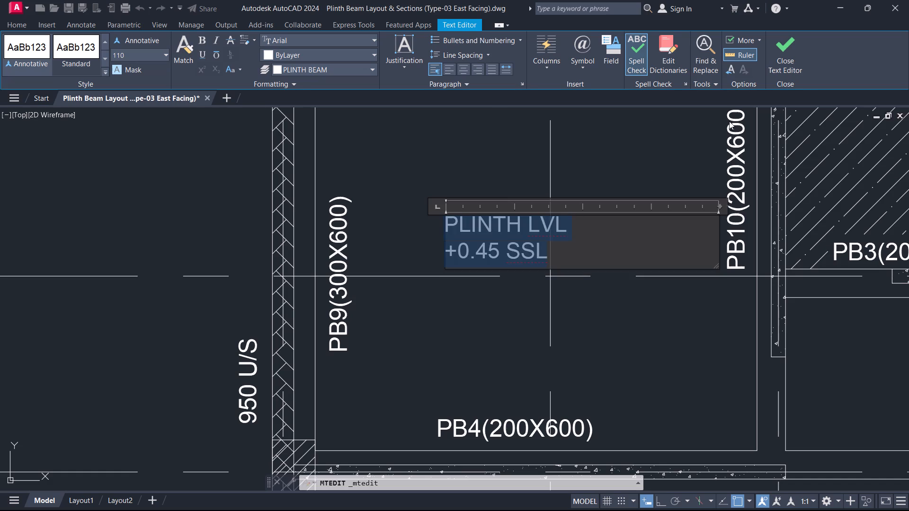
pyautogui.click(793, 44)
# Draw a horizontal line, with ortho on, between the PLINTH LVL and +0.45 SSL lines, reaching slightly past the text at both ends.
pyautogui.scroll(1, 530, 250)
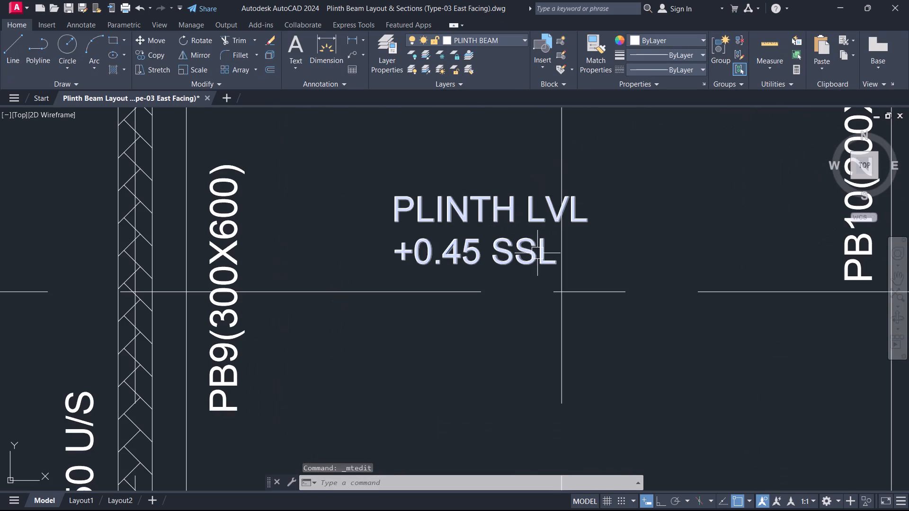
pyautogui.write('L')
pyautogui.press('space')
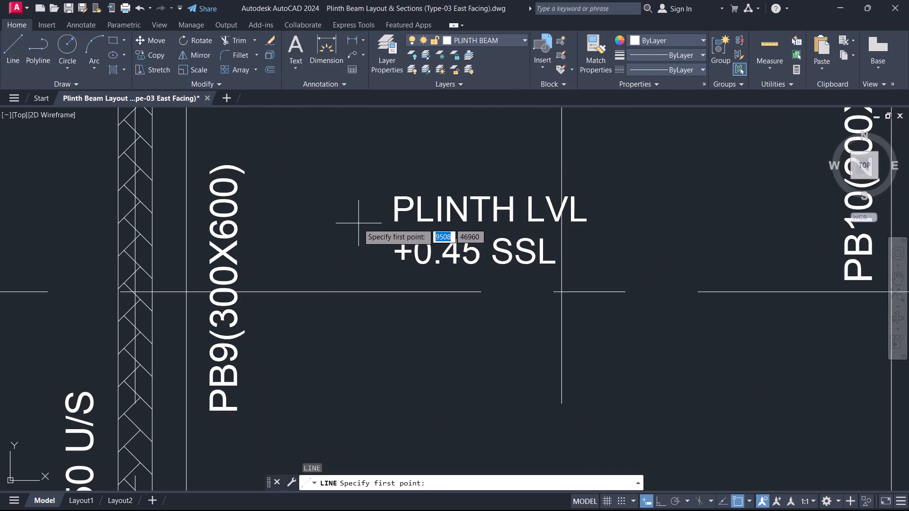
pyautogui.click(365, 229)
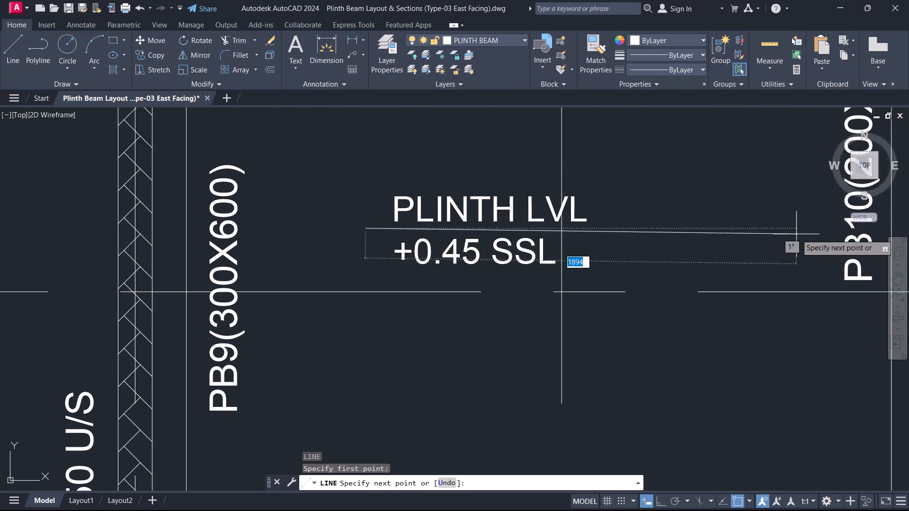
pyautogui.press('F8')
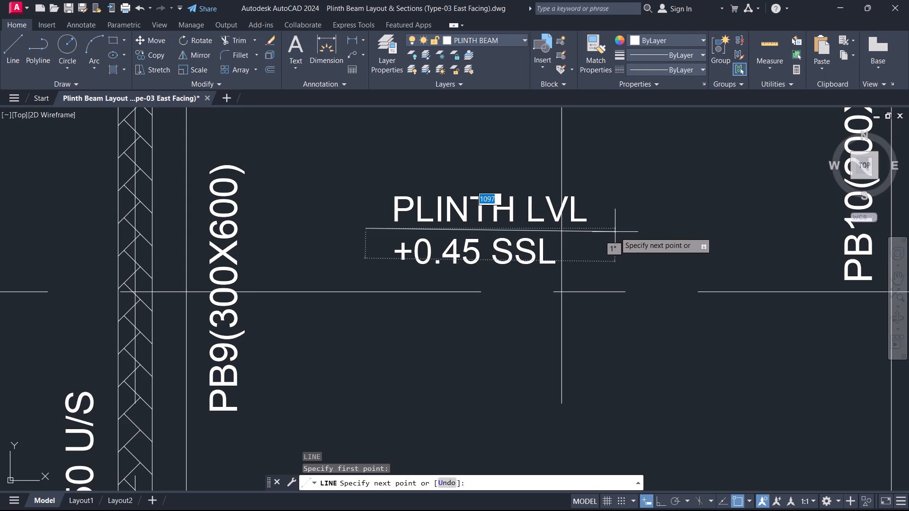
pyautogui.click(600, 233)
pyautogui.press('Escape')
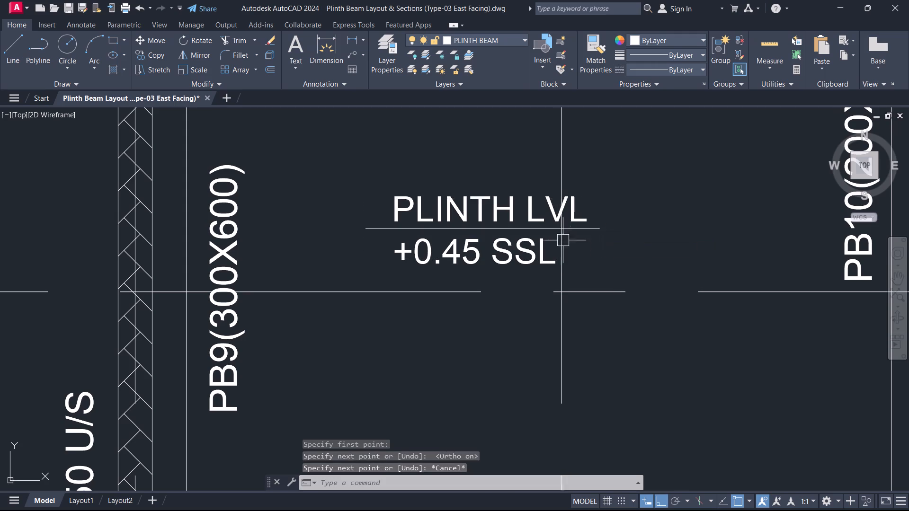
# Draw a circle of about 69 radius centred on the west end of the line through the plinth level note.
pyautogui.moveTo(497, 247); pyautogui.dragTo(713, 247, button='middle')
pyautogui.press('c')
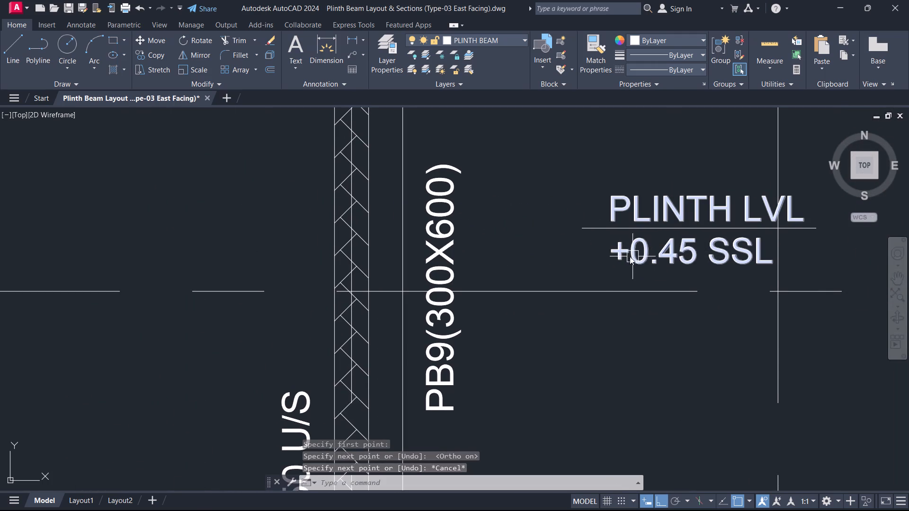
pyautogui.press('space')
pyautogui.scroll(2, 592, 236)
pyautogui.click(571, 216)
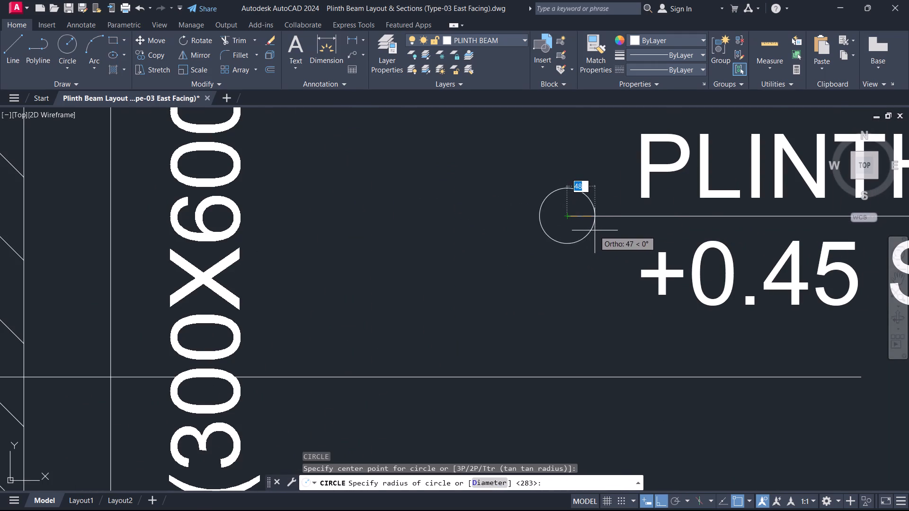
pyautogui.click(607, 236)
pyautogui.press('Escape')
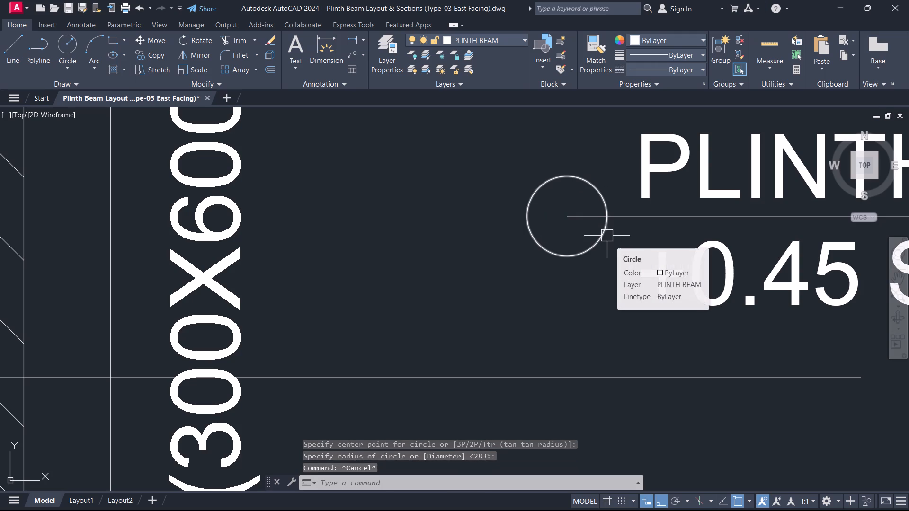
# Move the circle west so that its east quadrant sits on the west end of the horizontal line.
pyautogui.click(607, 236)
pyautogui.write('M')
pyautogui.press('space')
pyautogui.scroll(1, 610, 226)
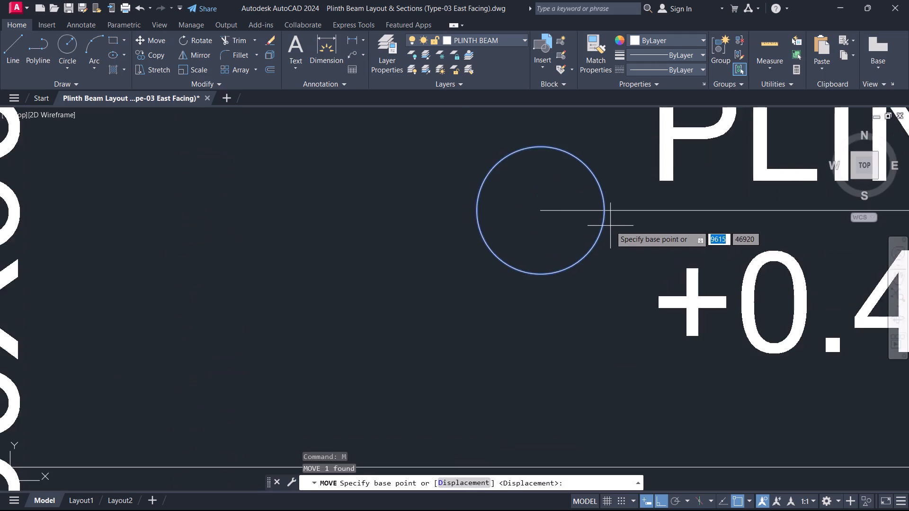
pyautogui.scroll(1, 610, 226)
pyautogui.click(600, 203)
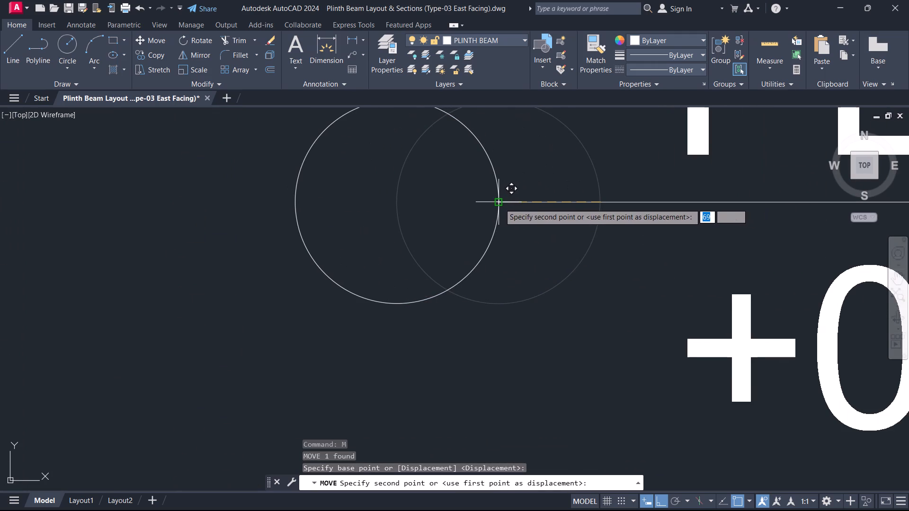
pyautogui.click(499, 203)
pyautogui.press('Escape')
# Extend the horizontal line through the circle to its far west edge.
pyautogui.write('EX')
pyautogui.press('space')
pyautogui.click(522, 202)
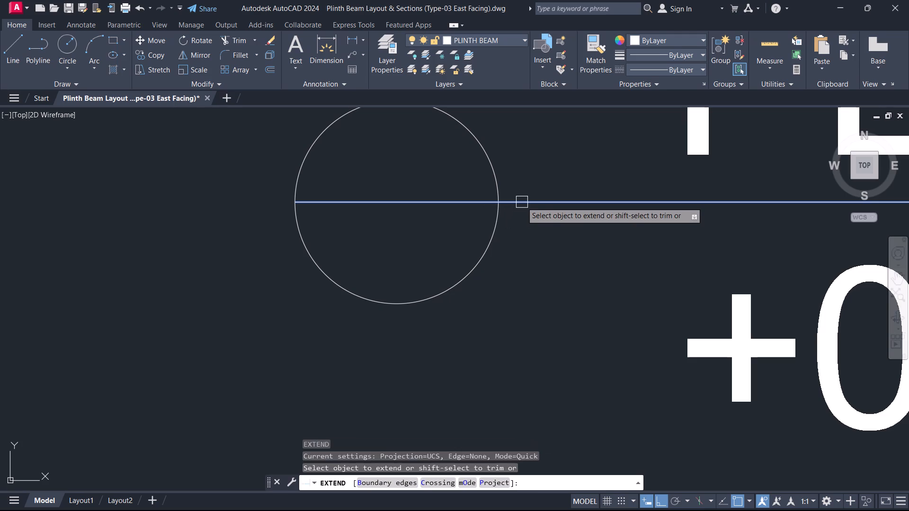
pyautogui.press('Escape')
# Draw a vertical line through the circle from its north quadrant to its south quadrant.
pyautogui.scroll(-2, 437, 200)
pyautogui.moveTo(437, 200); pyautogui.dragTo(483, 247, button='middle')
pyautogui.write('L')
pyautogui.press('space')
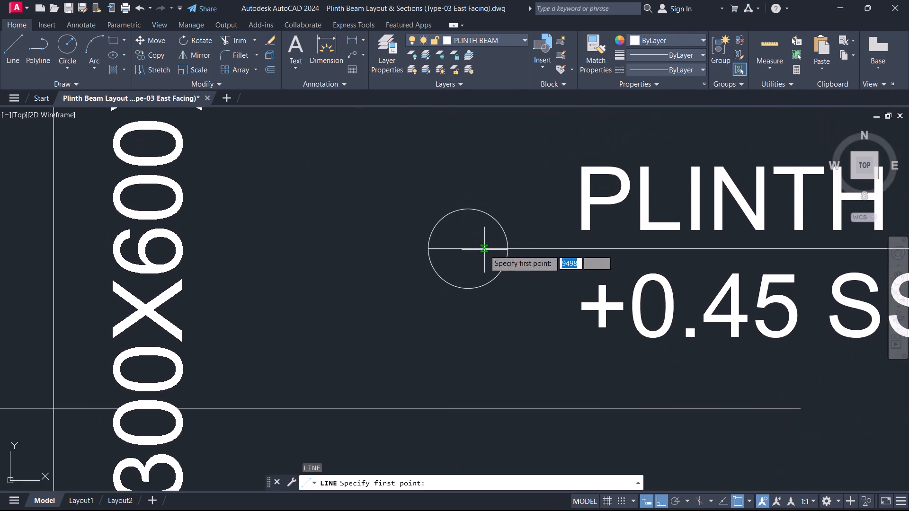
pyautogui.click(467, 208)
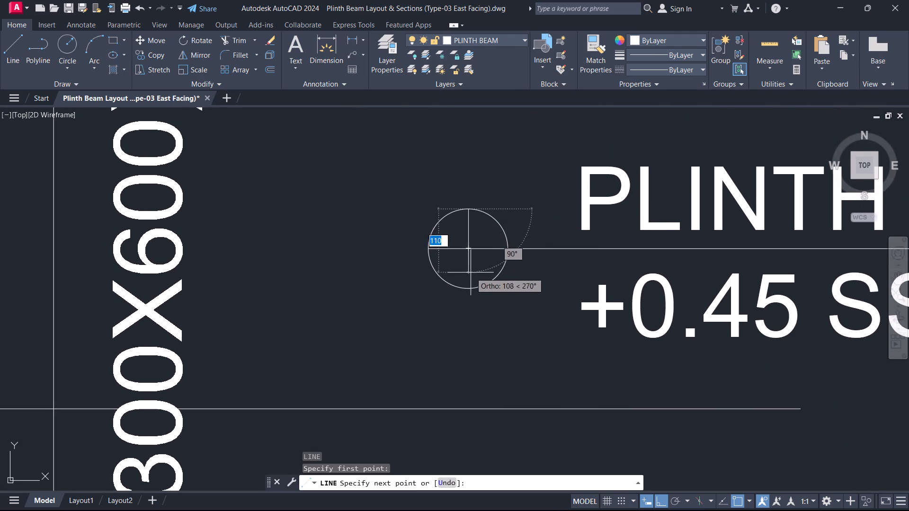
pyautogui.click(468, 292)
pyautogui.press('Escape')
# Stretch both ends of the vertical line 30 beyond the circle, at its north and south quadrants.
pyautogui.scroll(1, 474, 215)
pyautogui.click(466, 229)
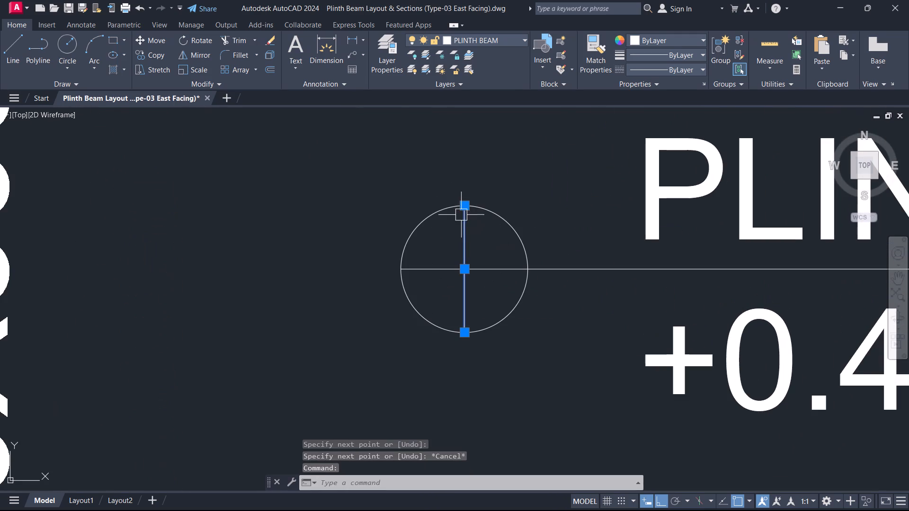
pyautogui.click(465, 203)
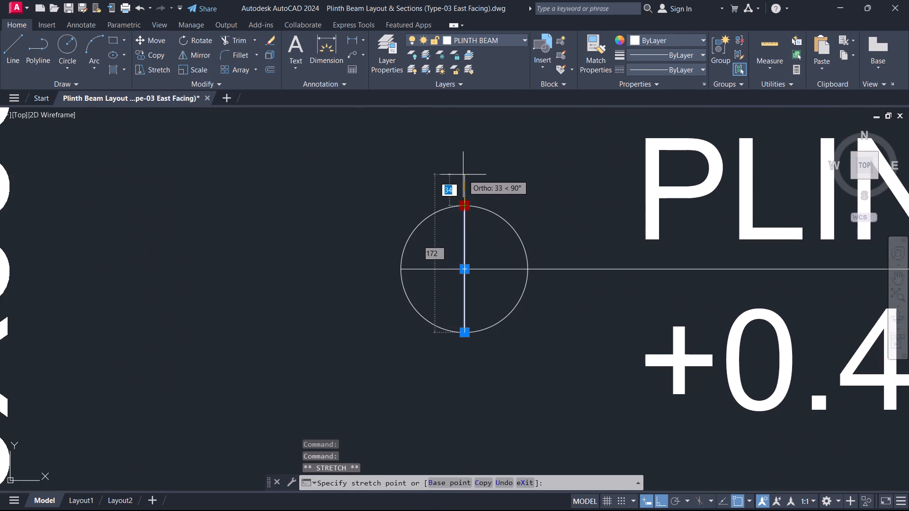
pyautogui.write('30')
pyautogui.press('Return')
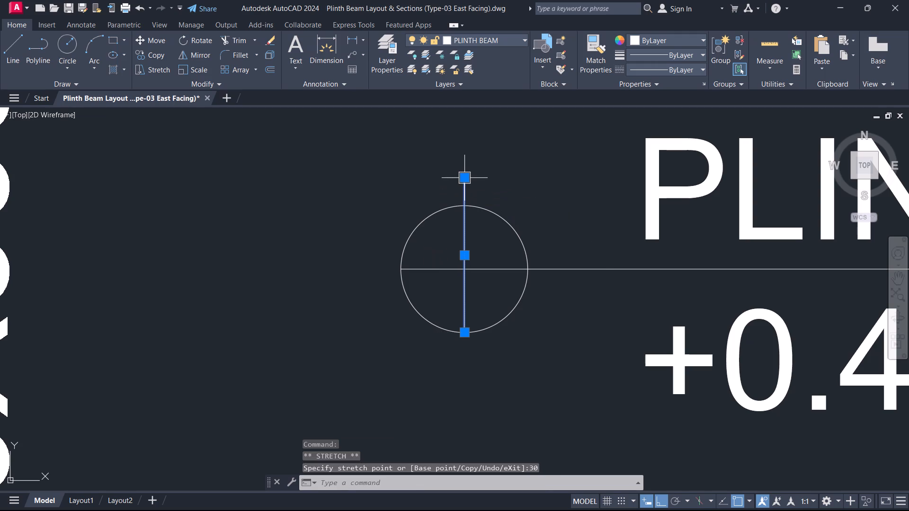
pyautogui.press('Escape')
pyautogui.click(462, 327)
pyautogui.press('Escape')
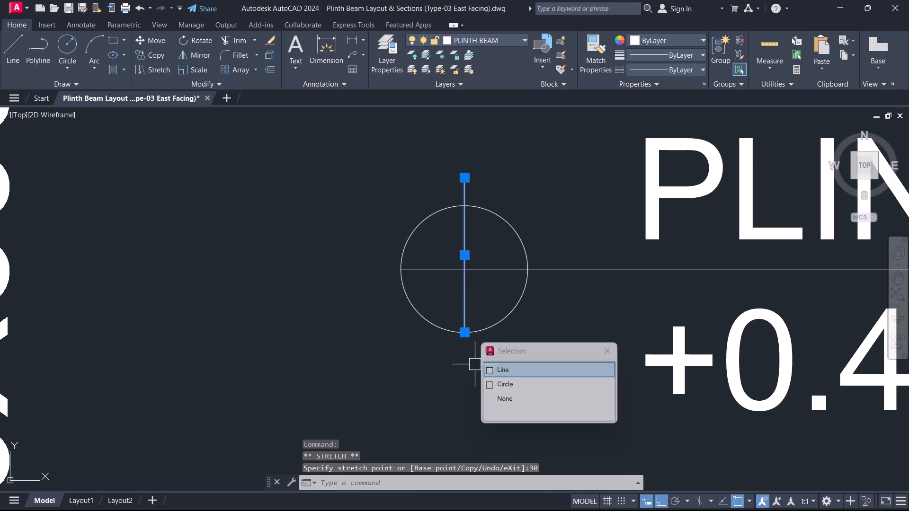
pyautogui.click(460, 334)
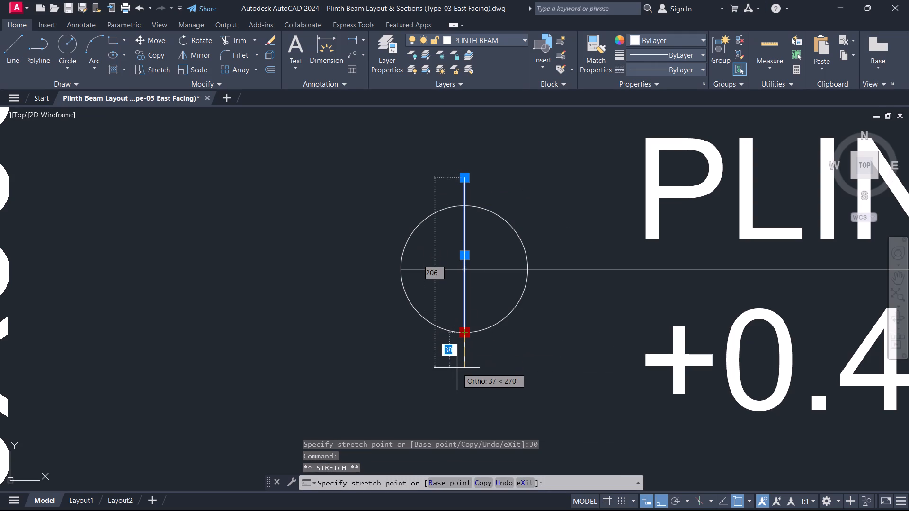
pyautogui.write('30')
pyautogui.press('Return')
pyautogui.press('Escape')
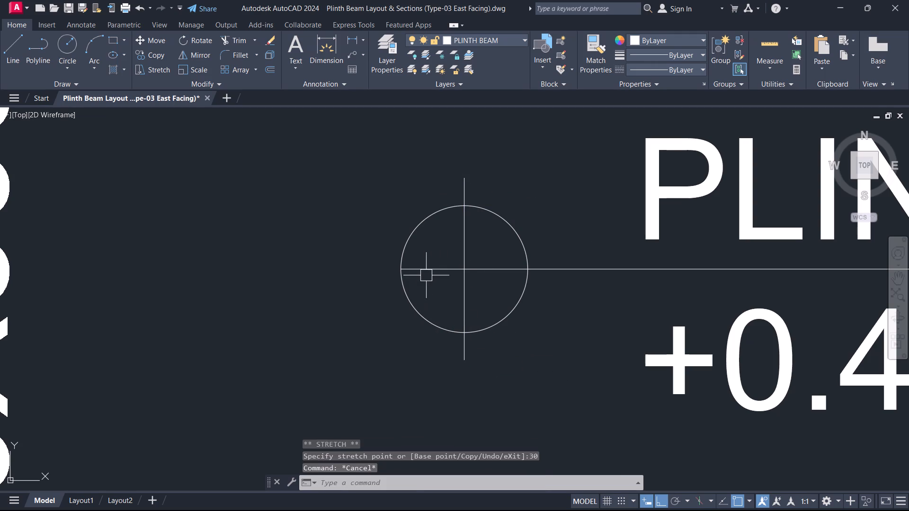
# Stretch the west end of the horizontal line 30 beyond the circle.
pyautogui.click(429, 270)
pyautogui.click(400, 270)
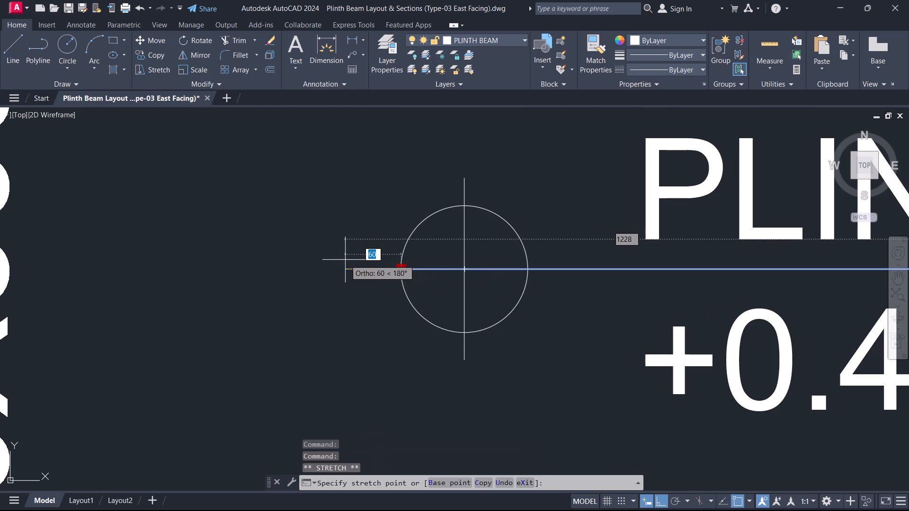
pyautogui.write('30')
pyautogui.press('Return')
pyautogui.press('Escape')
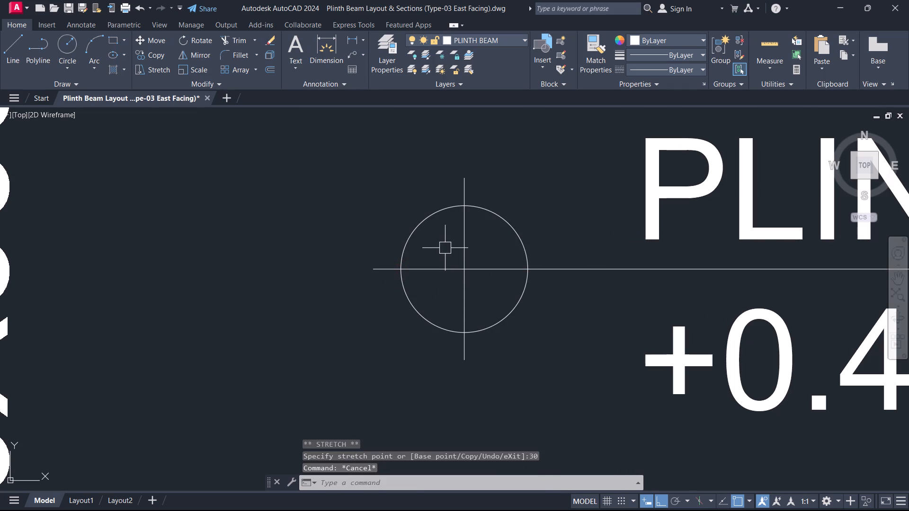
# Fill the circle's north-west and south-east quadrants with a SOLID hatch to complete the level symbol.
pyautogui.write('H')
pyautogui.press('space')
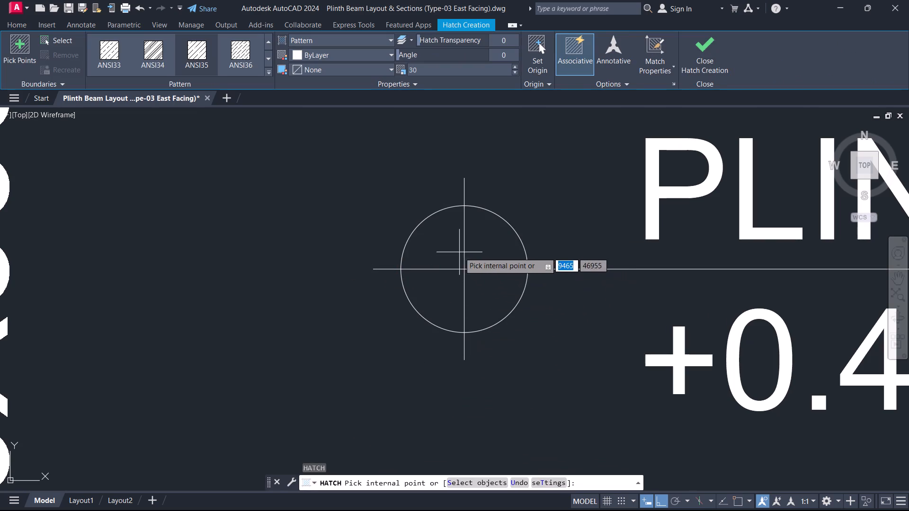
pyautogui.click(458, 251)
pyautogui.click(489, 288)
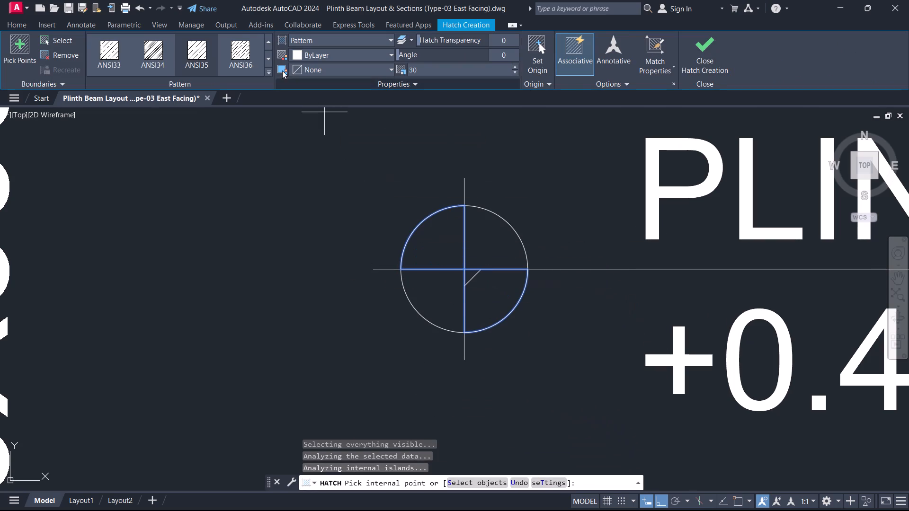
pyautogui.click(266, 74)
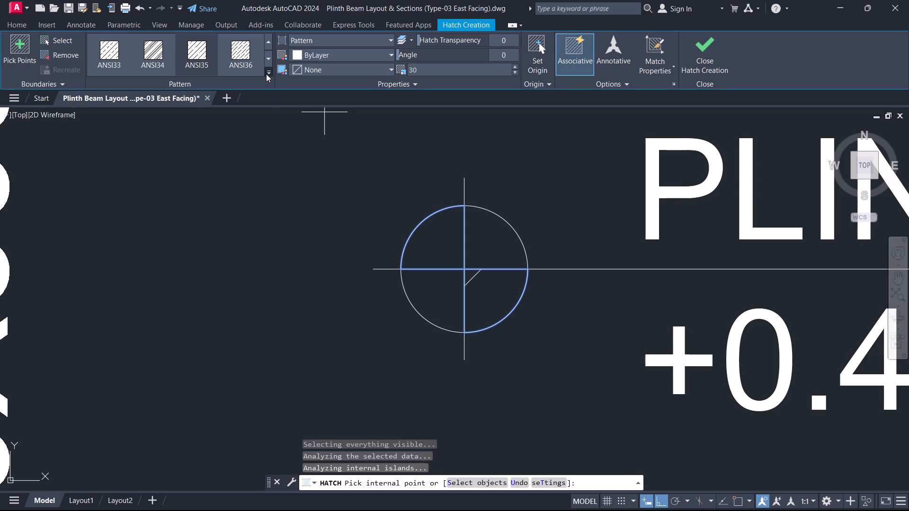
pyautogui.scroll(6, 164, 81)
pyautogui.click(106, 53)
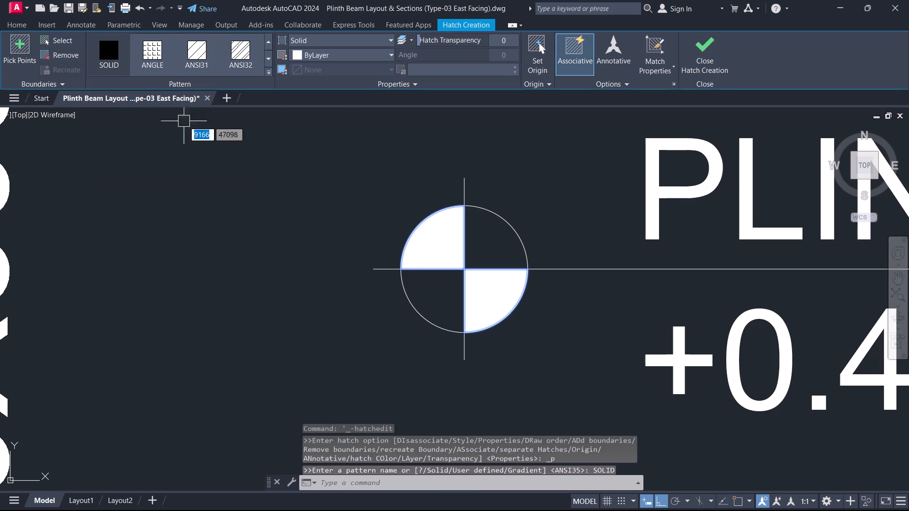
pyautogui.press('Escape')
pyautogui.press('Escape')
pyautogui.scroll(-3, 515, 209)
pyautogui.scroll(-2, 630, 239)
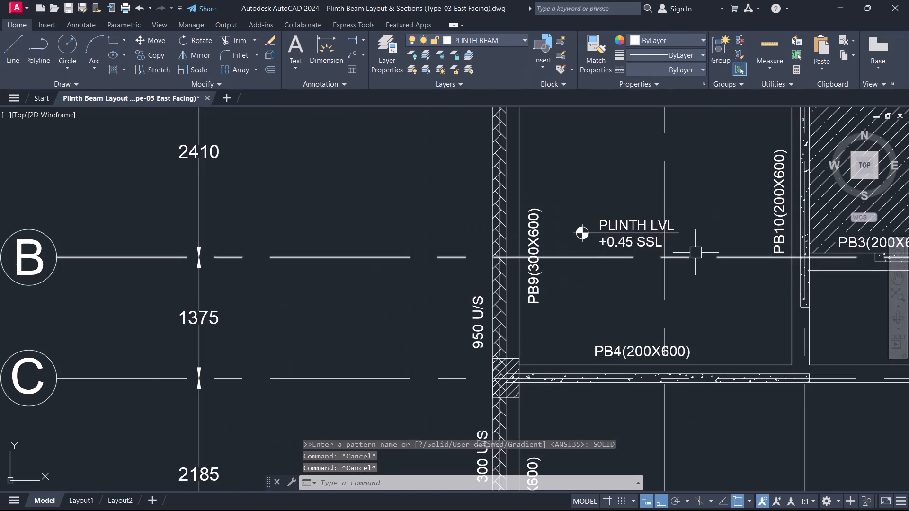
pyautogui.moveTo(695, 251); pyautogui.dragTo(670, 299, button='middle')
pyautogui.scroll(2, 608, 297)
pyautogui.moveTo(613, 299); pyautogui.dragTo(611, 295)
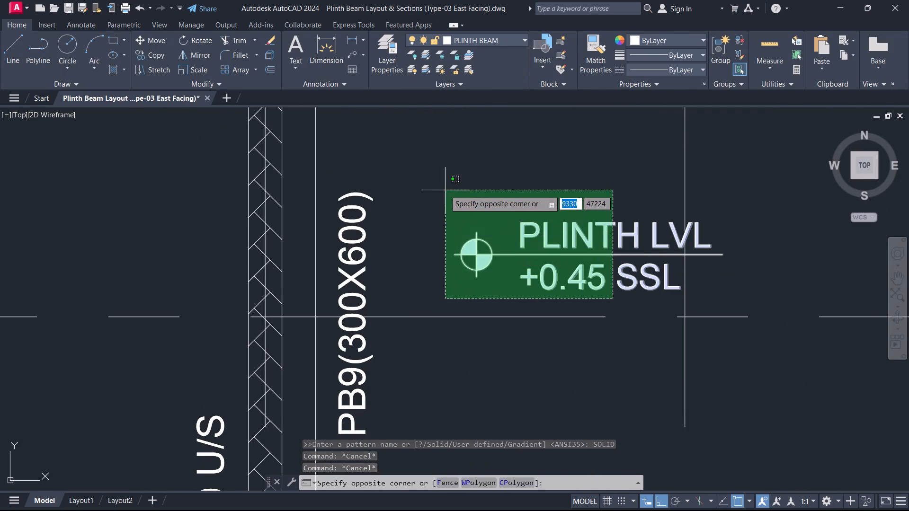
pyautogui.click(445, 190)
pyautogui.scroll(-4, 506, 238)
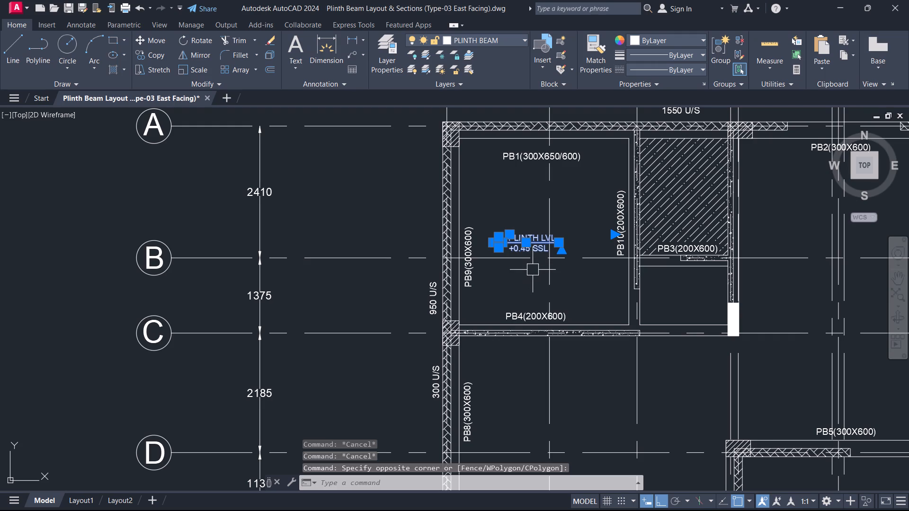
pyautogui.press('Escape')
# Group the PLINTH LVL +0.45 SSL text with the level symbol and its lines.
pyautogui.scroll(1, 533, 269)
pyautogui.moveTo(534, 268); pyautogui.dragTo(548, 274, button='middle')
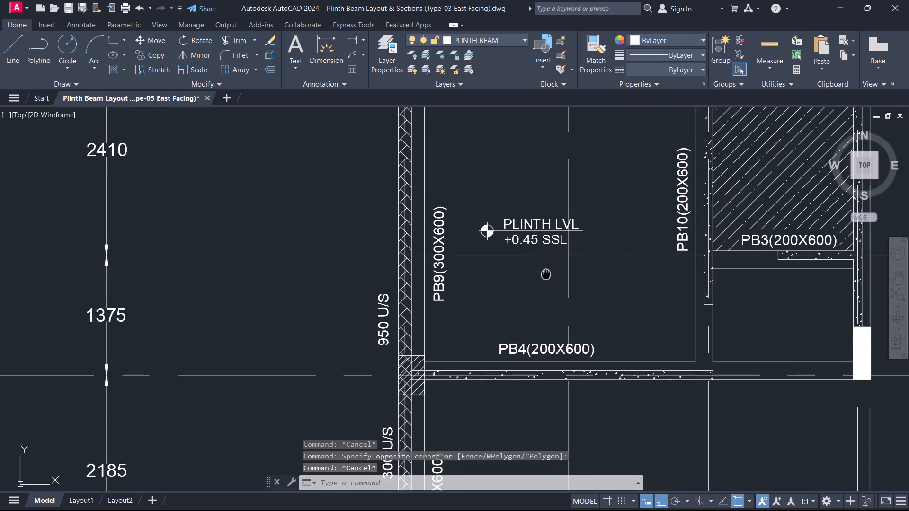
pyautogui.moveTo(548, 274); pyautogui.dragTo(555, 285, button='middle')
pyautogui.scroll(2, 546, 251)
pyautogui.moveTo(554, 263); pyautogui.dragTo(553, 256)
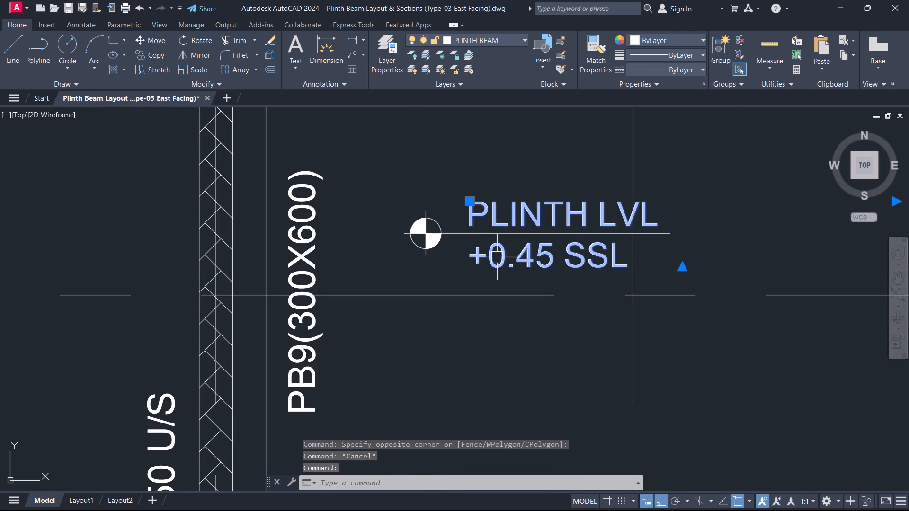
pyautogui.moveTo(494, 286); pyautogui.dragTo(470, 264)
pyautogui.click(352, 207)
pyautogui.write('G')
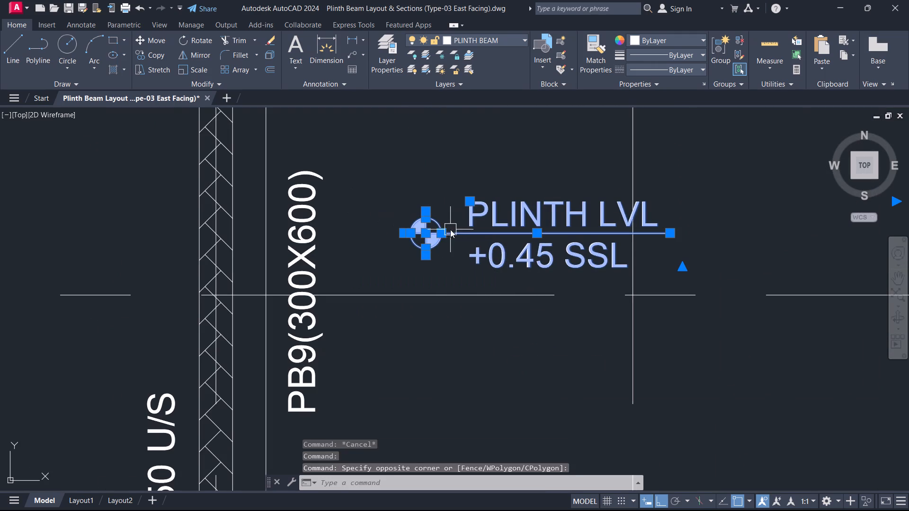
pyautogui.press('space')
# Move the grouped plinth level note slightly north within the bay between PB9 and PB10.
pyautogui.click(492, 237)
pyautogui.write('M')
pyautogui.press('space')
pyautogui.click(494, 245)
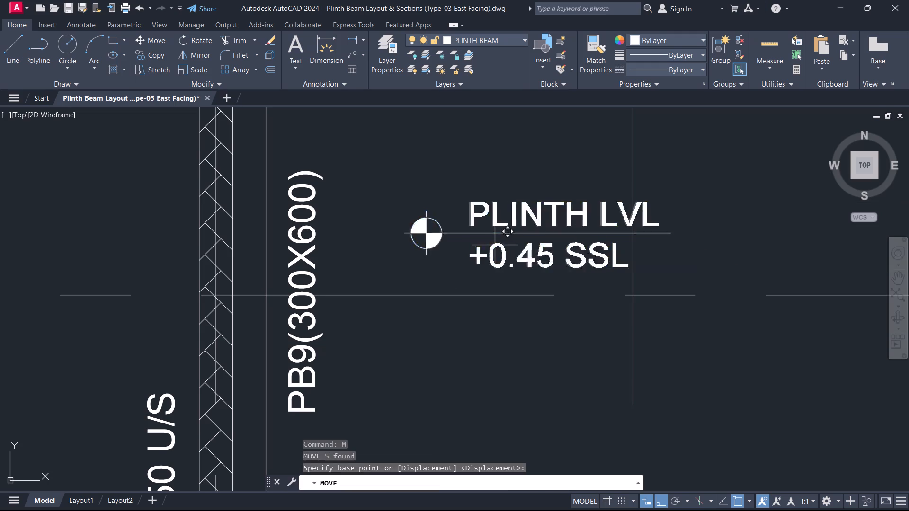
pyautogui.click(521, 182)
pyautogui.press('Escape')
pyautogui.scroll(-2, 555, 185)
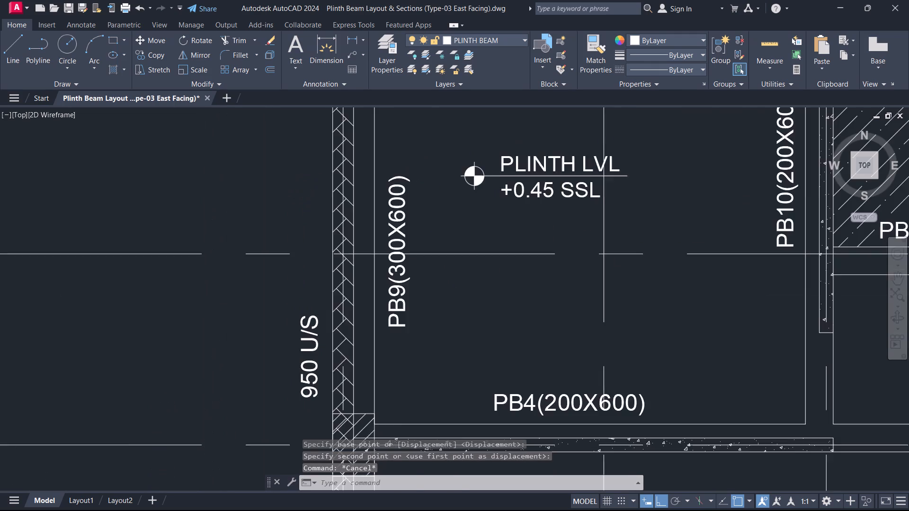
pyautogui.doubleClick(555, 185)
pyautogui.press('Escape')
# Explode the grouped plinth level note to separate its text lines from the symbol, applying Explode again to the symbol group.
pyautogui.scroll(2, 531, 180)
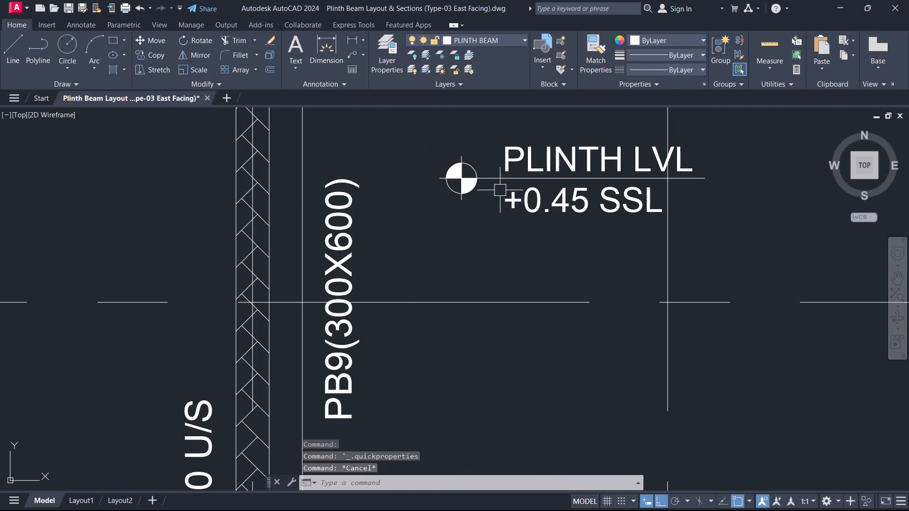
pyautogui.click(498, 181)
pyautogui.press('x')
pyautogui.press('space')
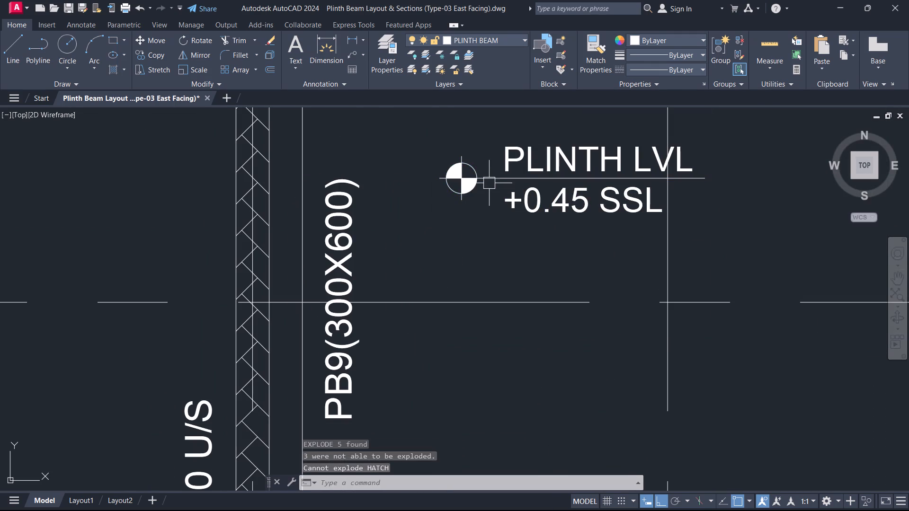
pyautogui.click(489, 181)
pyautogui.scroll(1, 482, 191)
pyautogui.write('X')
pyautogui.press('space')
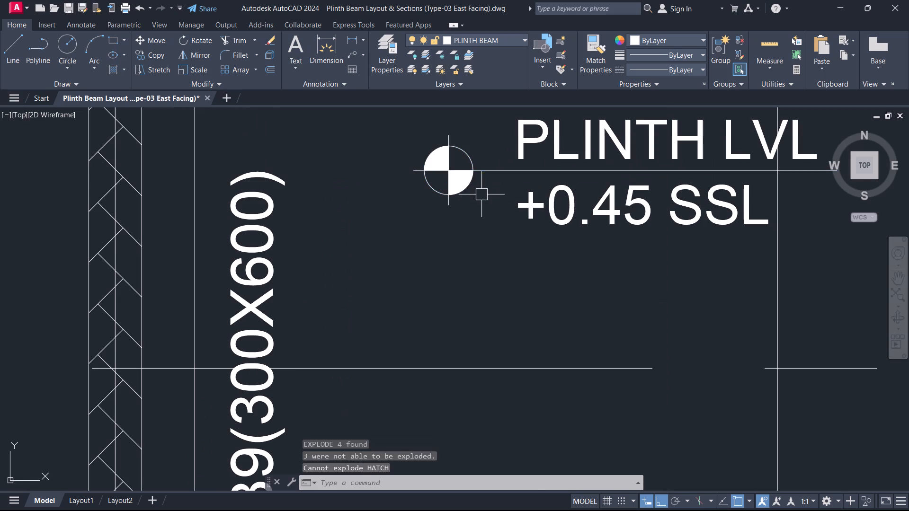
# Move the level symbol with its horizontal line about 93 east, closer to the plinth level text.
pyautogui.click(495, 180)
pyautogui.click(486, 166)
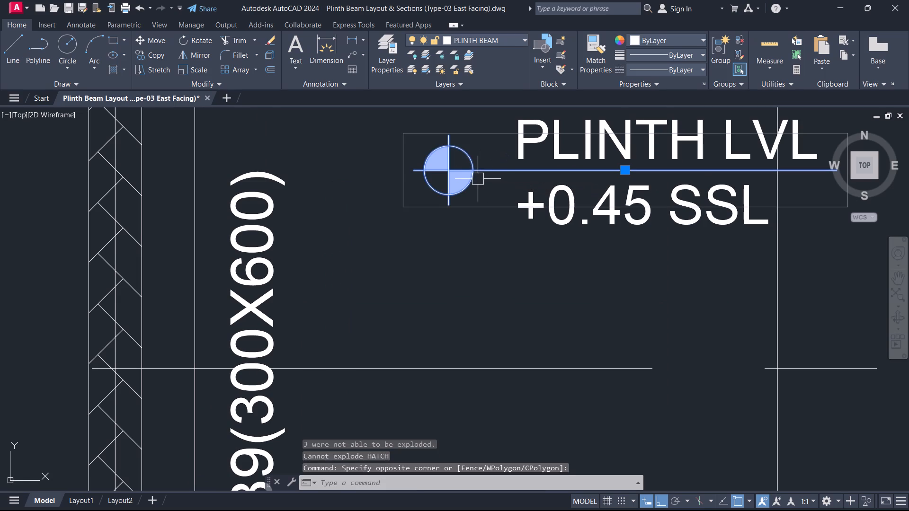
pyautogui.press('m')
pyautogui.press('space')
pyautogui.click(478, 178)
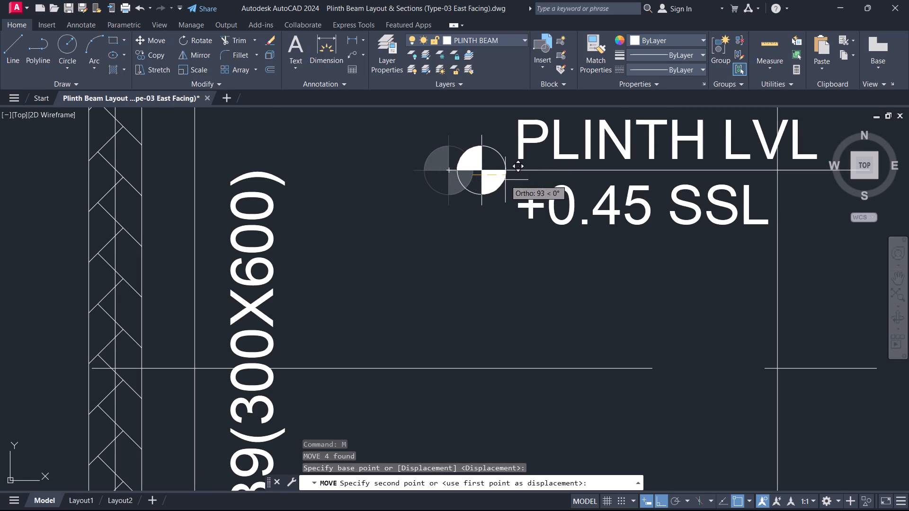
pyautogui.click(505, 180)
pyautogui.press('Escape')
# Draw a short vertical cutting line across the note's horizontal line, just east of the PLINTH LVL text.
pyautogui.scroll(-2, 612, 194)
pyautogui.moveTo(613, 194); pyautogui.dragTo(544, 226, button='middle')
pyautogui.scroll(3, 586, 221)
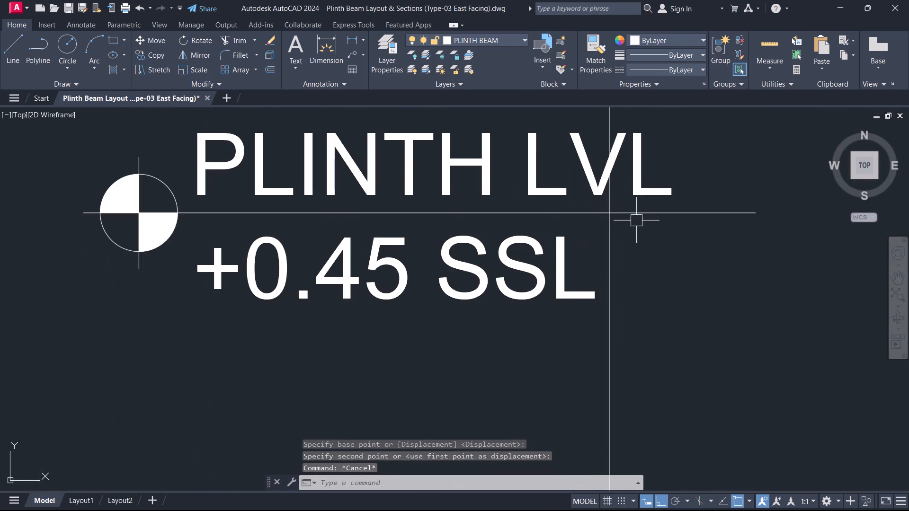
pyautogui.press('l')
pyautogui.press('space')
pyautogui.moveTo(702, 292); pyautogui.dragTo(699, 284)
pyautogui.click(690, 154)
pyautogui.press('Escape')
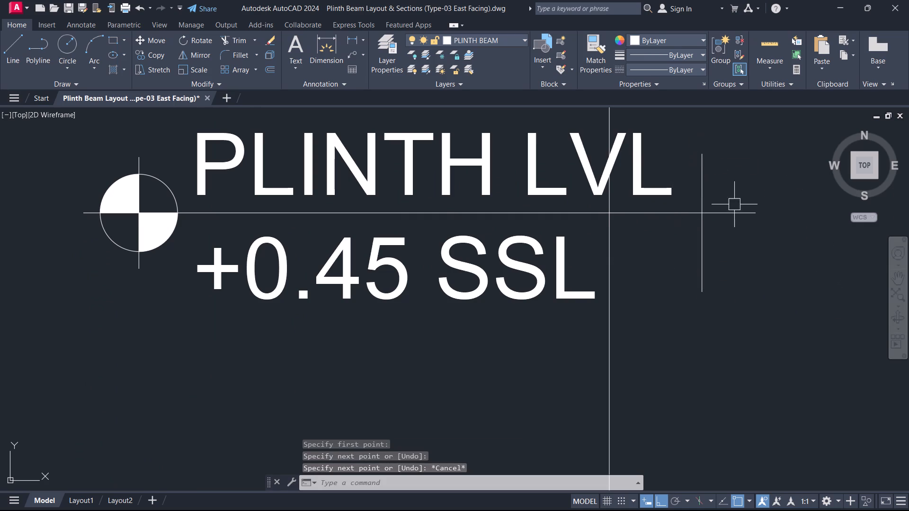
# Trim the horizontal line's overhang east of the cutting line and remove the cutting line itself.
pyautogui.press('t')
pyautogui.press('r')
pyautogui.press('space')
pyautogui.moveTo(679, 258); pyautogui.dragTo(715, 174)
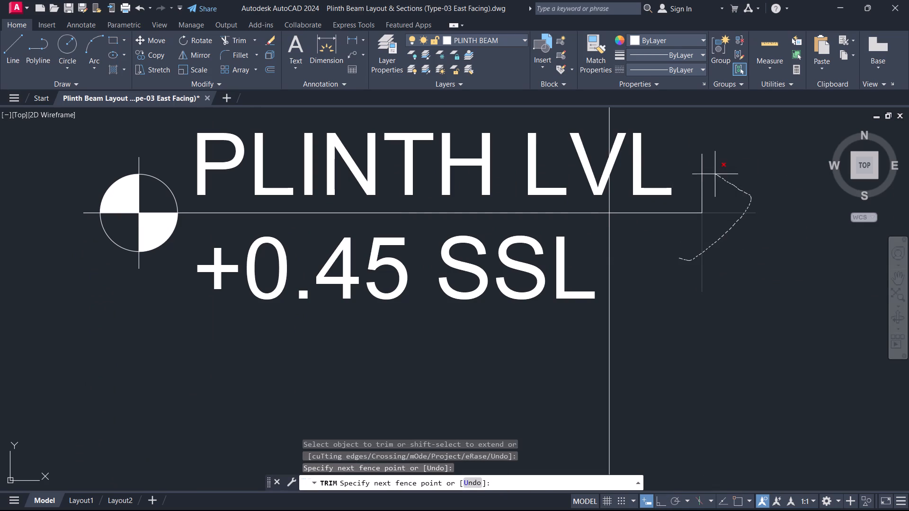
pyautogui.moveTo(715, 174); pyautogui.dragTo(698, 183)
pyautogui.press('Escape')
# Draw a rectangle about 1200 wide and 400 high around the level symbol and plinth level text.
pyautogui.scroll(-2, 704, 196)
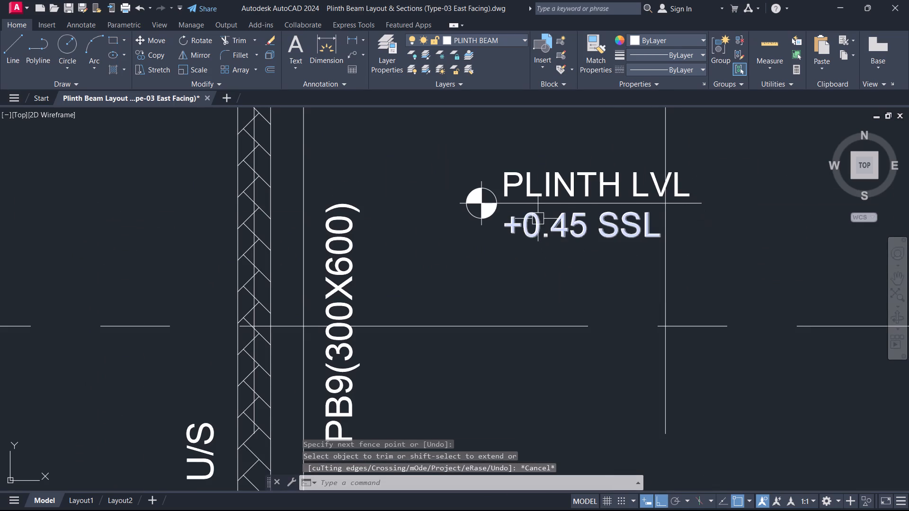
pyautogui.press('r')
pyautogui.press('e')
pyautogui.press('c')
pyautogui.press('space')
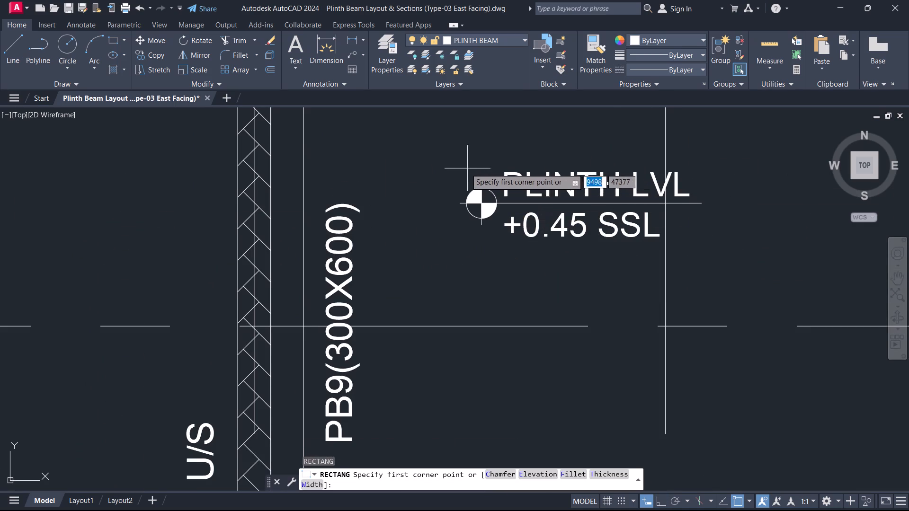
pyautogui.click(450, 141)
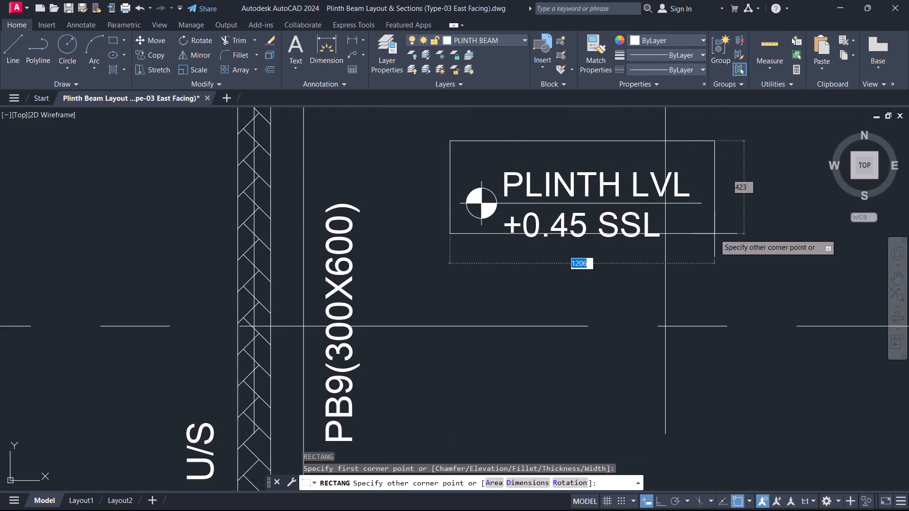
pyautogui.click(716, 229)
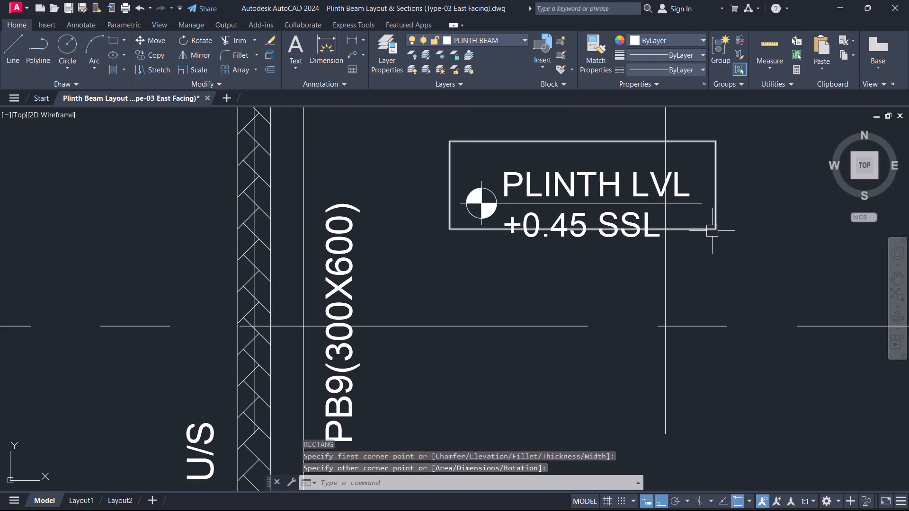
# Move the rectangle about 99 south so it frames both text lines and the level symbol.
pyautogui.click(712, 231)
pyautogui.press('m')
pyautogui.press('space')
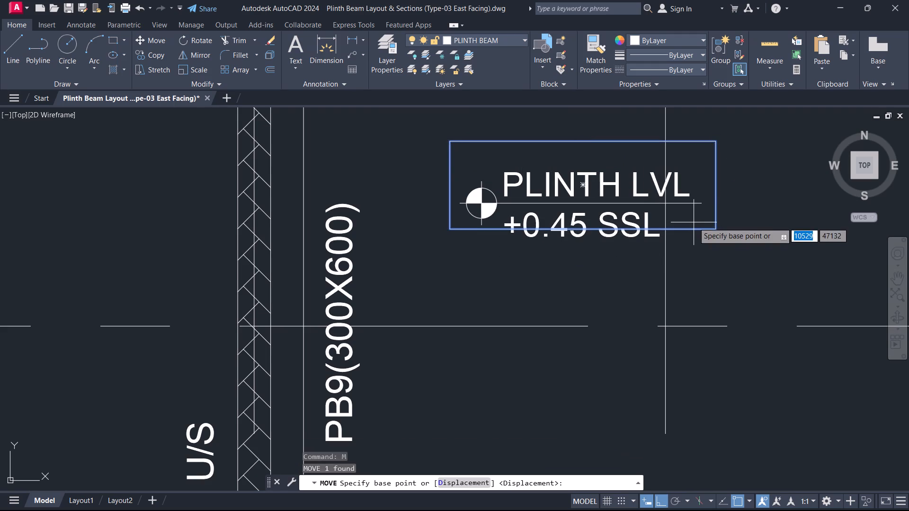
pyautogui.click(694, 222)
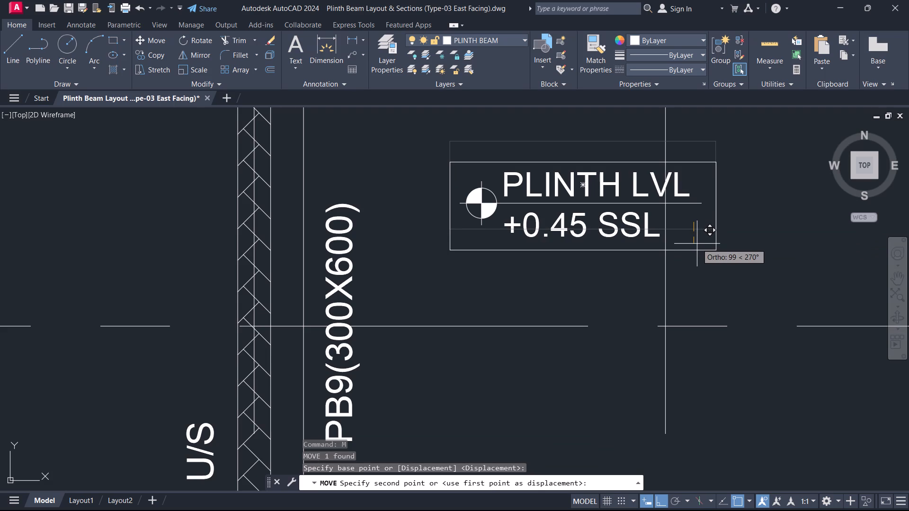
pyautogui.click(697, 244)
pyautogui.press('Escape')
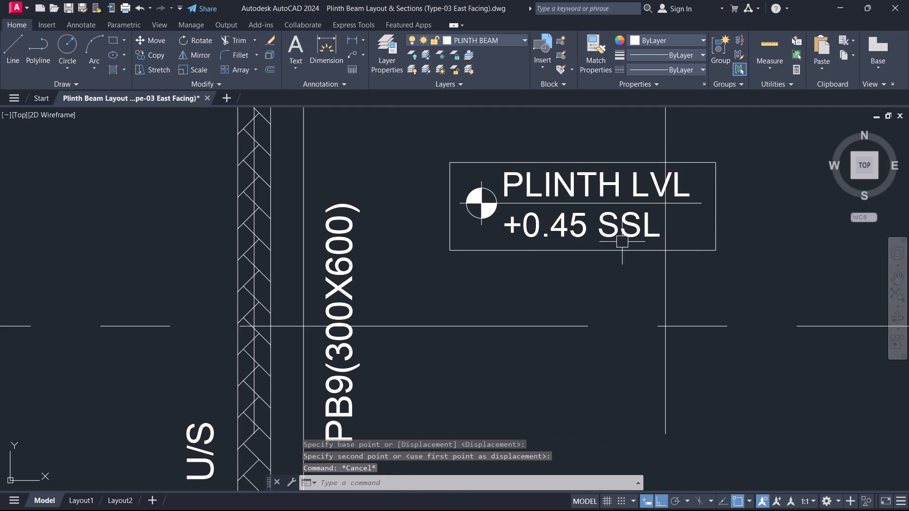
# Group the rectangle, level symbol, horizontal line and both plinth level text lines together.
pyautogui.scroll(-3, 615, 250)
pyautogui.scroll(1, 597, 264)
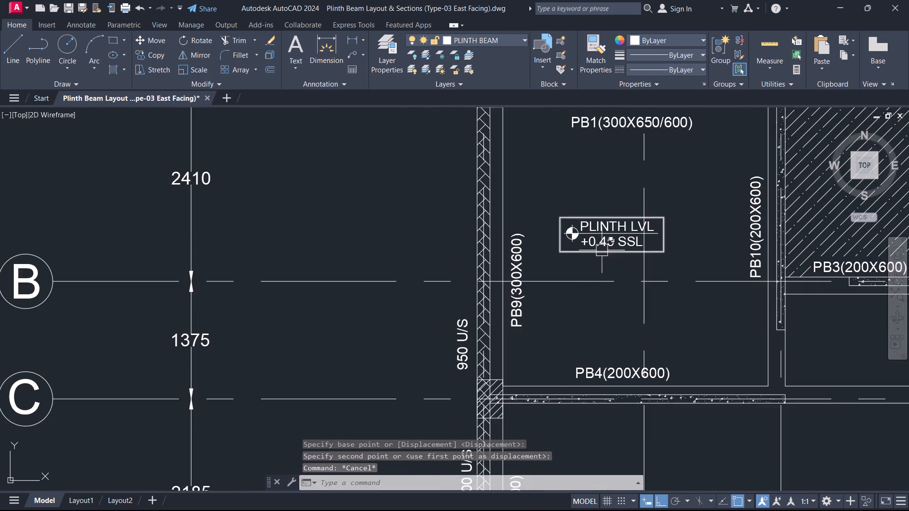
pyautogui.scroll(2, 602, 250)
pyautogui.moveTo(604, 262); pyautogui.dragTo(603, 255)
pyautogui.click(469, 119)
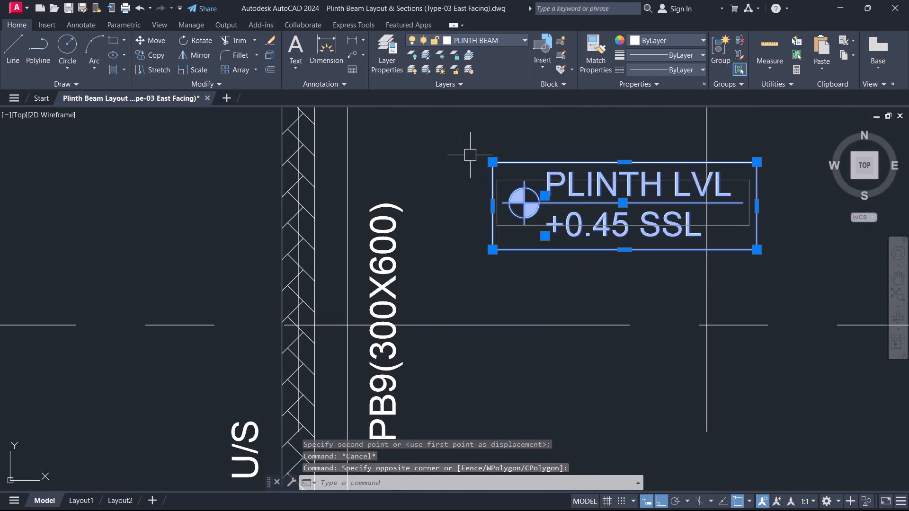
pyautogui.press('g')
pyautogui.press('space')
pyautogui.click(563, 236)
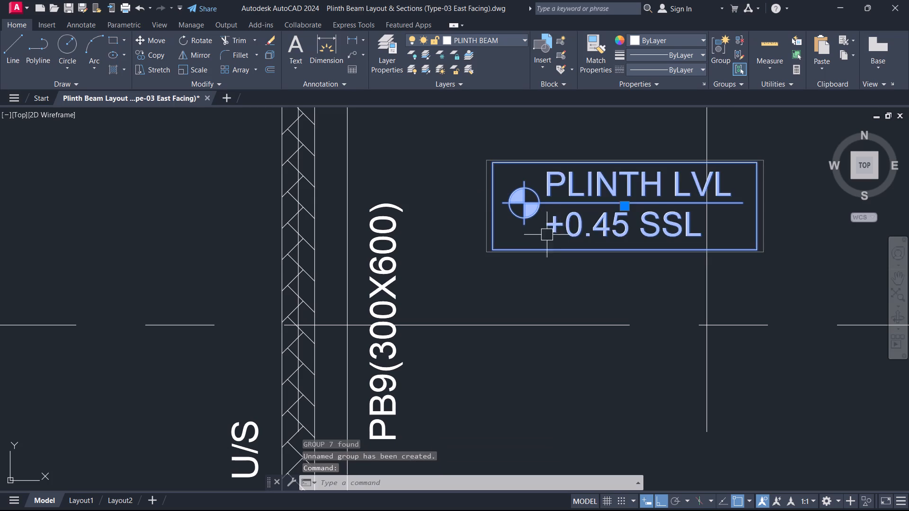
pyautogui.press('Escape')
# Copy the framed plinth level note about 5550 east into the bay south of PB2, beside PB14.
pyautogui.scroll(-3, 558, 240)
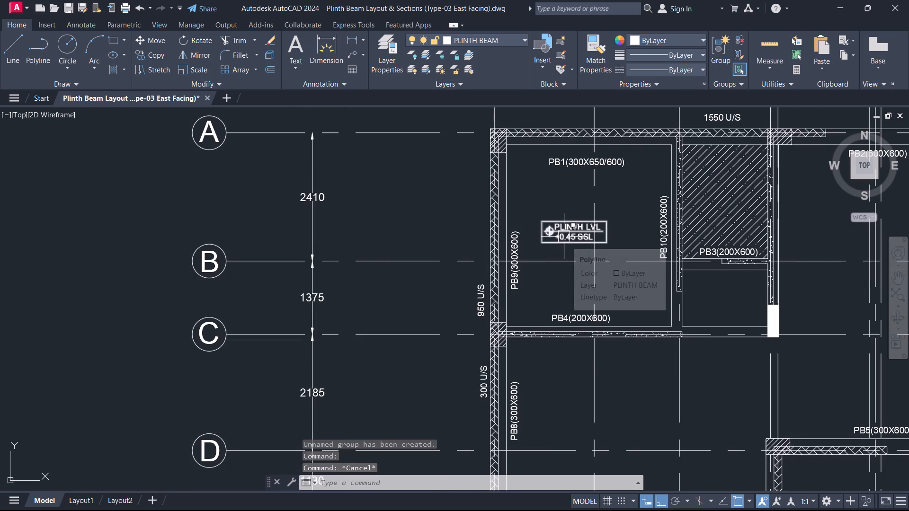
pyautogui.click(567, 225)
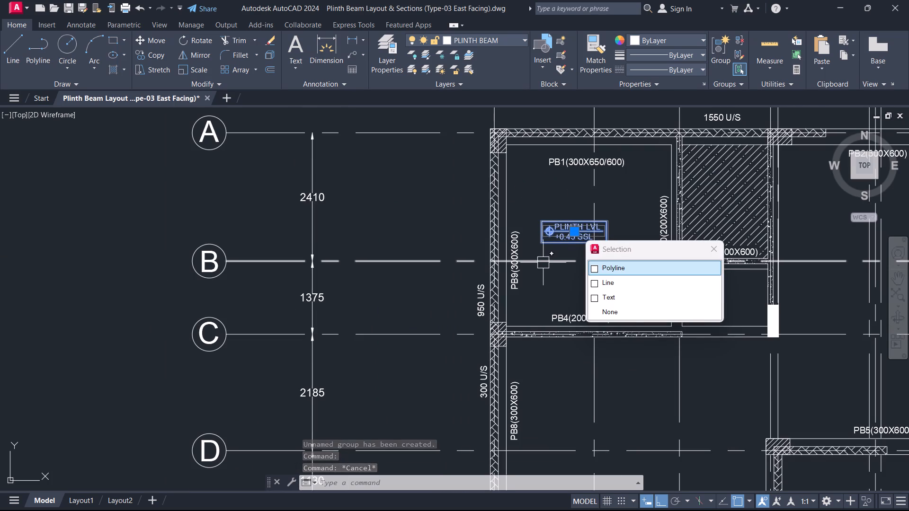
pyautogui.press('c')
pyautogui.write('O')
pyautogui.press('space')
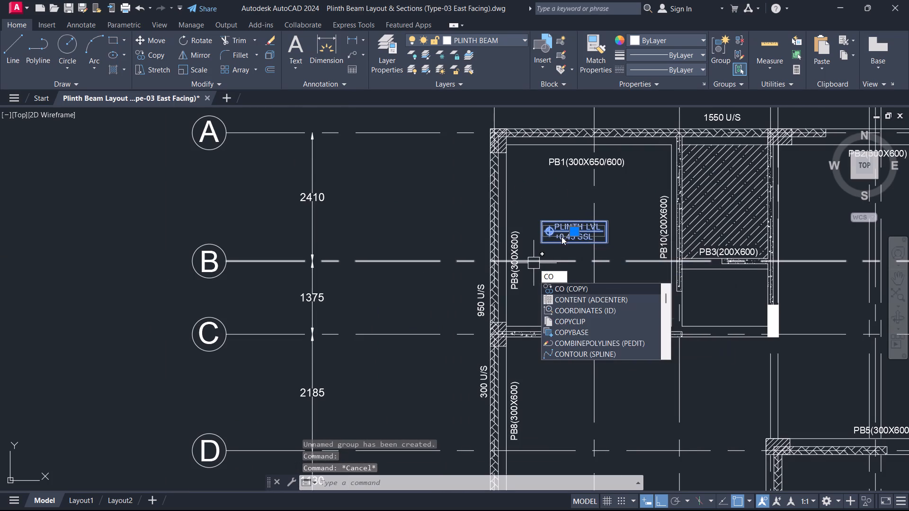
pyautogui.press('space')
pyautogui.click(562, 236)
pyautogui.scroll(-3, 624, 234)
pyautogui.moveTo(627, 233); pyautogui.dragTo(564, 260, button='middle')
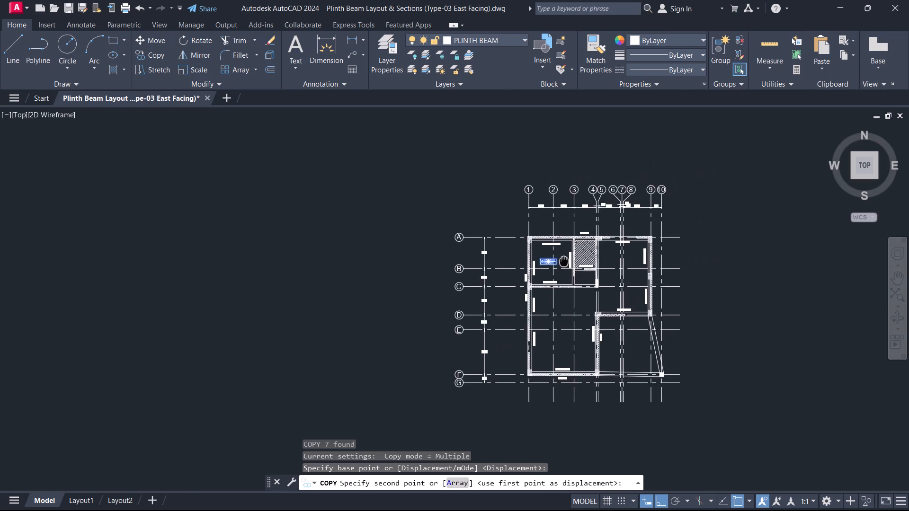
pyautogui.scroll(3, 647, 254)
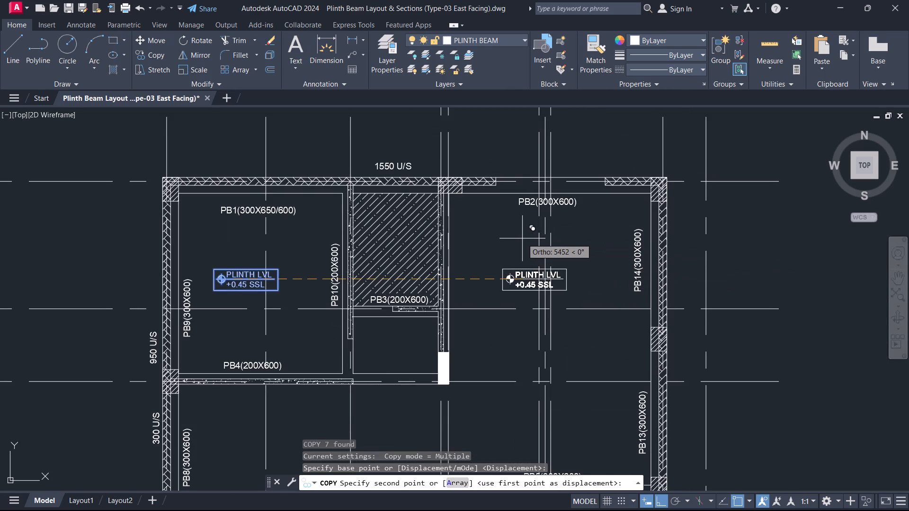
pyautogui.scroll(2, 522, 238)
pyautogui.click(531, 300)
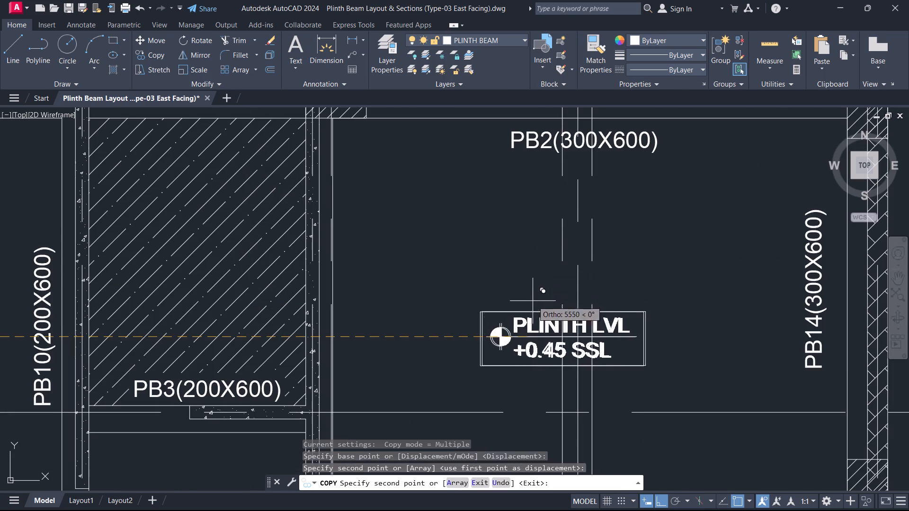
pyautogui.press('Escape')
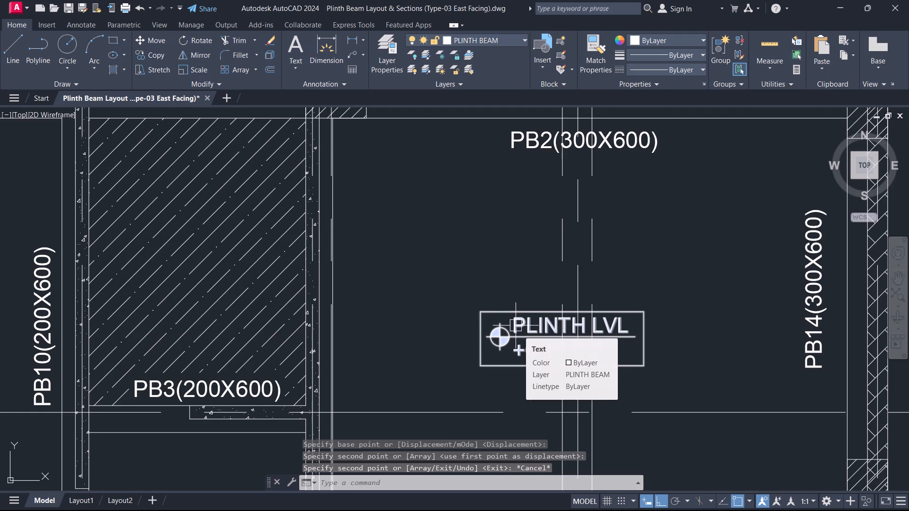
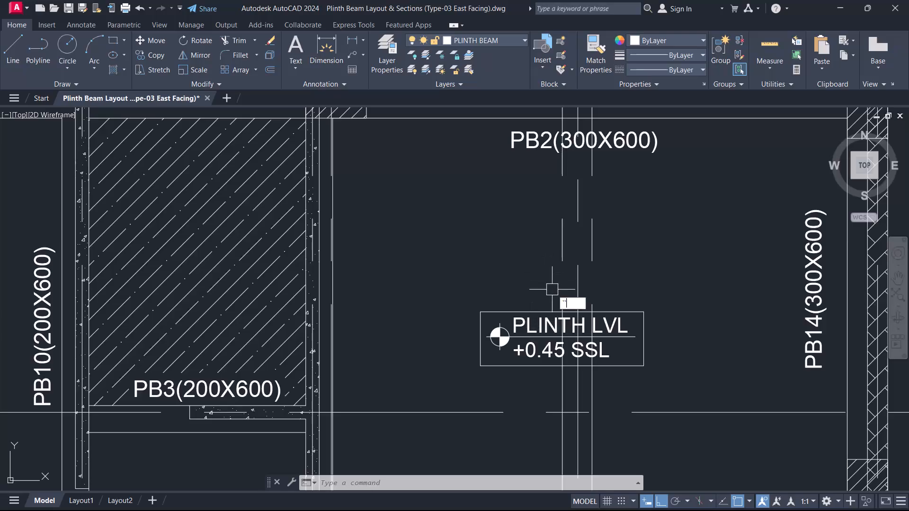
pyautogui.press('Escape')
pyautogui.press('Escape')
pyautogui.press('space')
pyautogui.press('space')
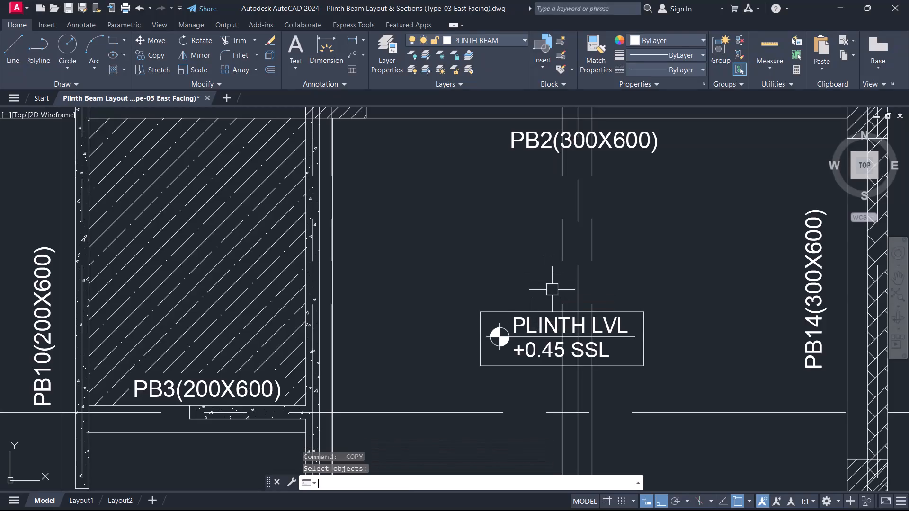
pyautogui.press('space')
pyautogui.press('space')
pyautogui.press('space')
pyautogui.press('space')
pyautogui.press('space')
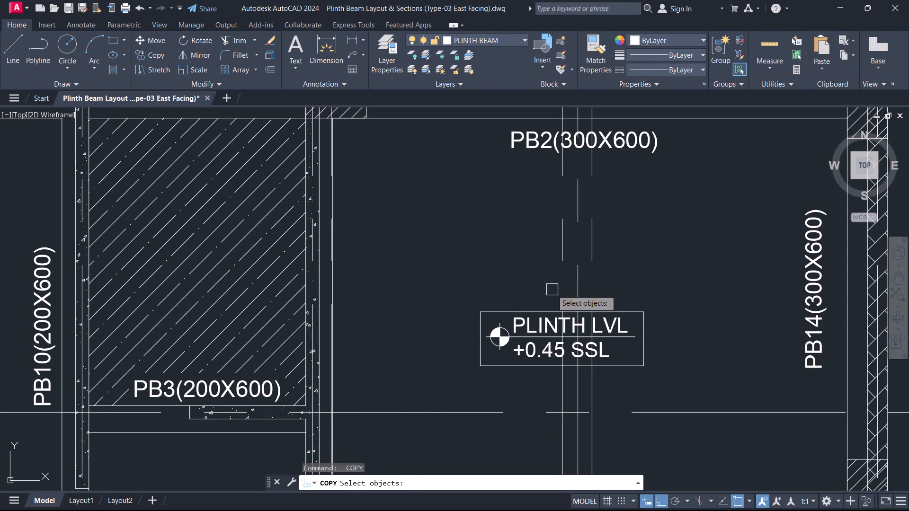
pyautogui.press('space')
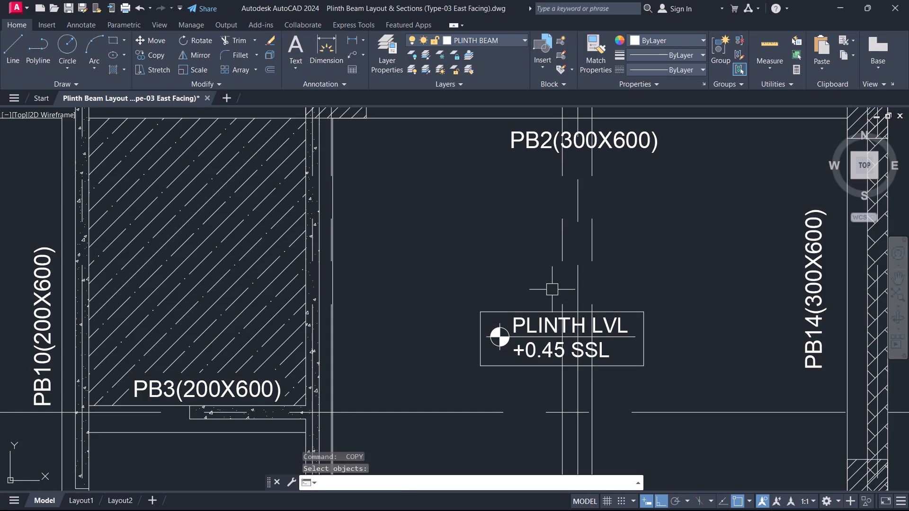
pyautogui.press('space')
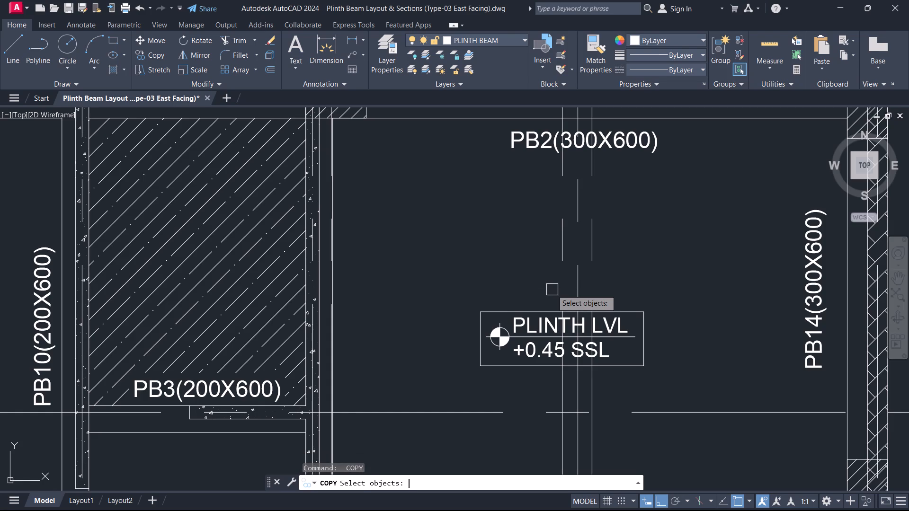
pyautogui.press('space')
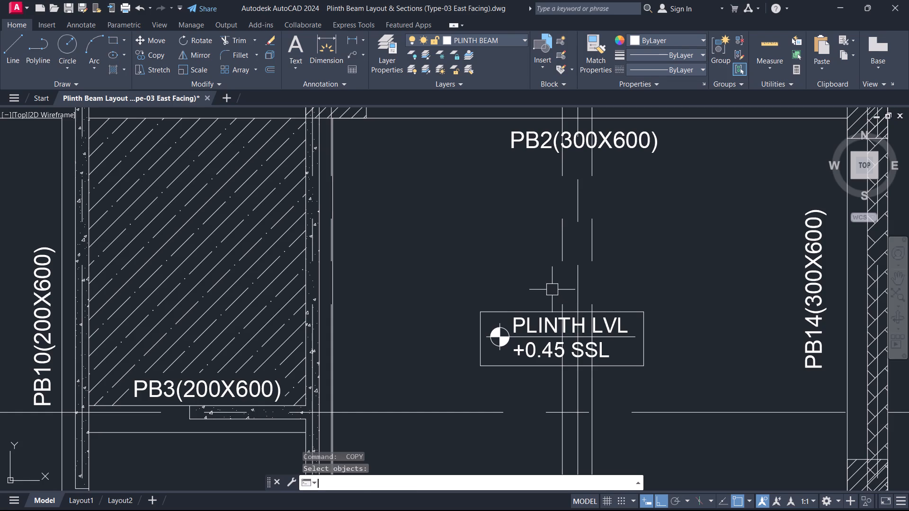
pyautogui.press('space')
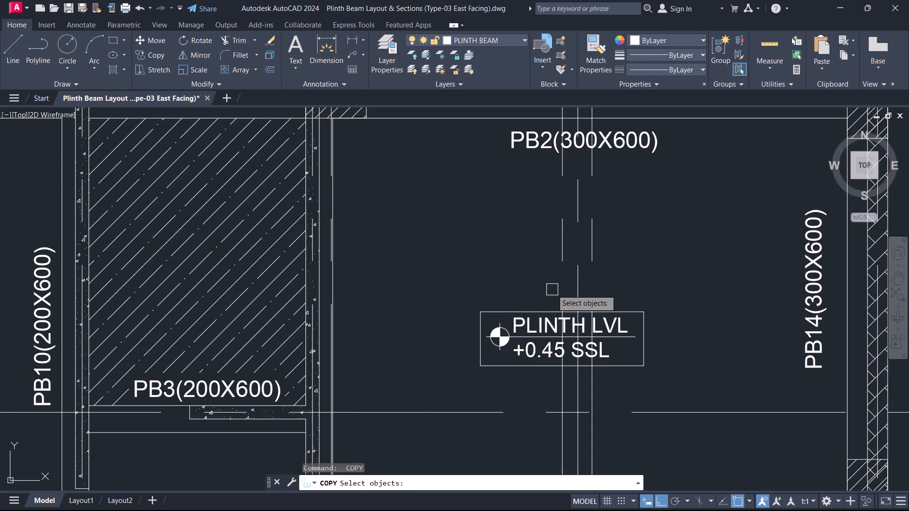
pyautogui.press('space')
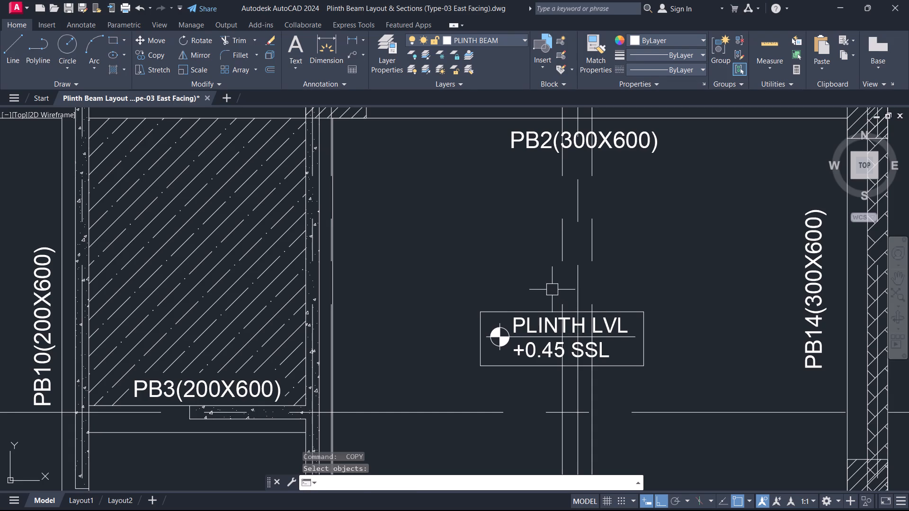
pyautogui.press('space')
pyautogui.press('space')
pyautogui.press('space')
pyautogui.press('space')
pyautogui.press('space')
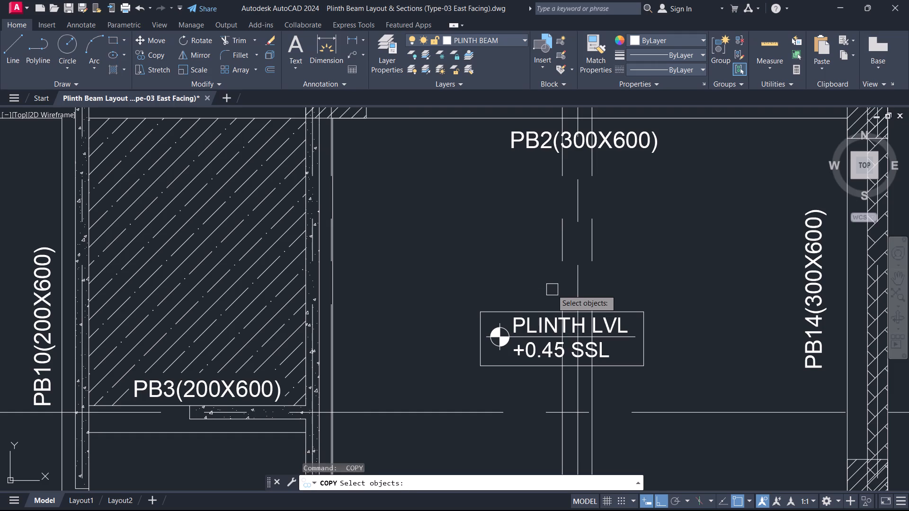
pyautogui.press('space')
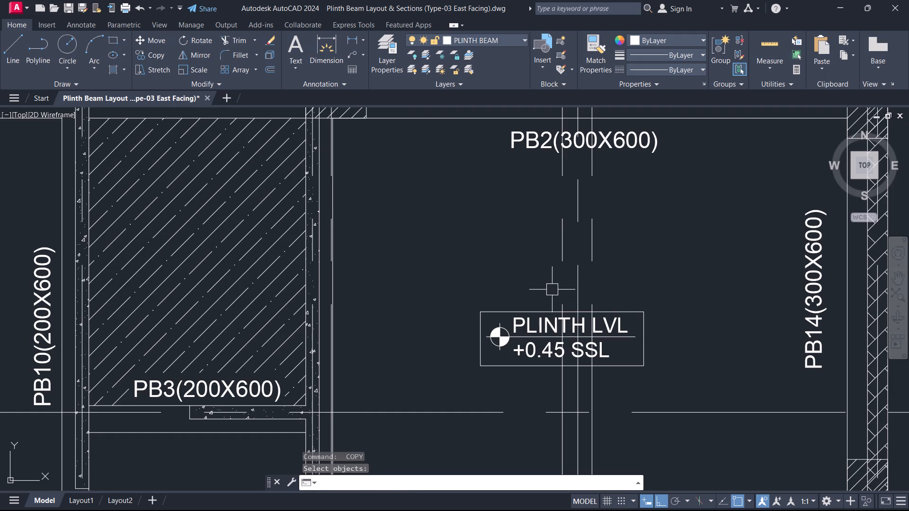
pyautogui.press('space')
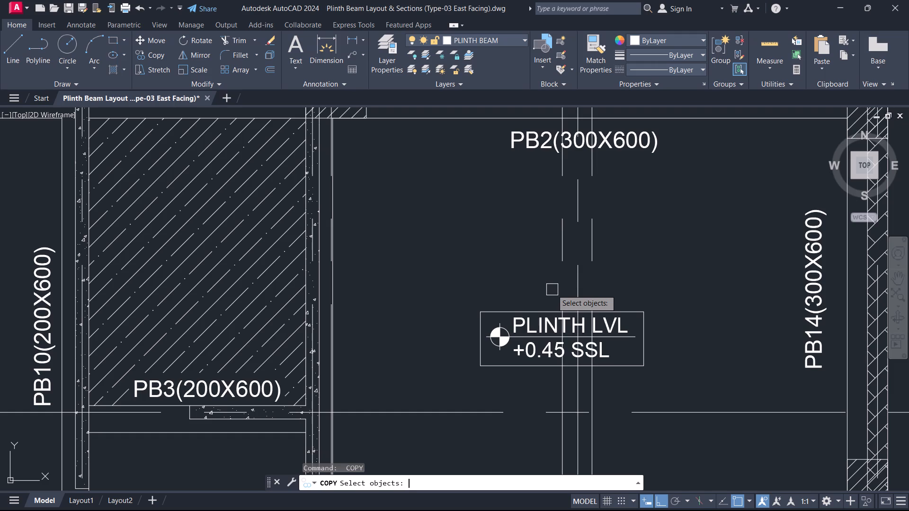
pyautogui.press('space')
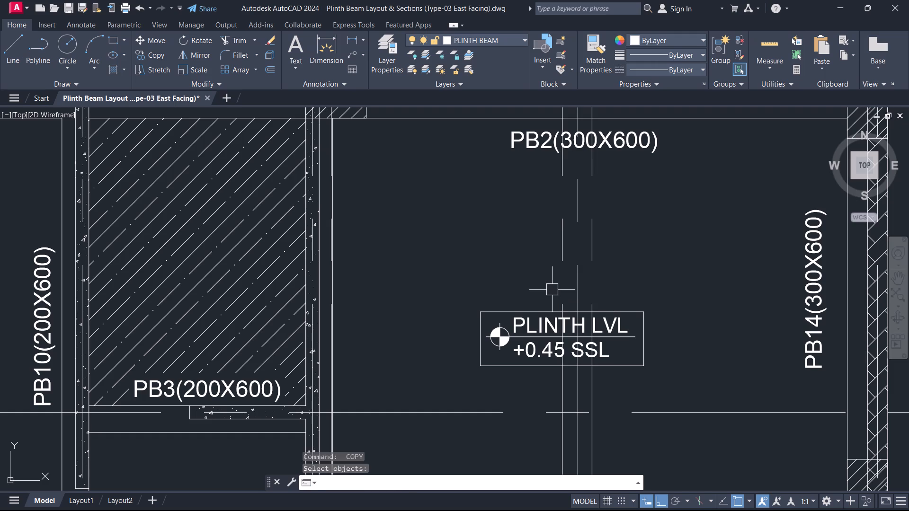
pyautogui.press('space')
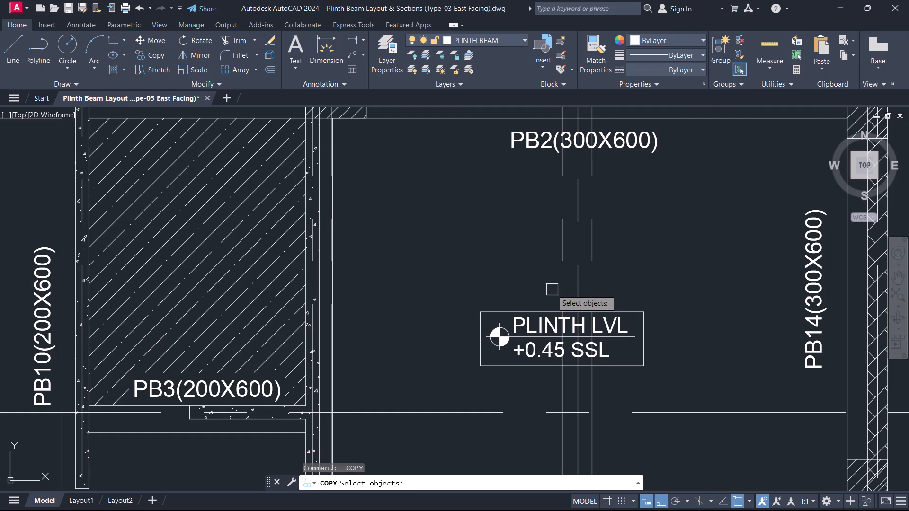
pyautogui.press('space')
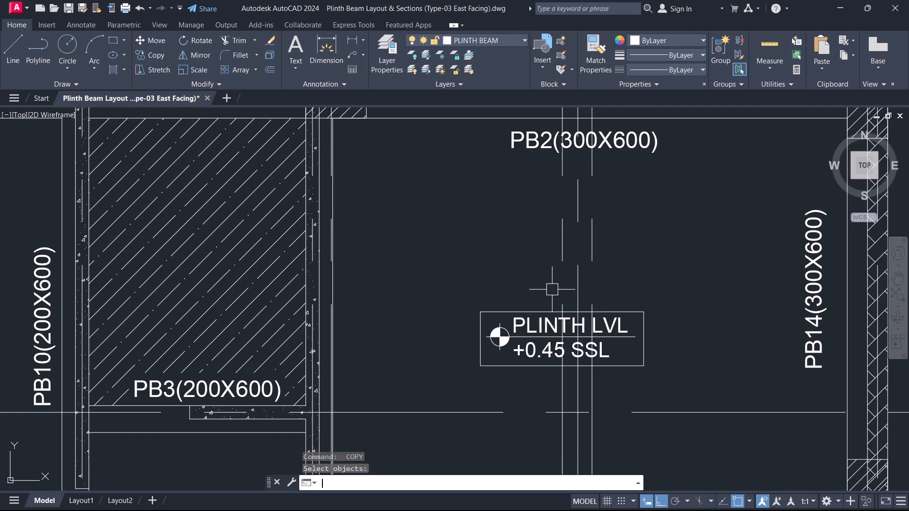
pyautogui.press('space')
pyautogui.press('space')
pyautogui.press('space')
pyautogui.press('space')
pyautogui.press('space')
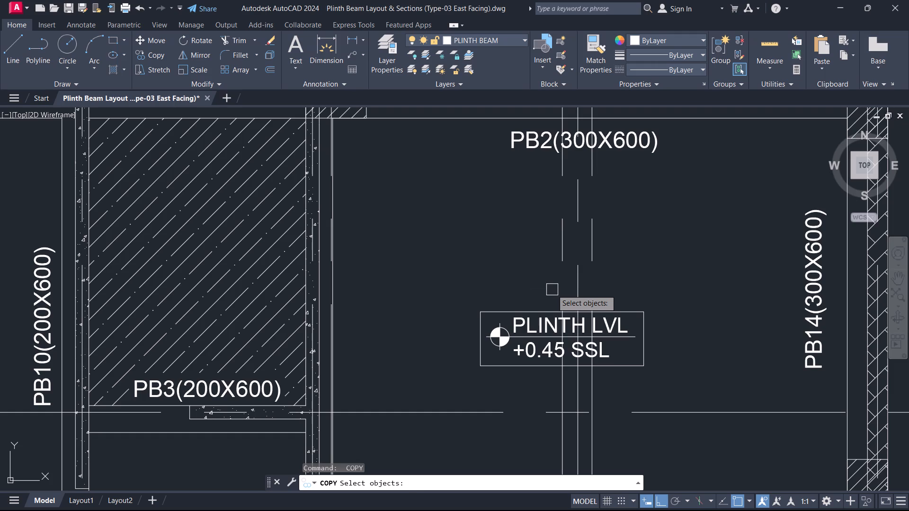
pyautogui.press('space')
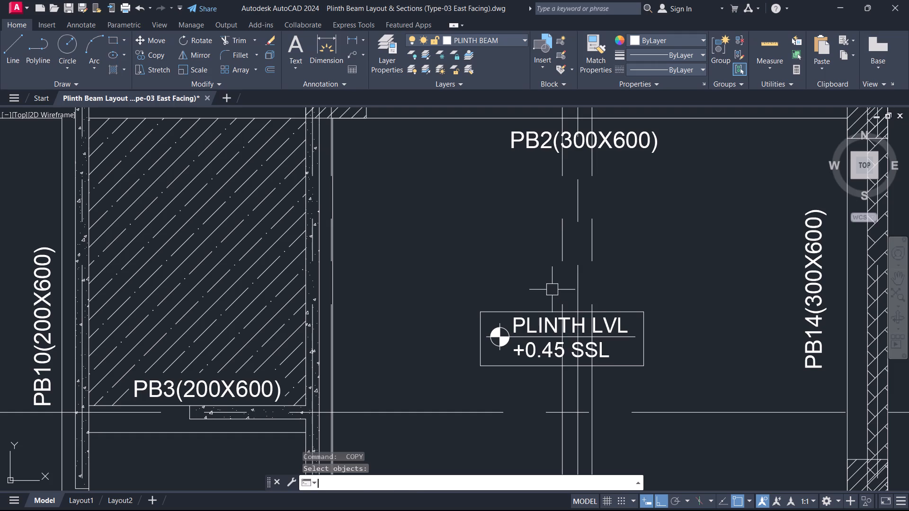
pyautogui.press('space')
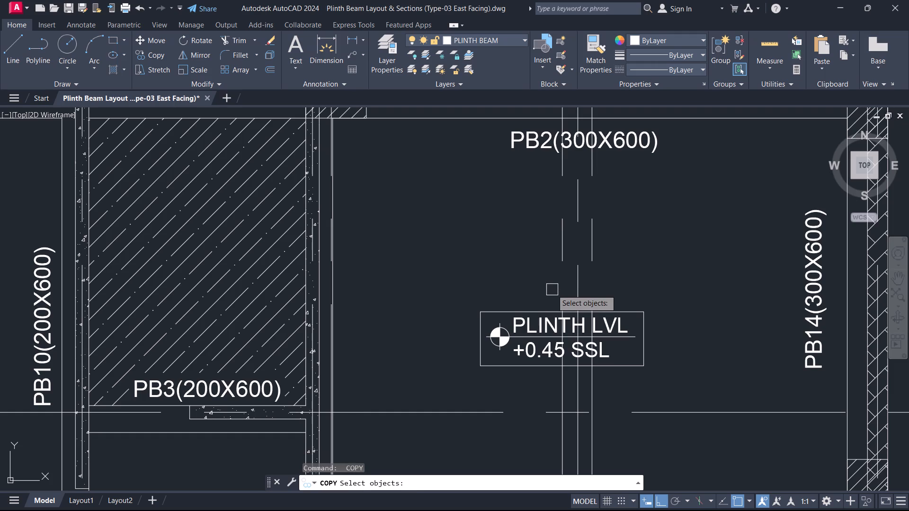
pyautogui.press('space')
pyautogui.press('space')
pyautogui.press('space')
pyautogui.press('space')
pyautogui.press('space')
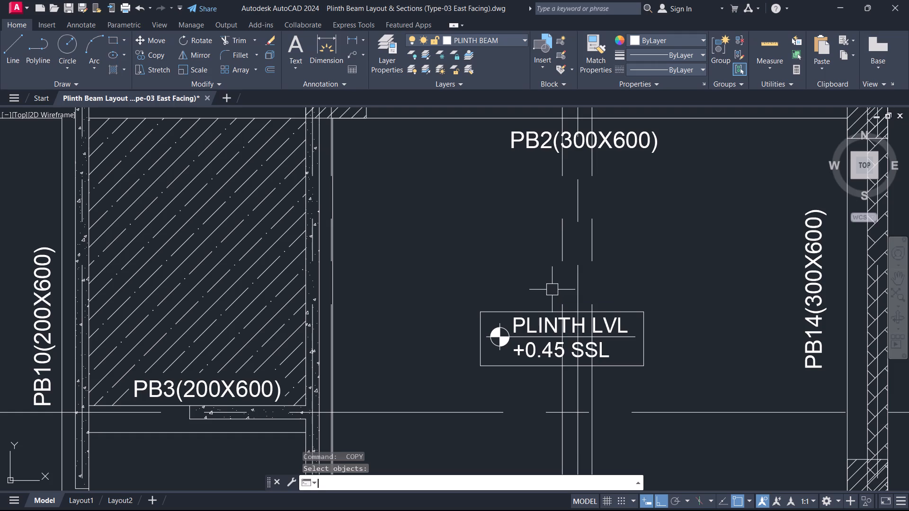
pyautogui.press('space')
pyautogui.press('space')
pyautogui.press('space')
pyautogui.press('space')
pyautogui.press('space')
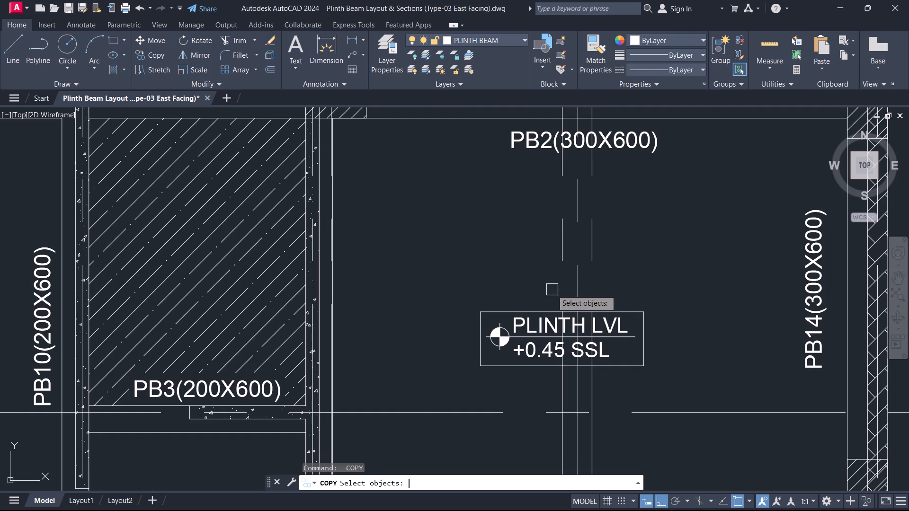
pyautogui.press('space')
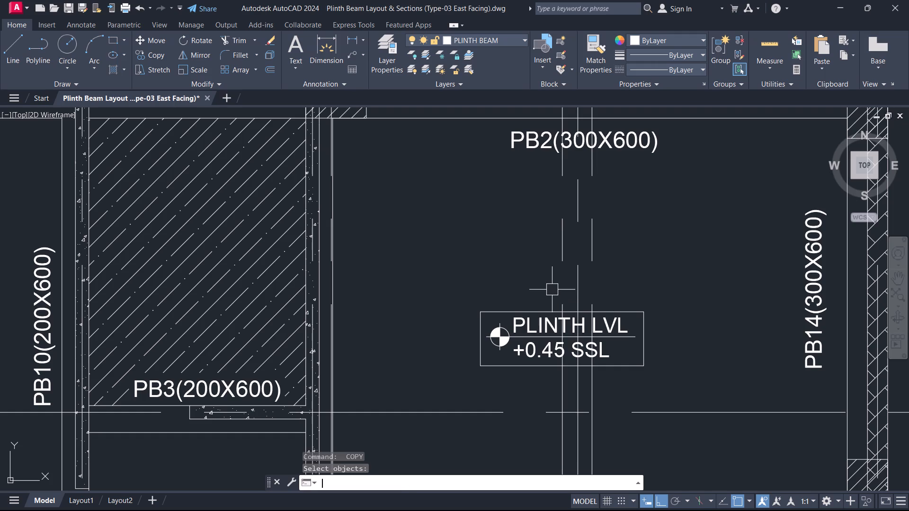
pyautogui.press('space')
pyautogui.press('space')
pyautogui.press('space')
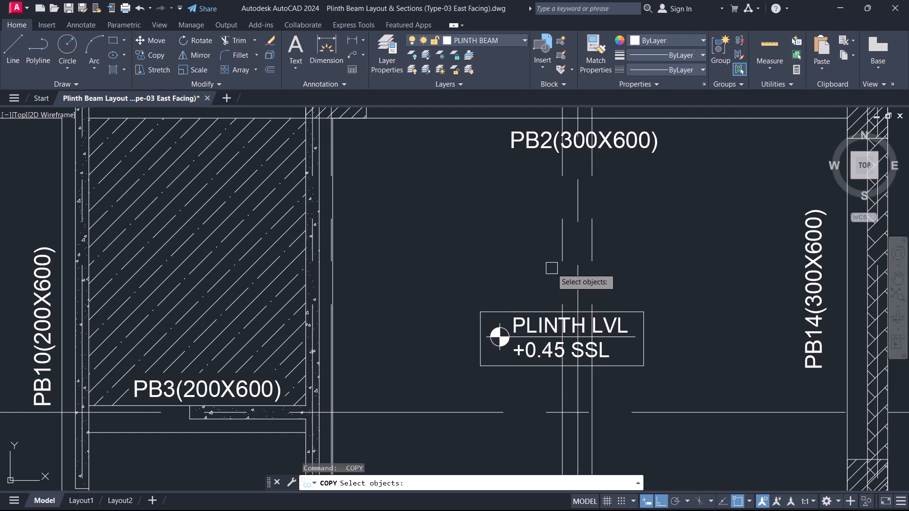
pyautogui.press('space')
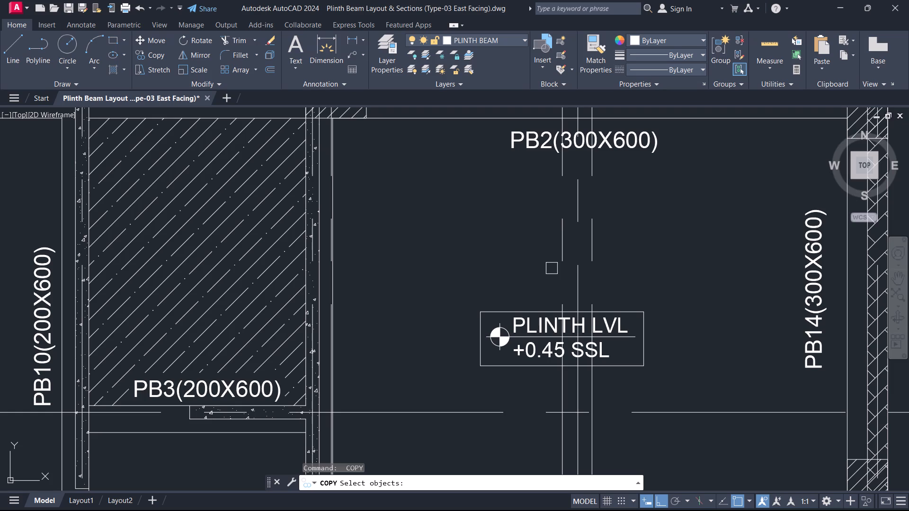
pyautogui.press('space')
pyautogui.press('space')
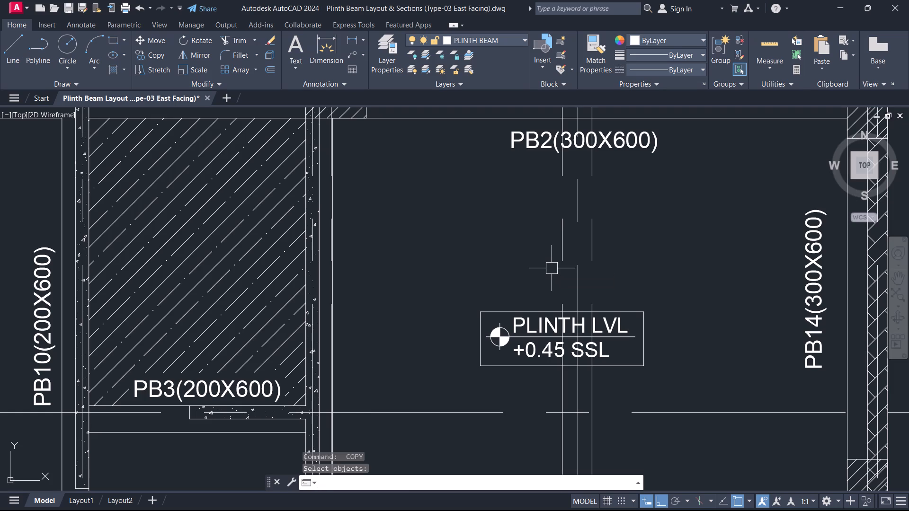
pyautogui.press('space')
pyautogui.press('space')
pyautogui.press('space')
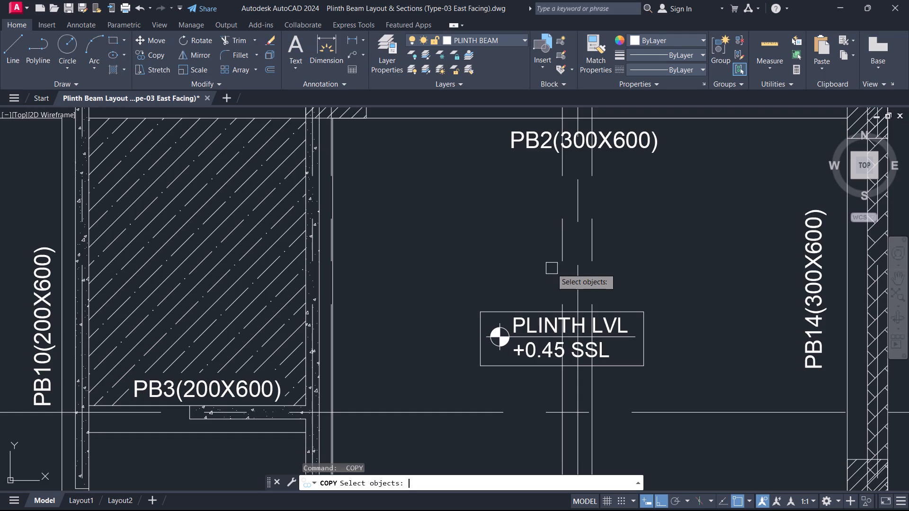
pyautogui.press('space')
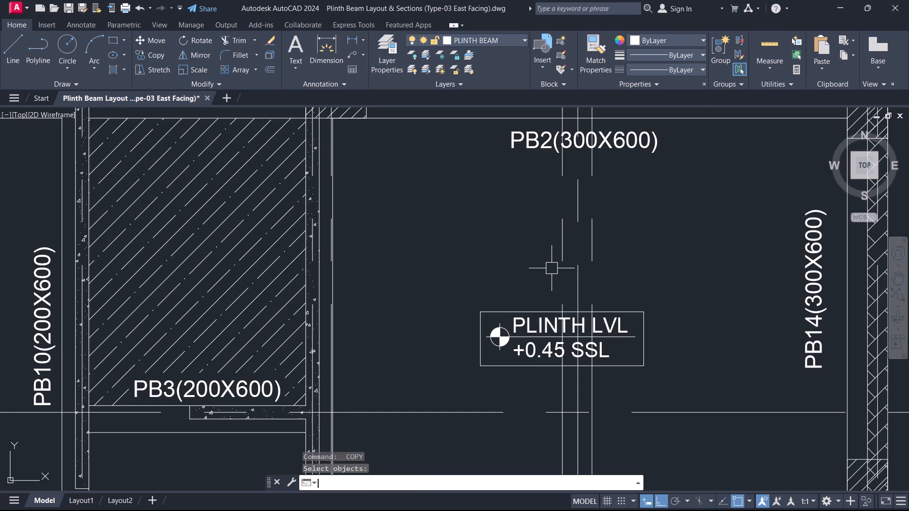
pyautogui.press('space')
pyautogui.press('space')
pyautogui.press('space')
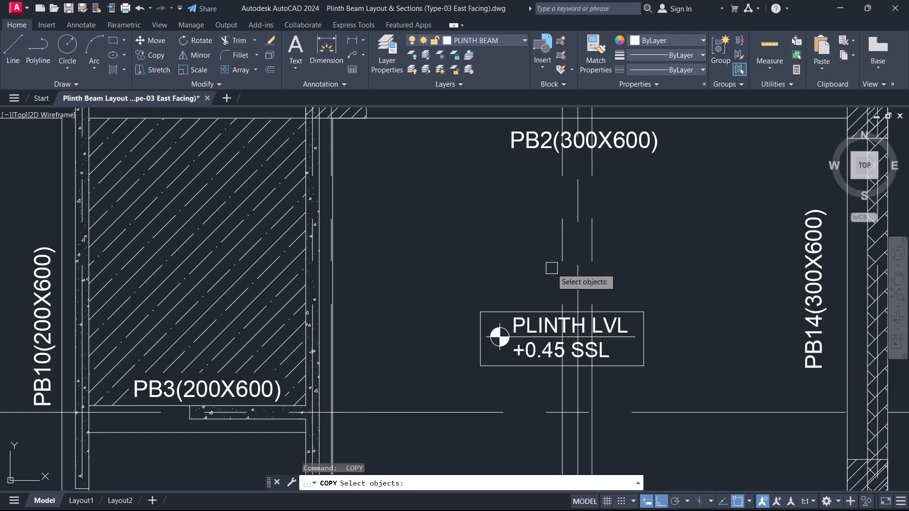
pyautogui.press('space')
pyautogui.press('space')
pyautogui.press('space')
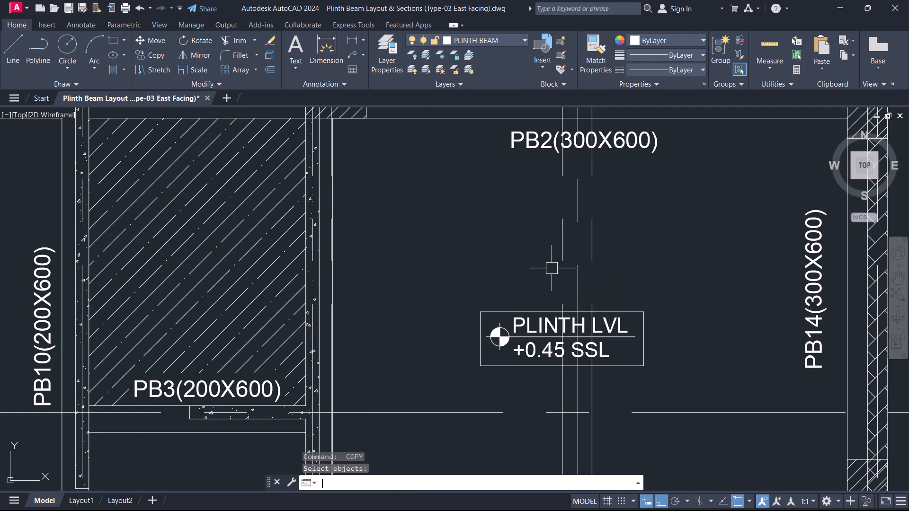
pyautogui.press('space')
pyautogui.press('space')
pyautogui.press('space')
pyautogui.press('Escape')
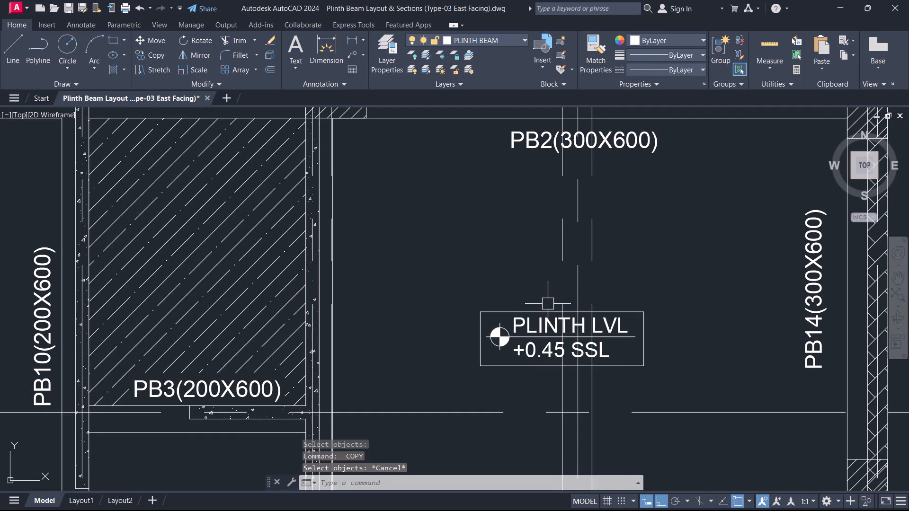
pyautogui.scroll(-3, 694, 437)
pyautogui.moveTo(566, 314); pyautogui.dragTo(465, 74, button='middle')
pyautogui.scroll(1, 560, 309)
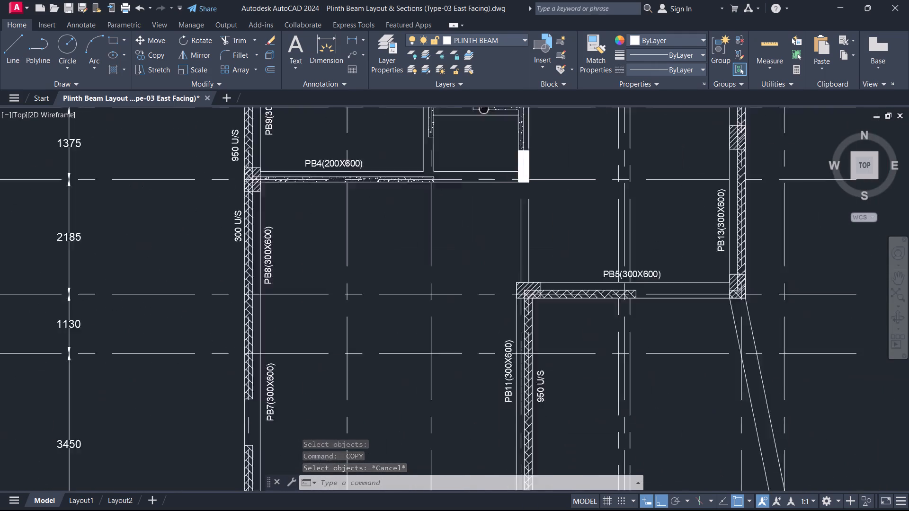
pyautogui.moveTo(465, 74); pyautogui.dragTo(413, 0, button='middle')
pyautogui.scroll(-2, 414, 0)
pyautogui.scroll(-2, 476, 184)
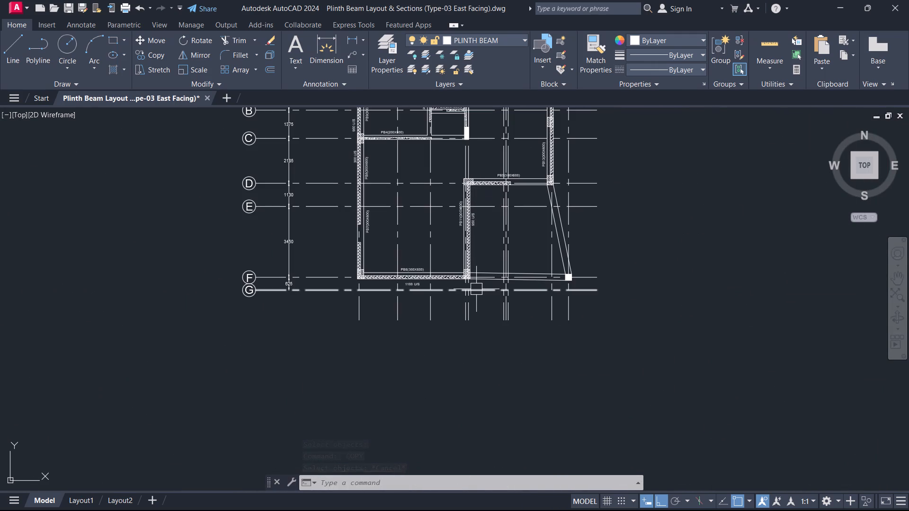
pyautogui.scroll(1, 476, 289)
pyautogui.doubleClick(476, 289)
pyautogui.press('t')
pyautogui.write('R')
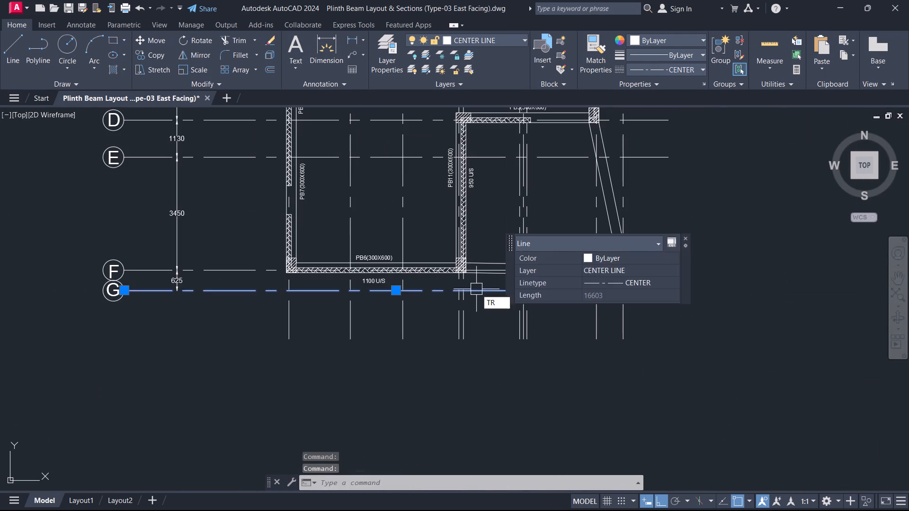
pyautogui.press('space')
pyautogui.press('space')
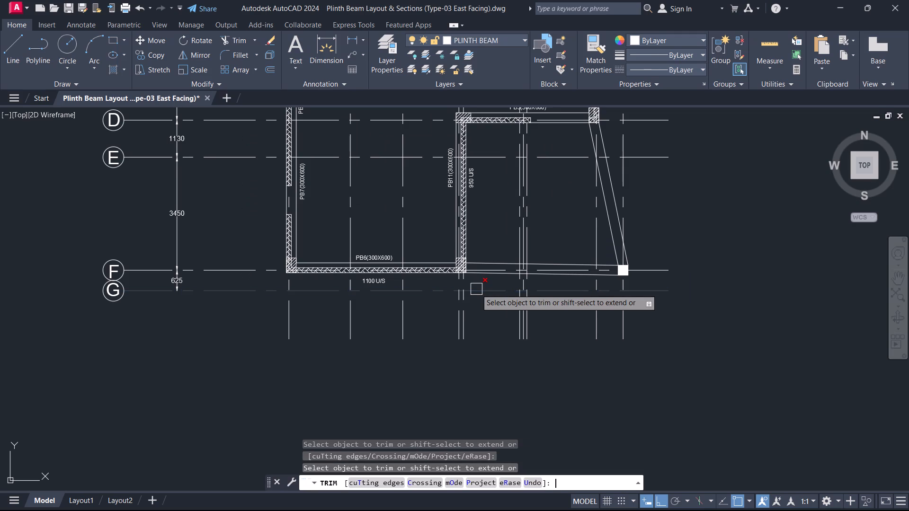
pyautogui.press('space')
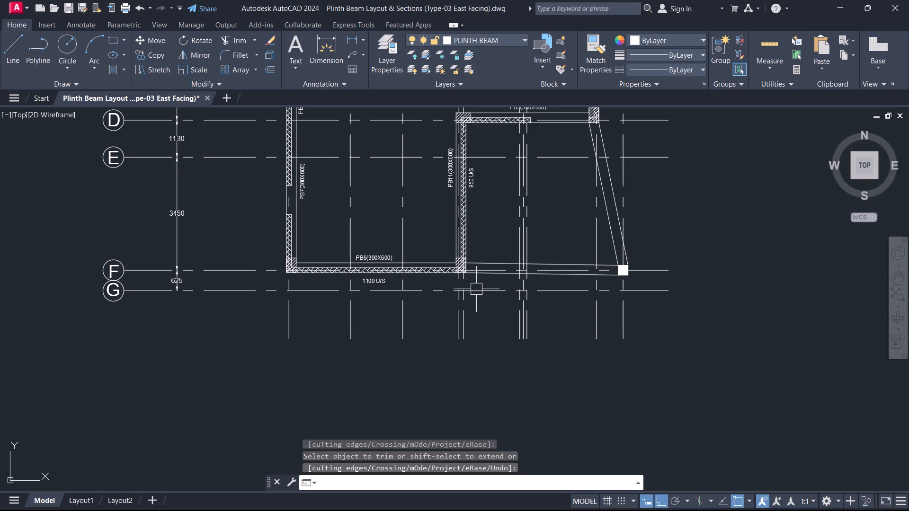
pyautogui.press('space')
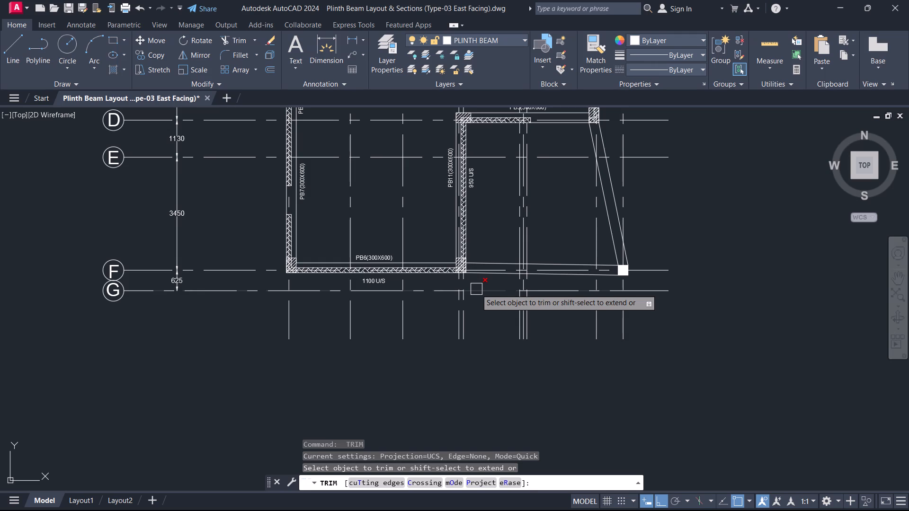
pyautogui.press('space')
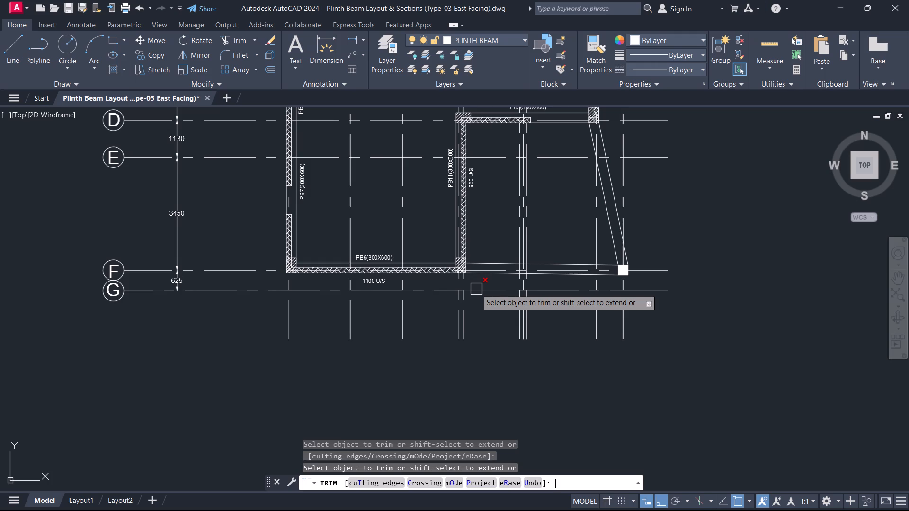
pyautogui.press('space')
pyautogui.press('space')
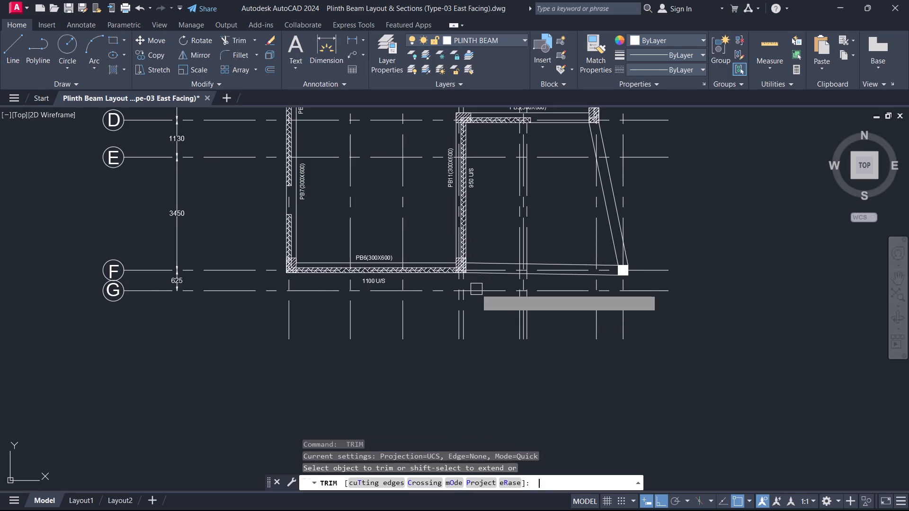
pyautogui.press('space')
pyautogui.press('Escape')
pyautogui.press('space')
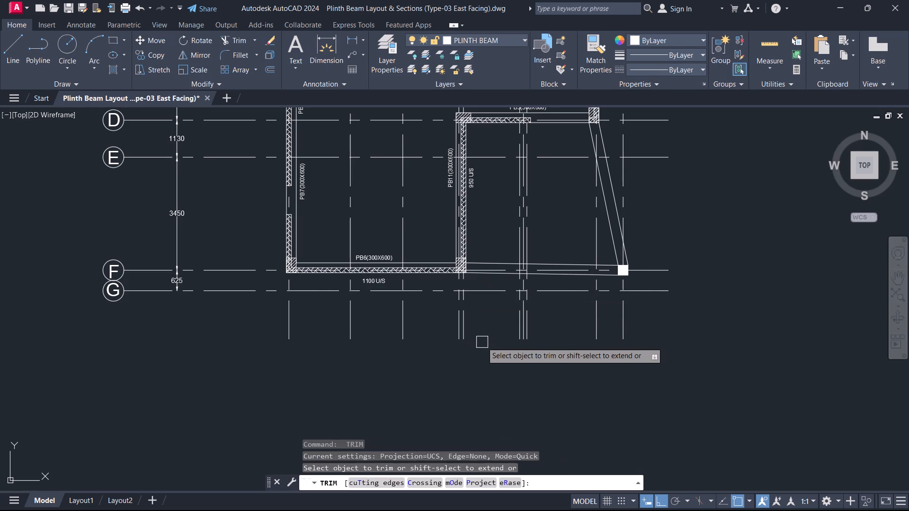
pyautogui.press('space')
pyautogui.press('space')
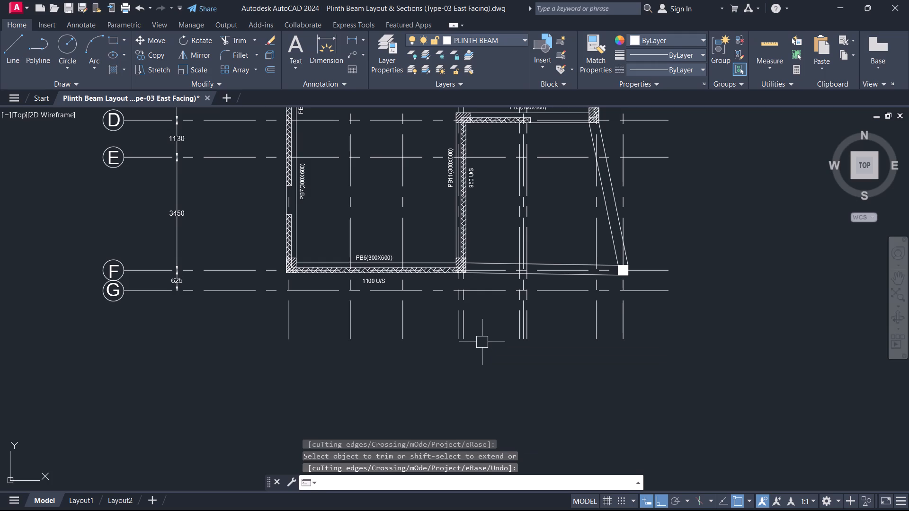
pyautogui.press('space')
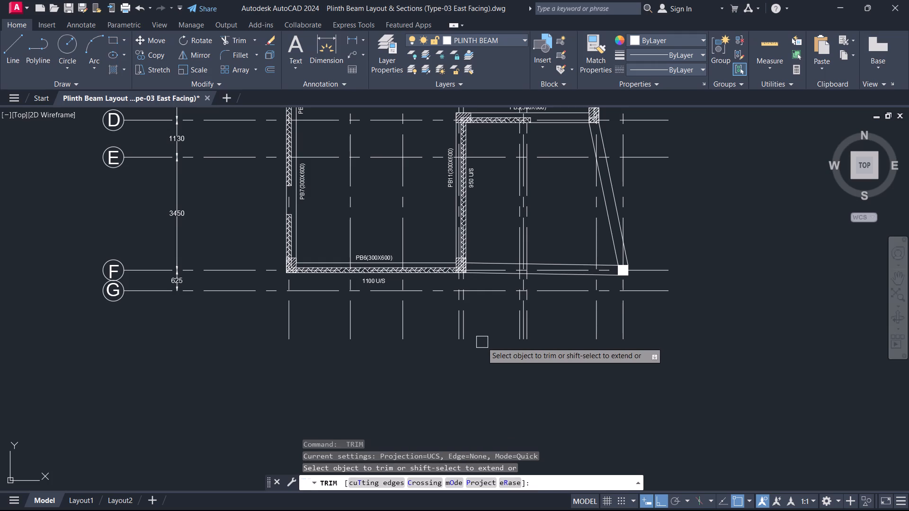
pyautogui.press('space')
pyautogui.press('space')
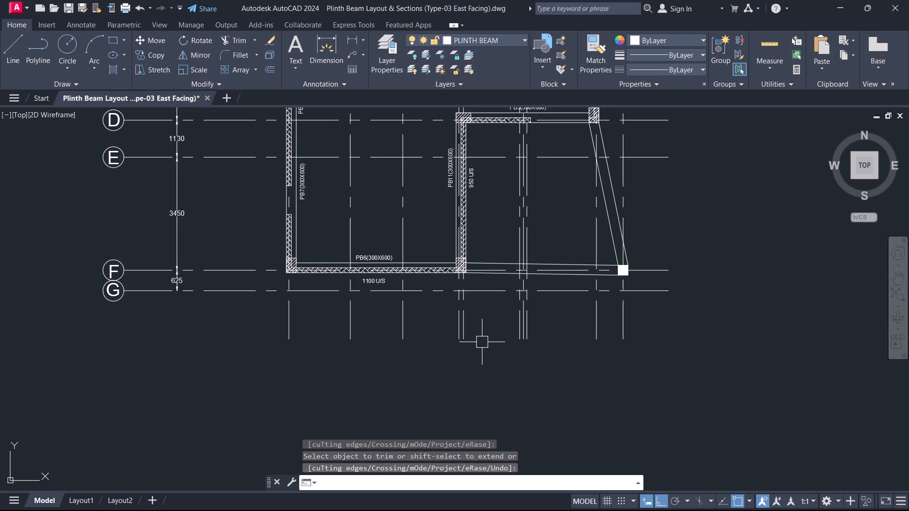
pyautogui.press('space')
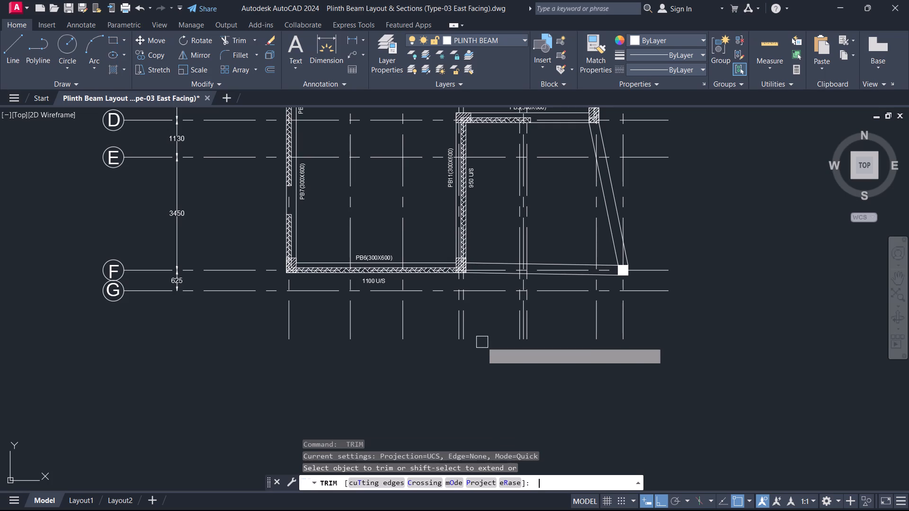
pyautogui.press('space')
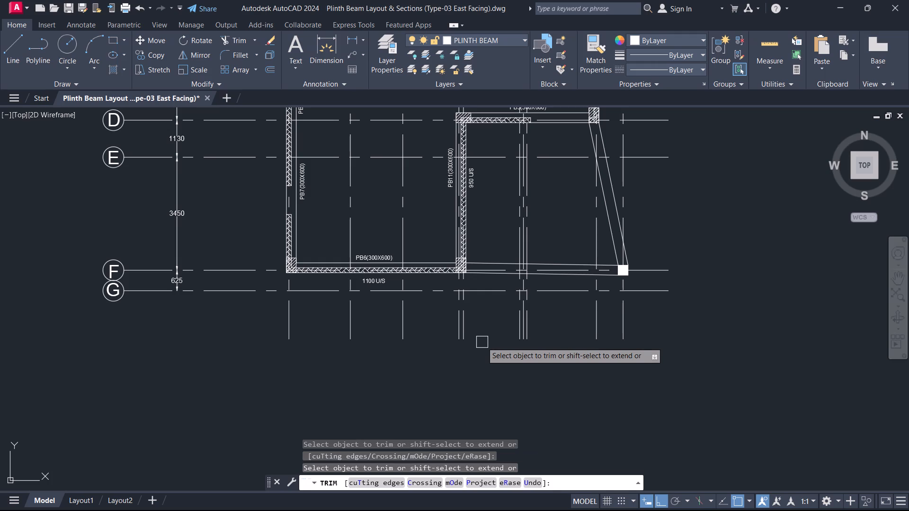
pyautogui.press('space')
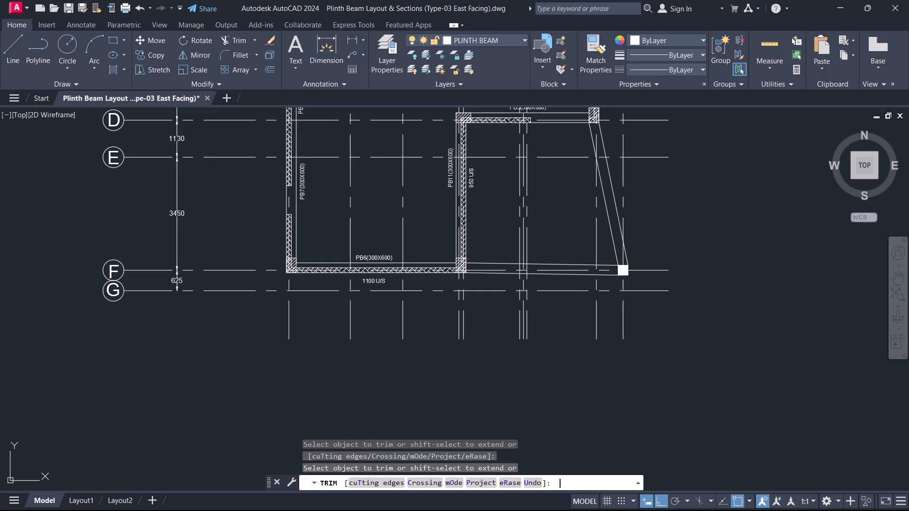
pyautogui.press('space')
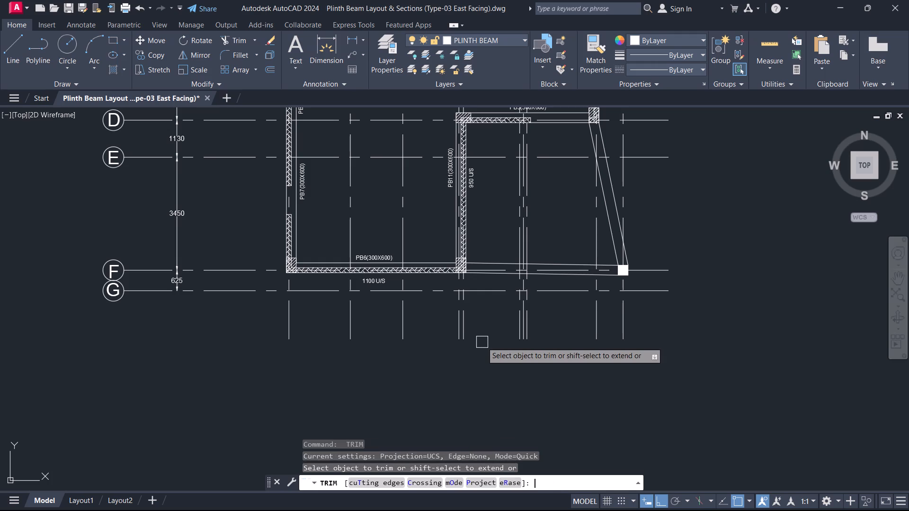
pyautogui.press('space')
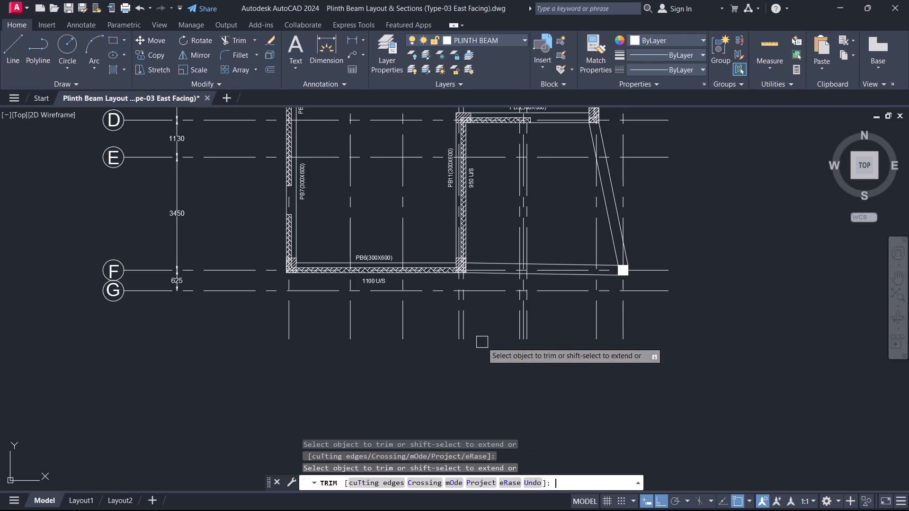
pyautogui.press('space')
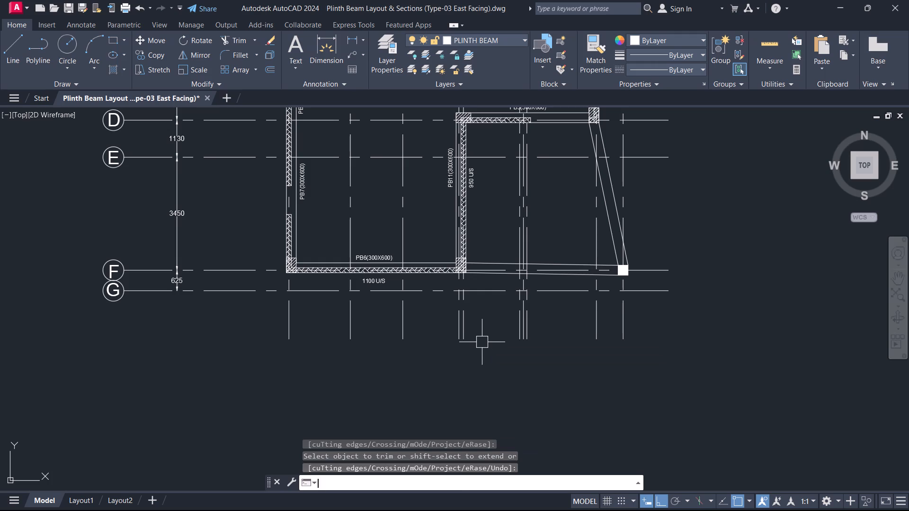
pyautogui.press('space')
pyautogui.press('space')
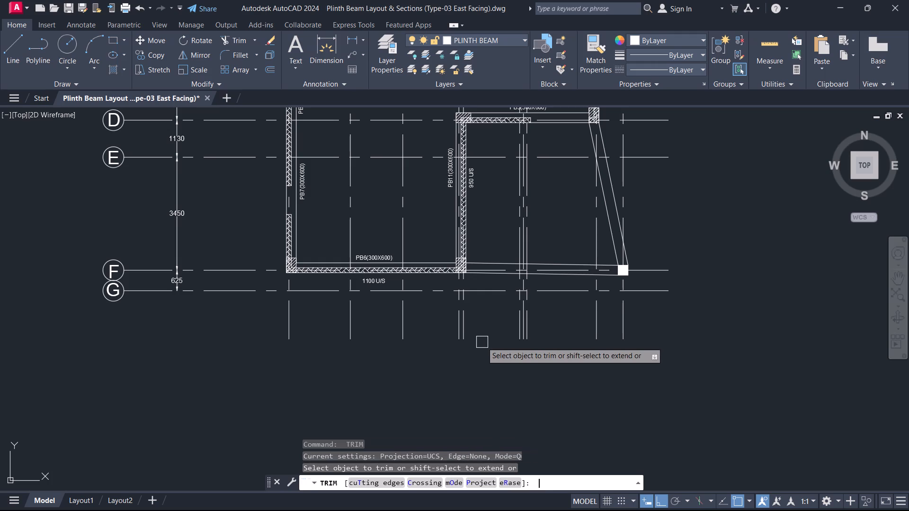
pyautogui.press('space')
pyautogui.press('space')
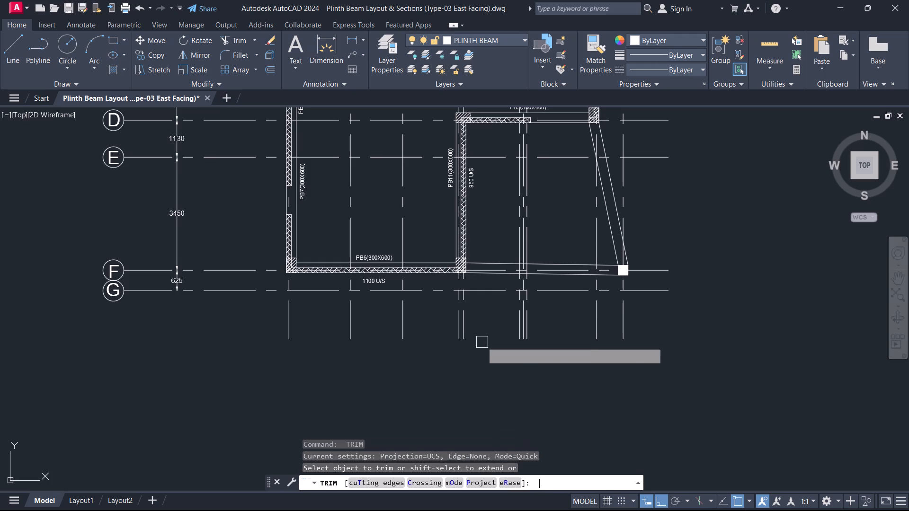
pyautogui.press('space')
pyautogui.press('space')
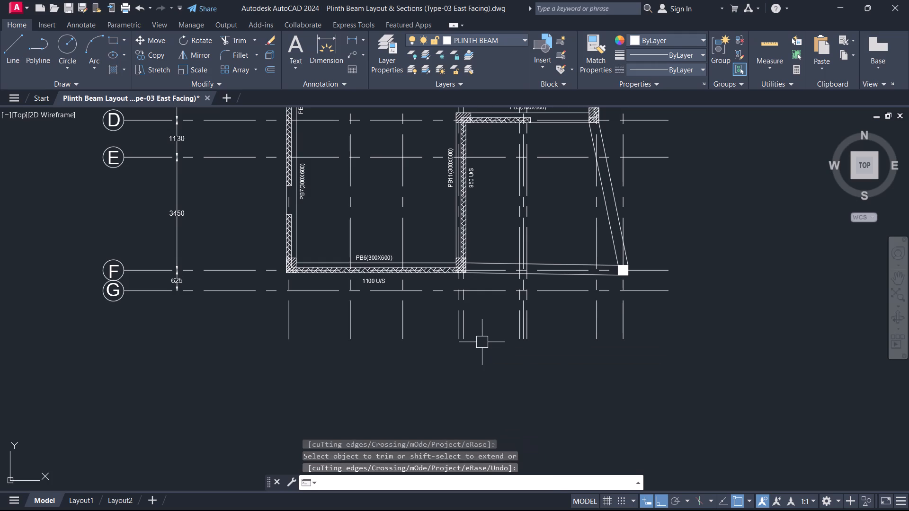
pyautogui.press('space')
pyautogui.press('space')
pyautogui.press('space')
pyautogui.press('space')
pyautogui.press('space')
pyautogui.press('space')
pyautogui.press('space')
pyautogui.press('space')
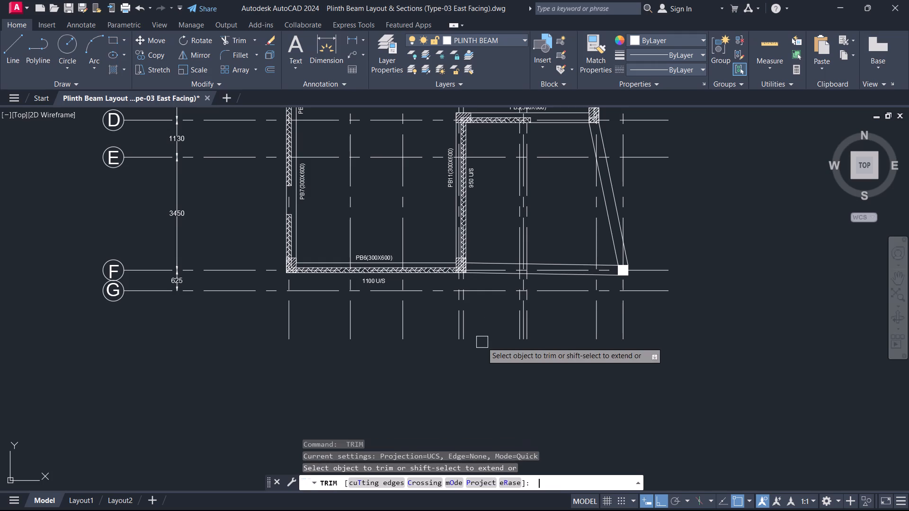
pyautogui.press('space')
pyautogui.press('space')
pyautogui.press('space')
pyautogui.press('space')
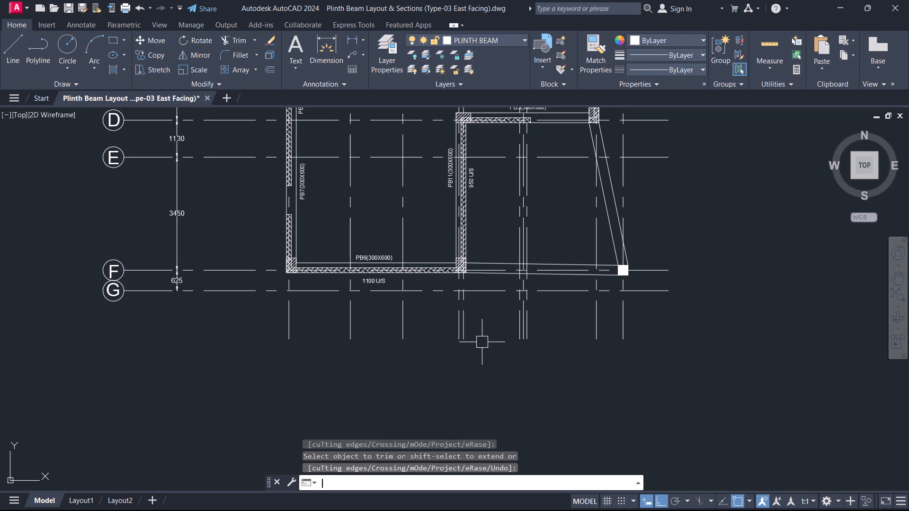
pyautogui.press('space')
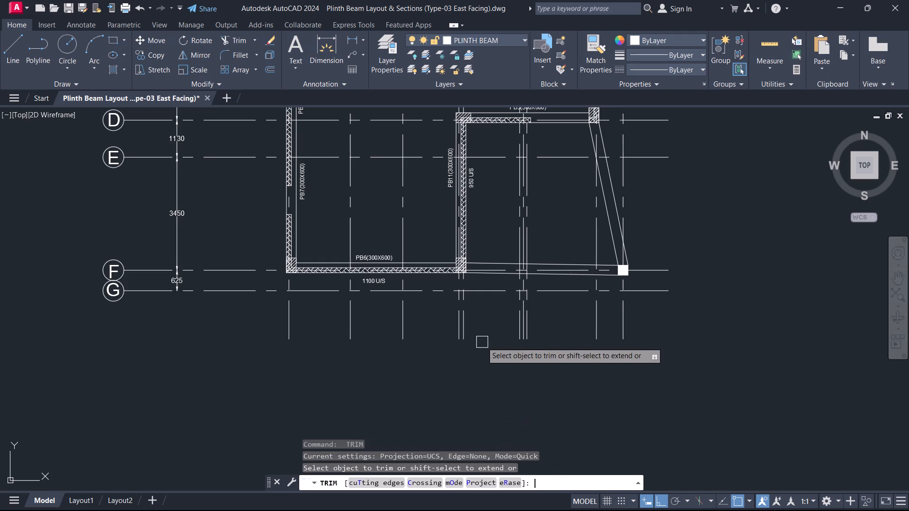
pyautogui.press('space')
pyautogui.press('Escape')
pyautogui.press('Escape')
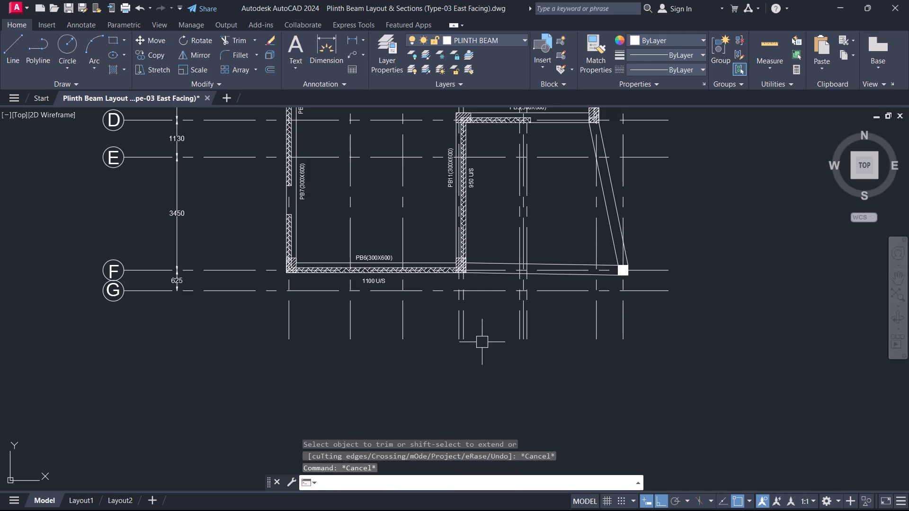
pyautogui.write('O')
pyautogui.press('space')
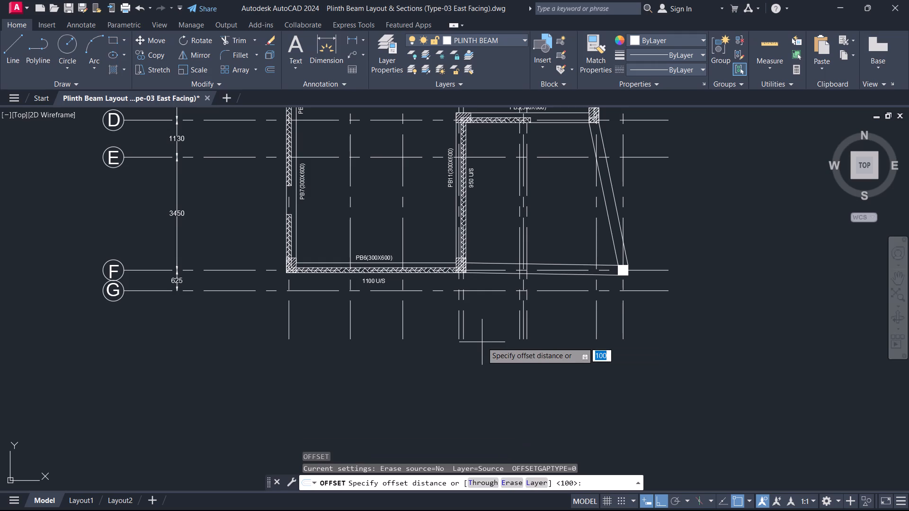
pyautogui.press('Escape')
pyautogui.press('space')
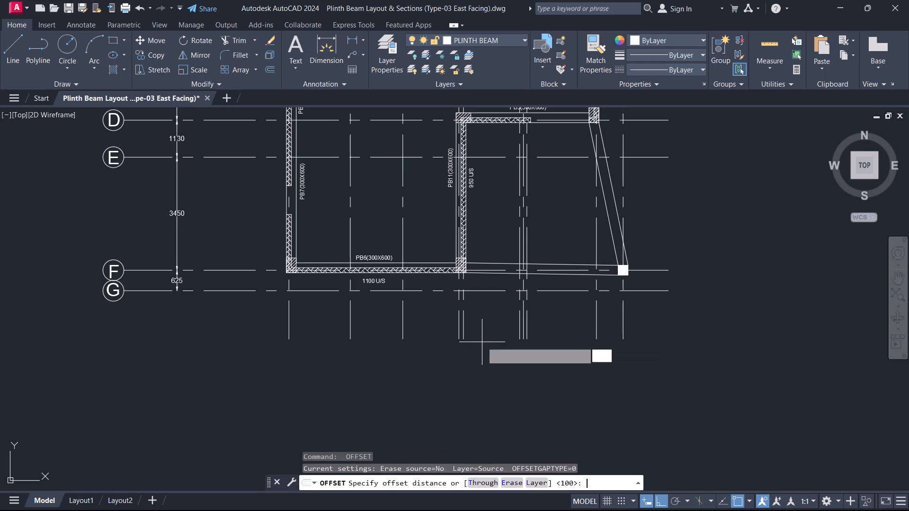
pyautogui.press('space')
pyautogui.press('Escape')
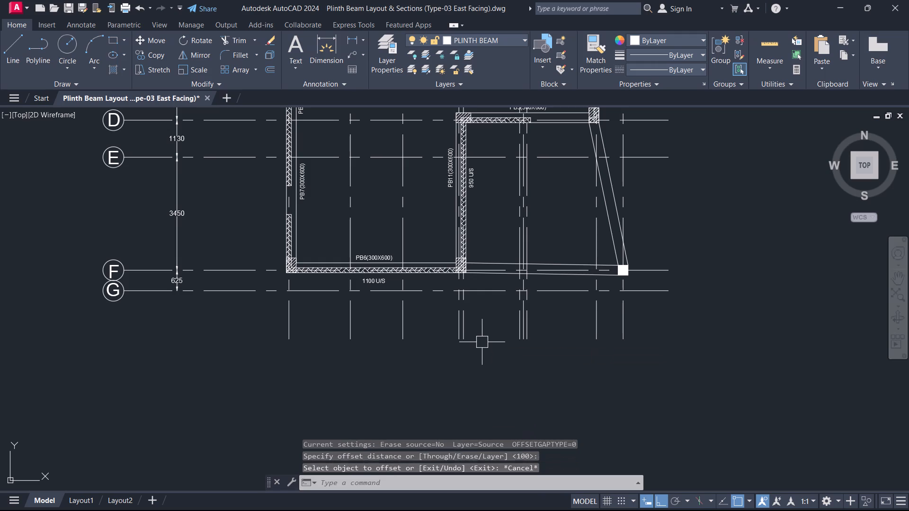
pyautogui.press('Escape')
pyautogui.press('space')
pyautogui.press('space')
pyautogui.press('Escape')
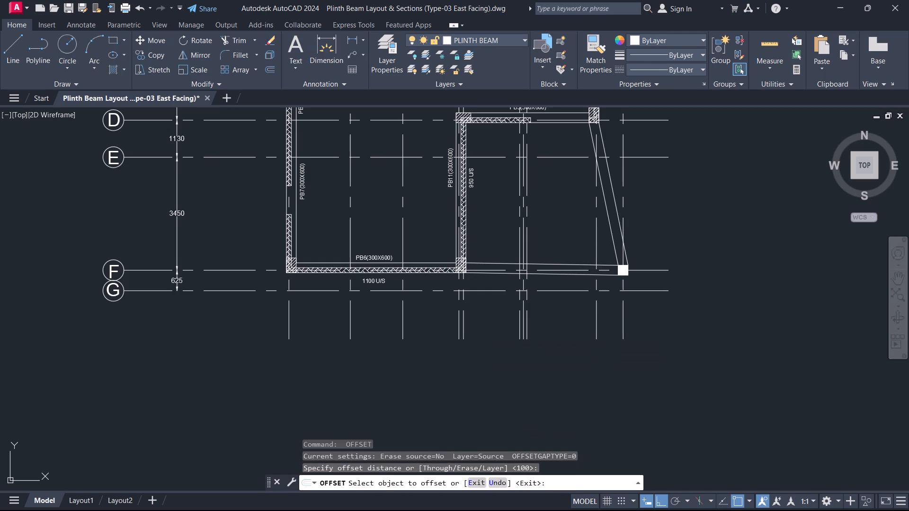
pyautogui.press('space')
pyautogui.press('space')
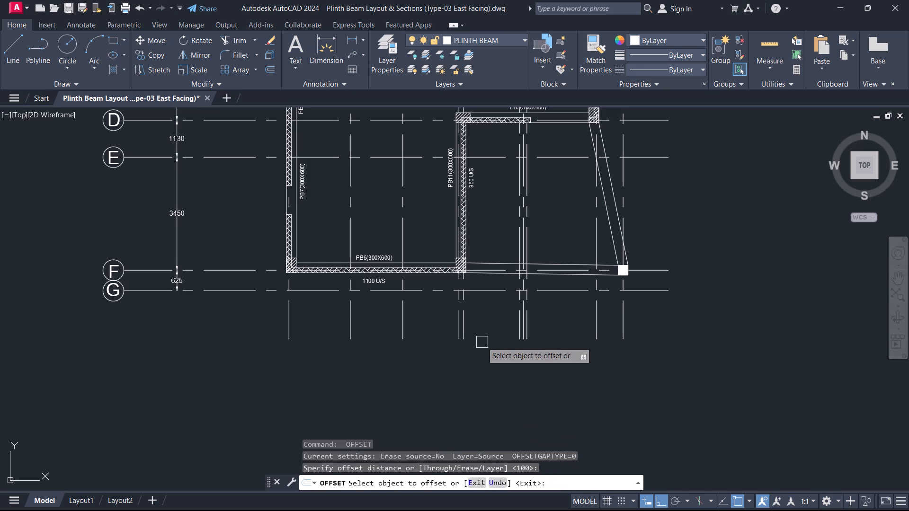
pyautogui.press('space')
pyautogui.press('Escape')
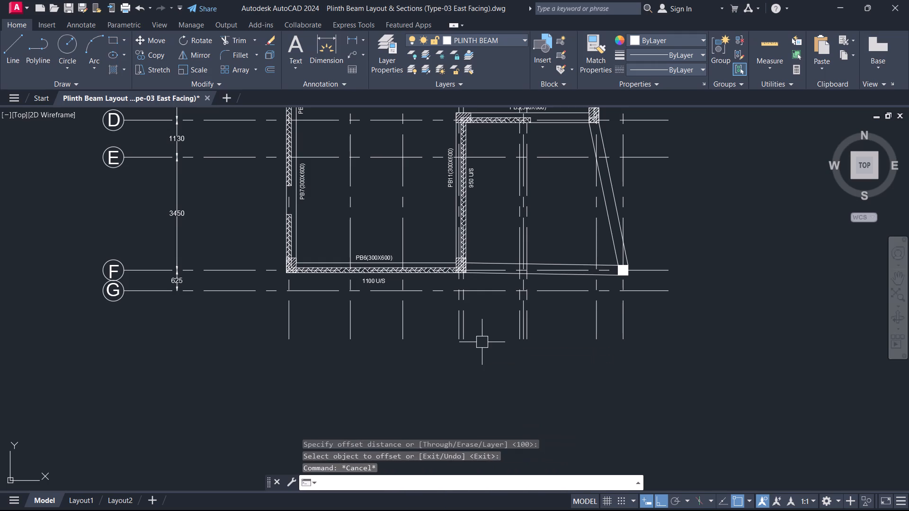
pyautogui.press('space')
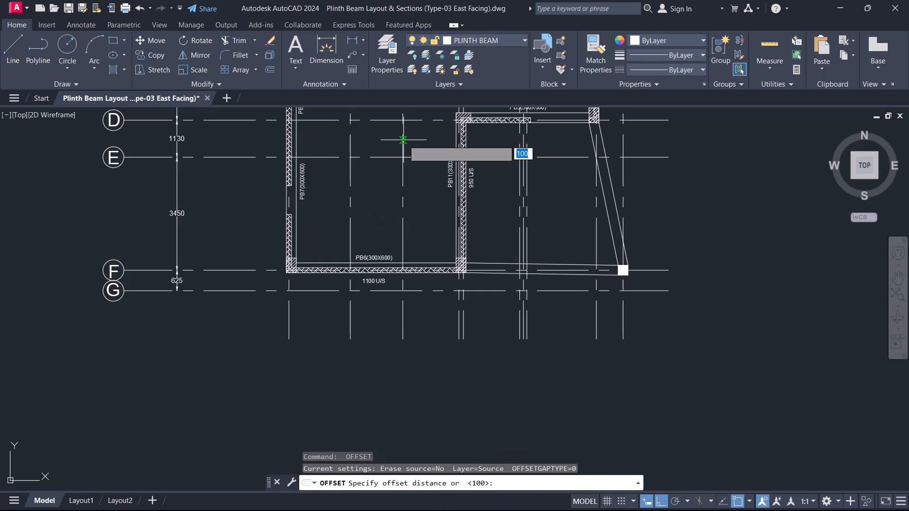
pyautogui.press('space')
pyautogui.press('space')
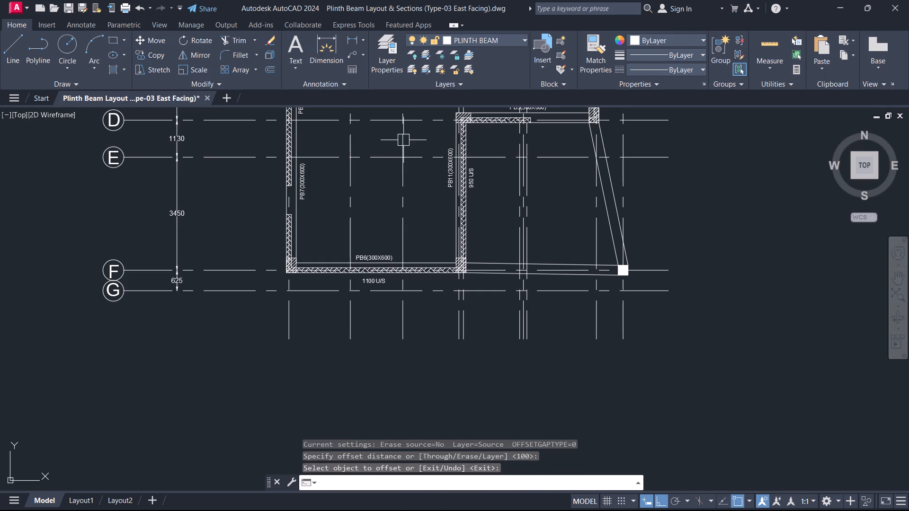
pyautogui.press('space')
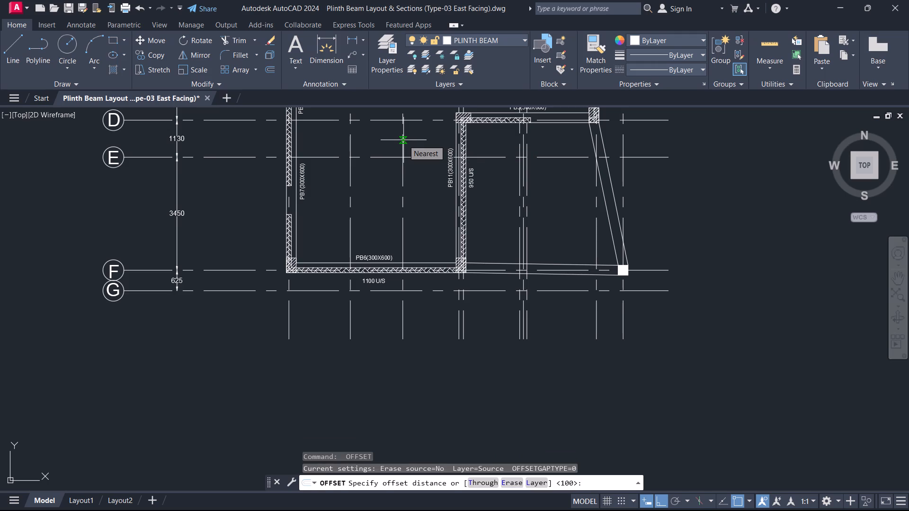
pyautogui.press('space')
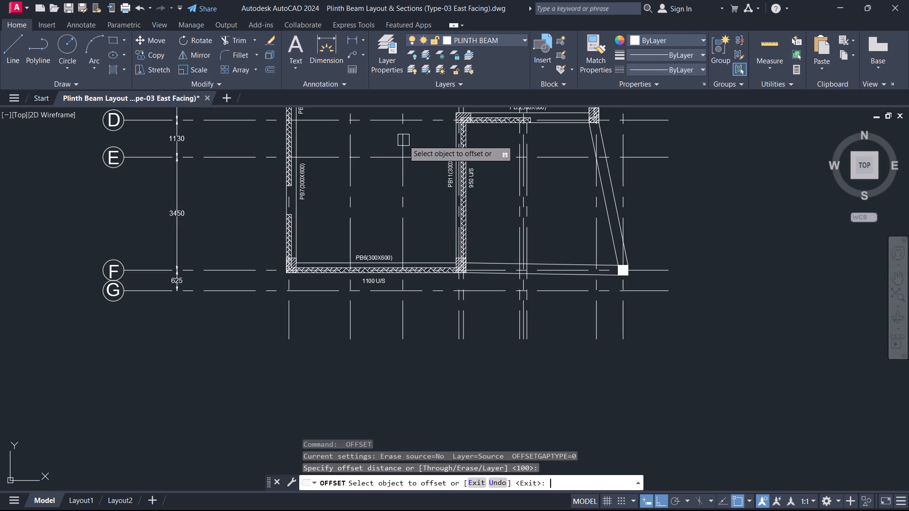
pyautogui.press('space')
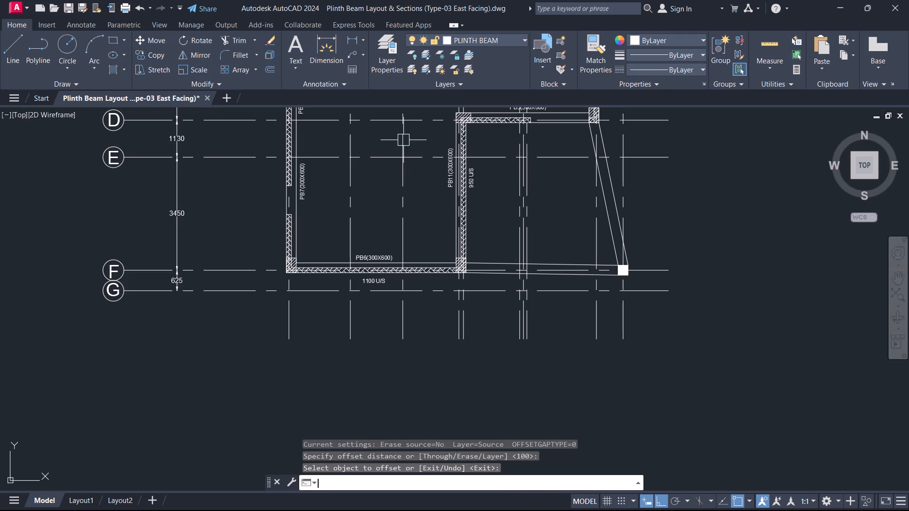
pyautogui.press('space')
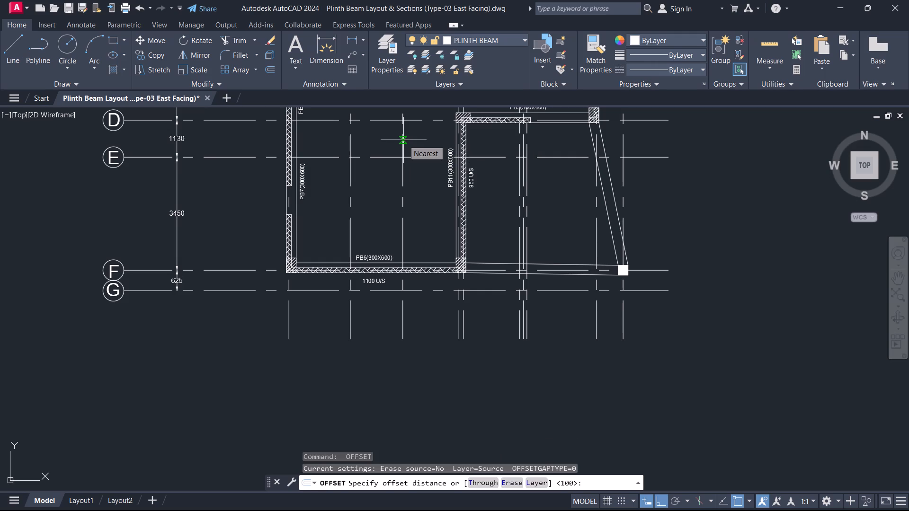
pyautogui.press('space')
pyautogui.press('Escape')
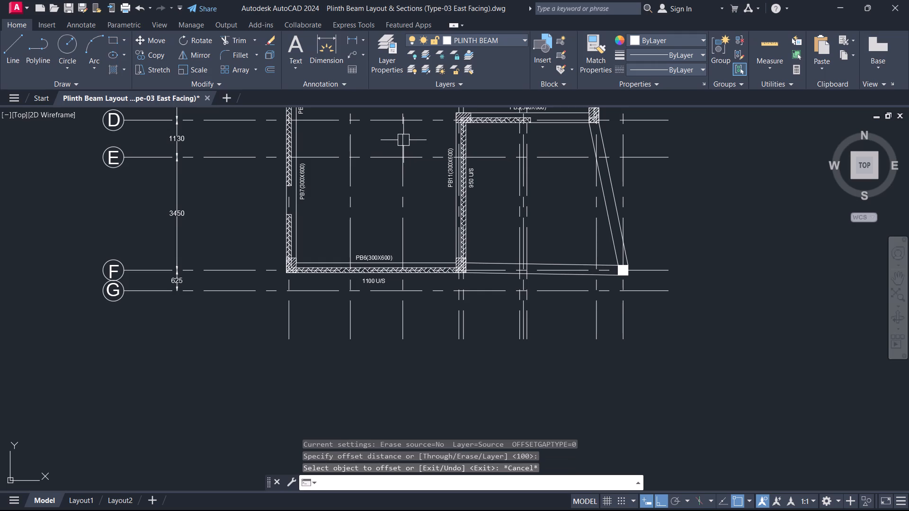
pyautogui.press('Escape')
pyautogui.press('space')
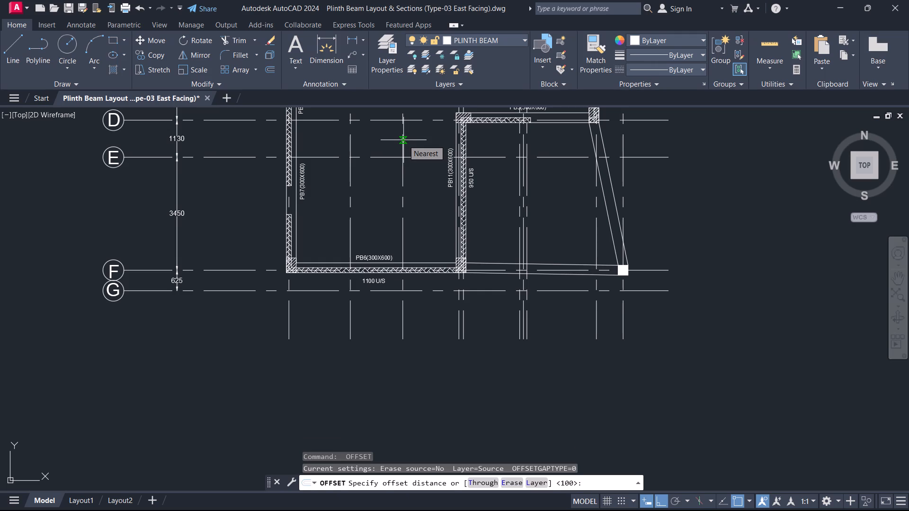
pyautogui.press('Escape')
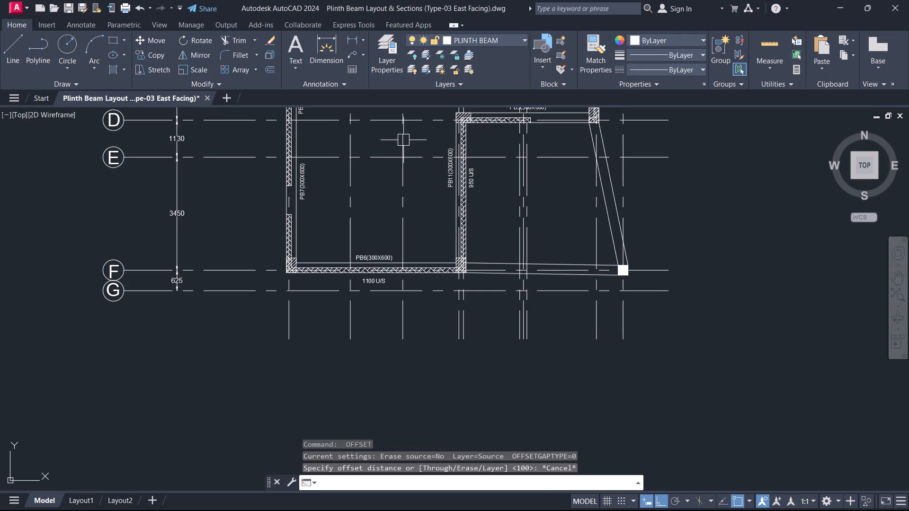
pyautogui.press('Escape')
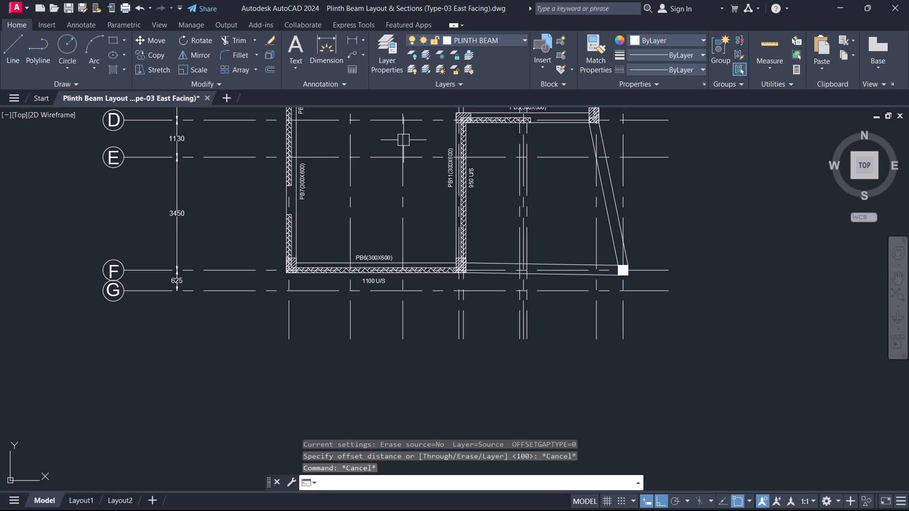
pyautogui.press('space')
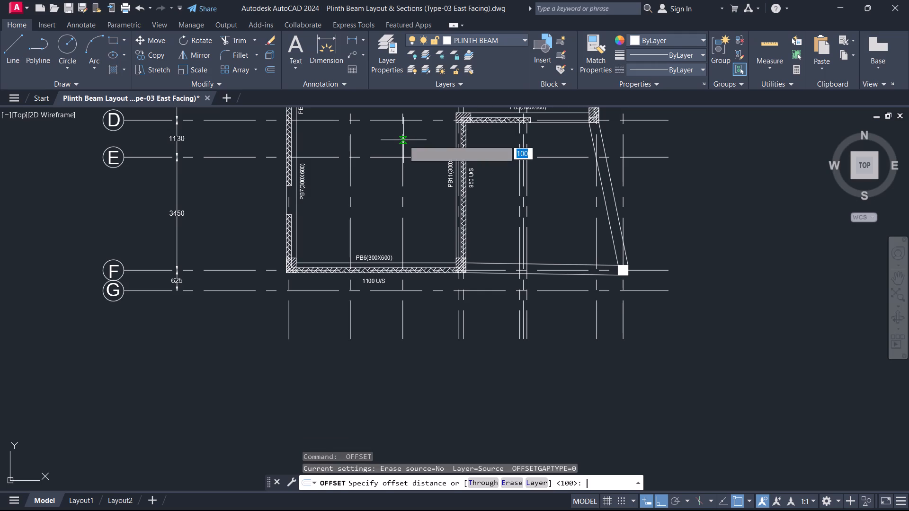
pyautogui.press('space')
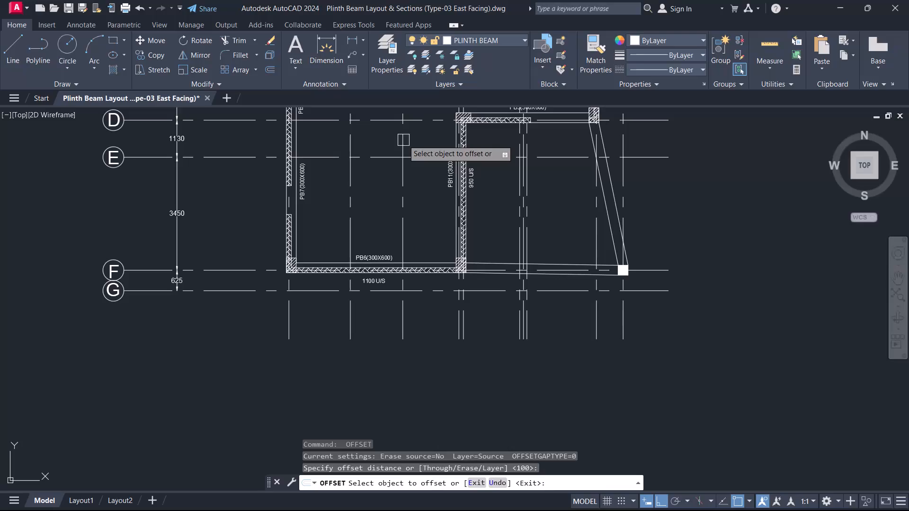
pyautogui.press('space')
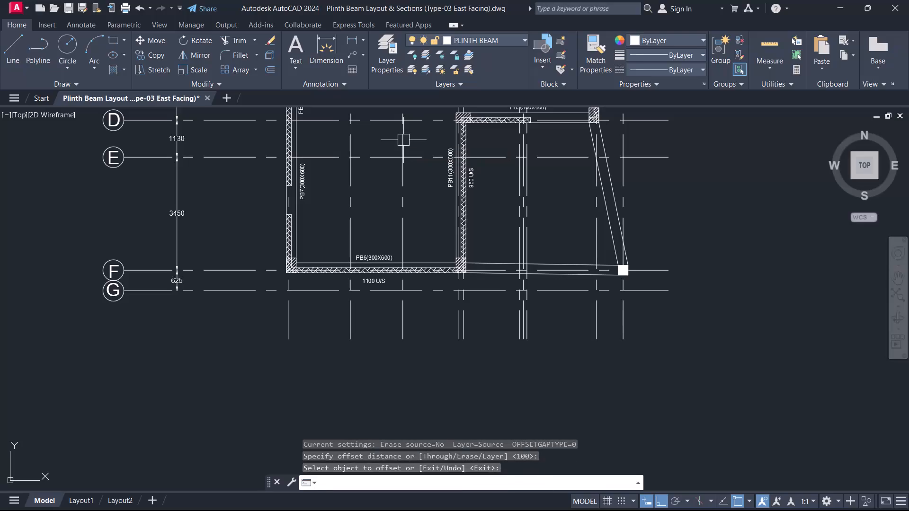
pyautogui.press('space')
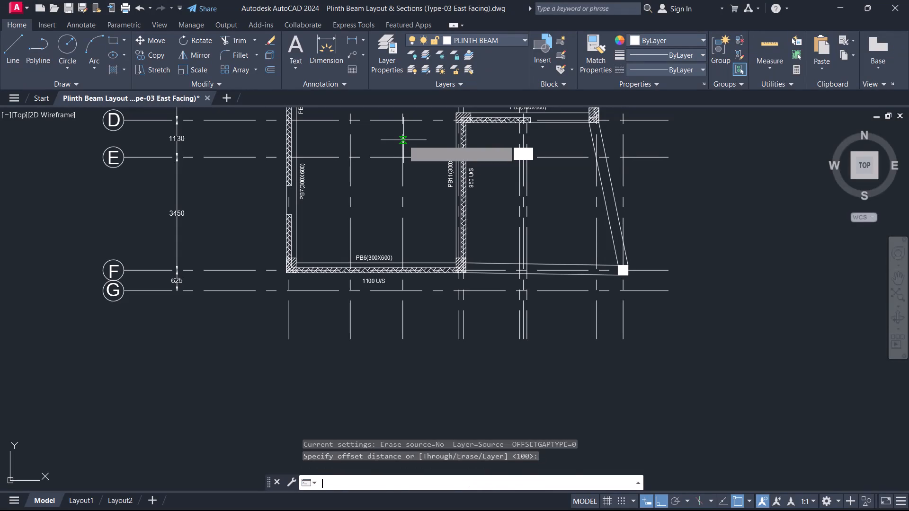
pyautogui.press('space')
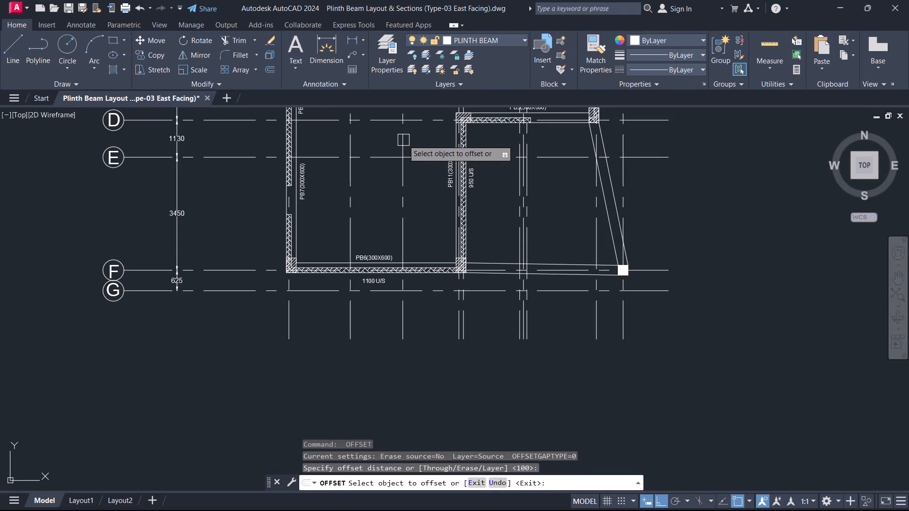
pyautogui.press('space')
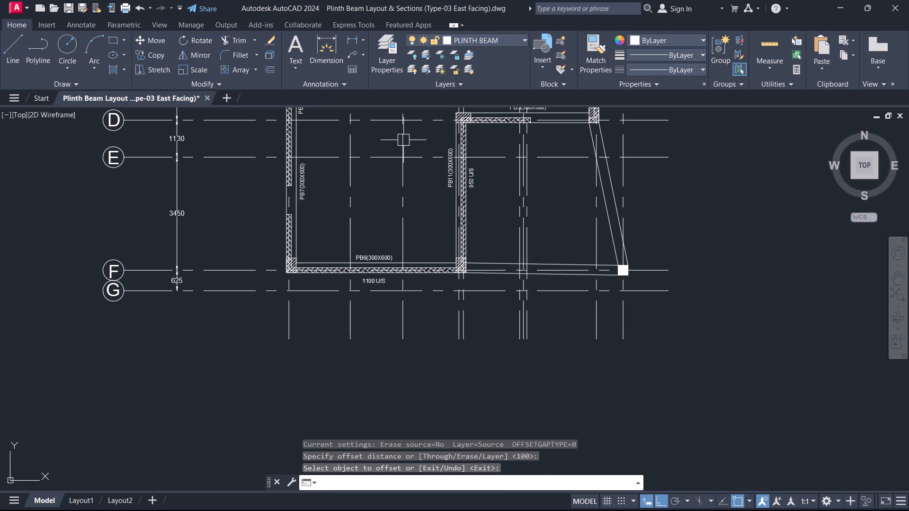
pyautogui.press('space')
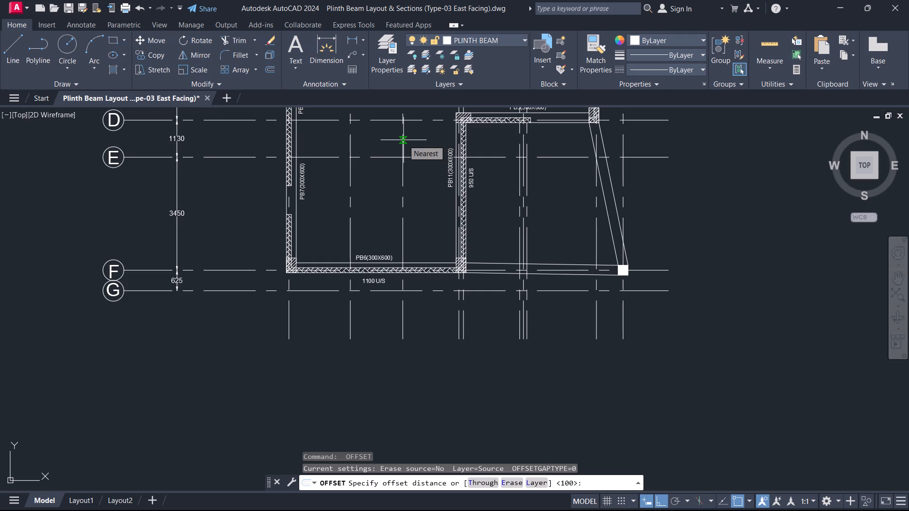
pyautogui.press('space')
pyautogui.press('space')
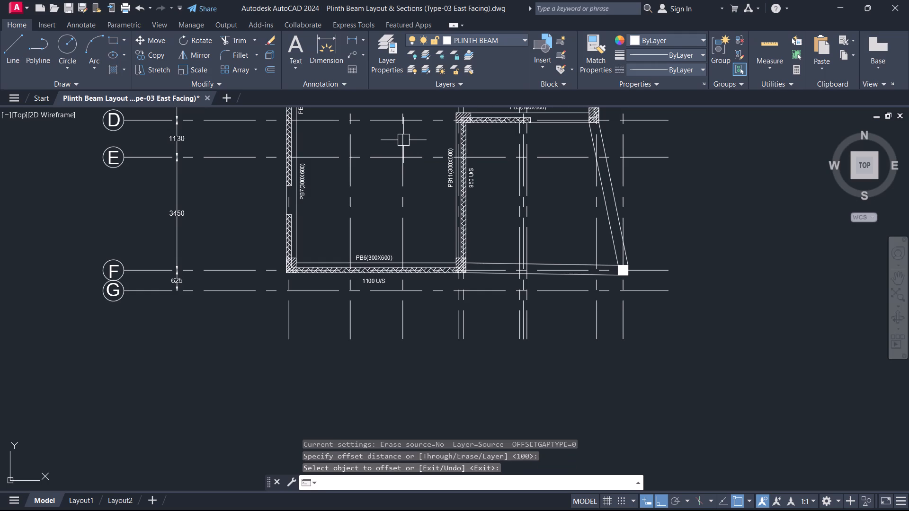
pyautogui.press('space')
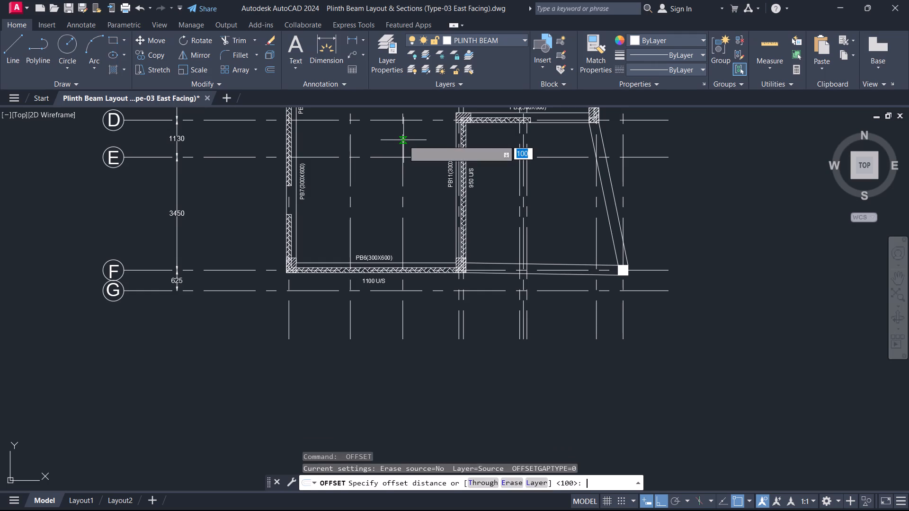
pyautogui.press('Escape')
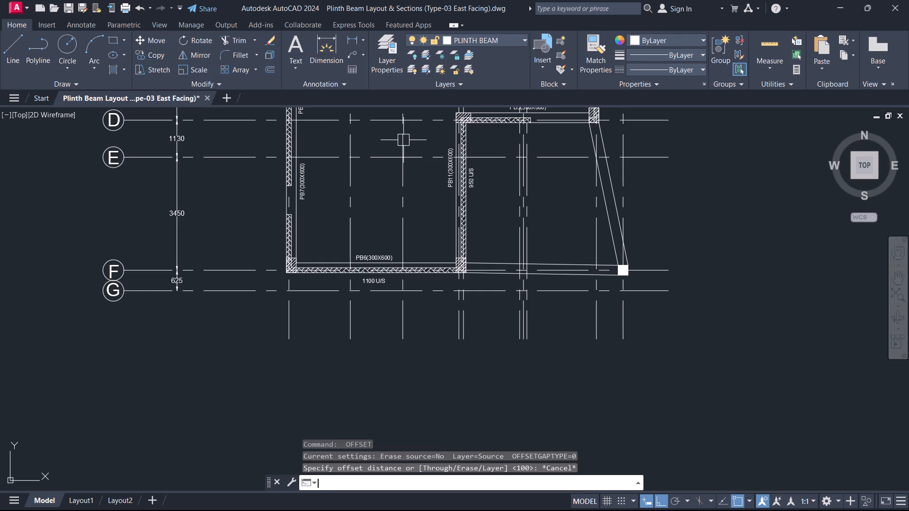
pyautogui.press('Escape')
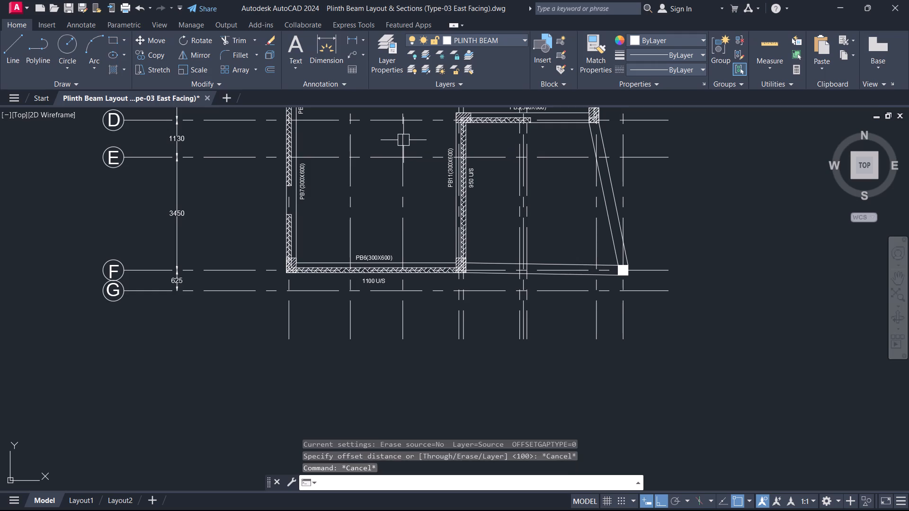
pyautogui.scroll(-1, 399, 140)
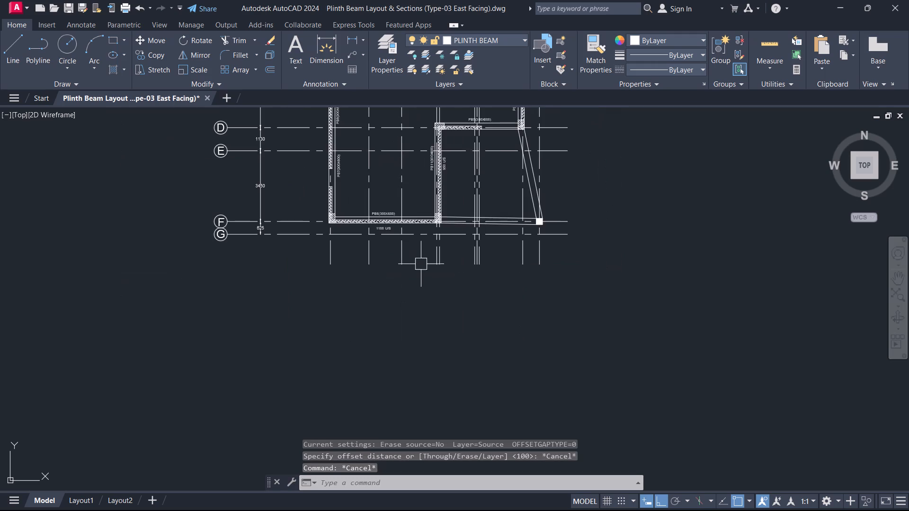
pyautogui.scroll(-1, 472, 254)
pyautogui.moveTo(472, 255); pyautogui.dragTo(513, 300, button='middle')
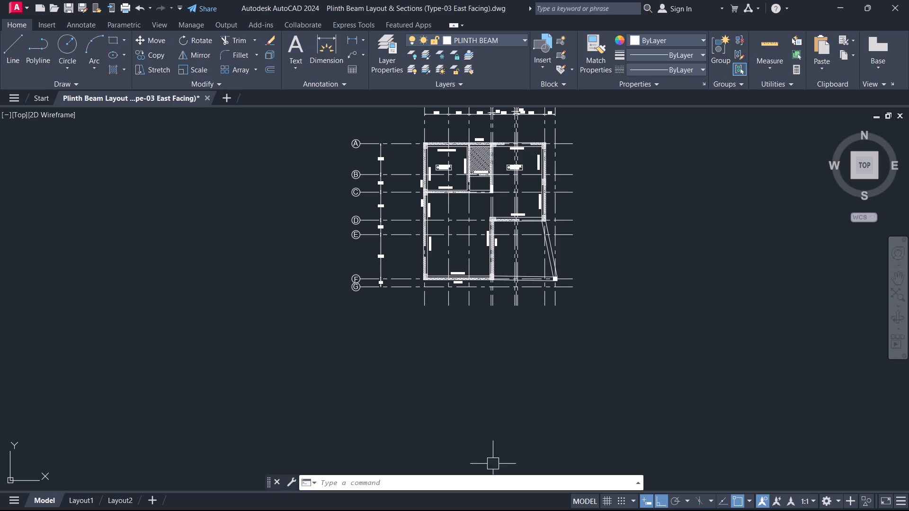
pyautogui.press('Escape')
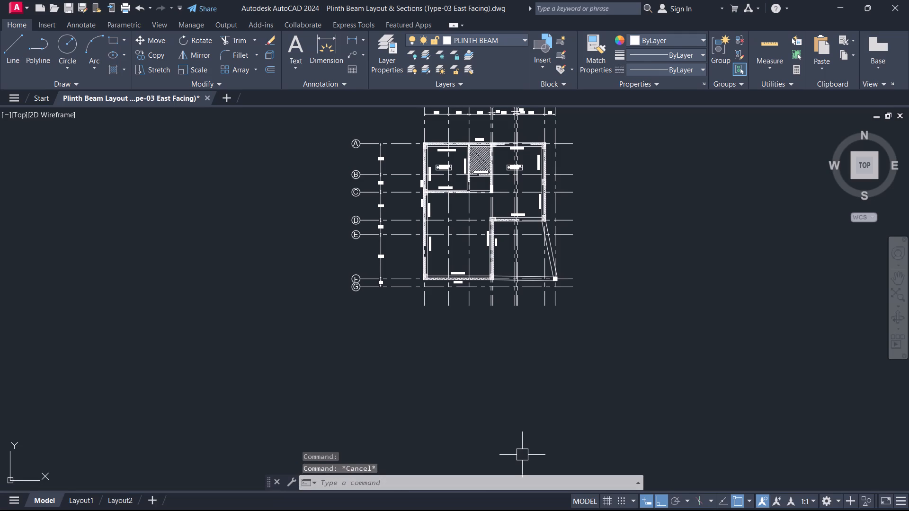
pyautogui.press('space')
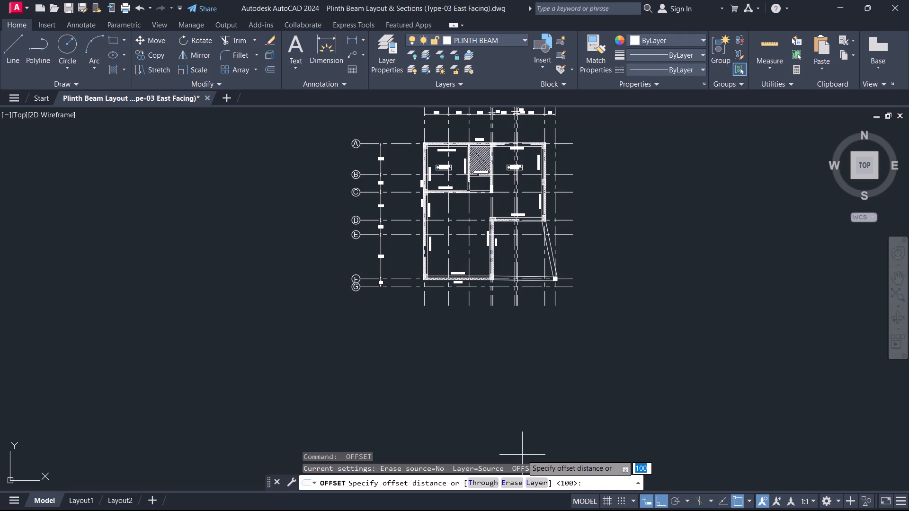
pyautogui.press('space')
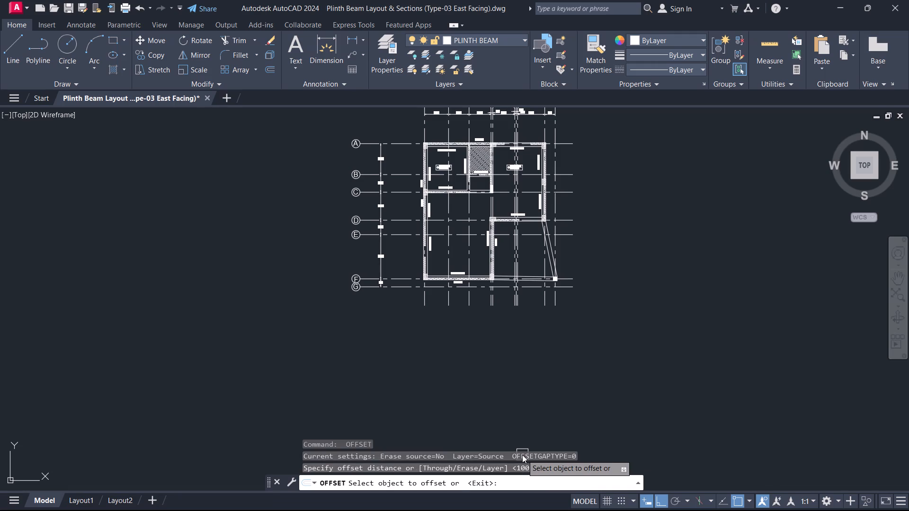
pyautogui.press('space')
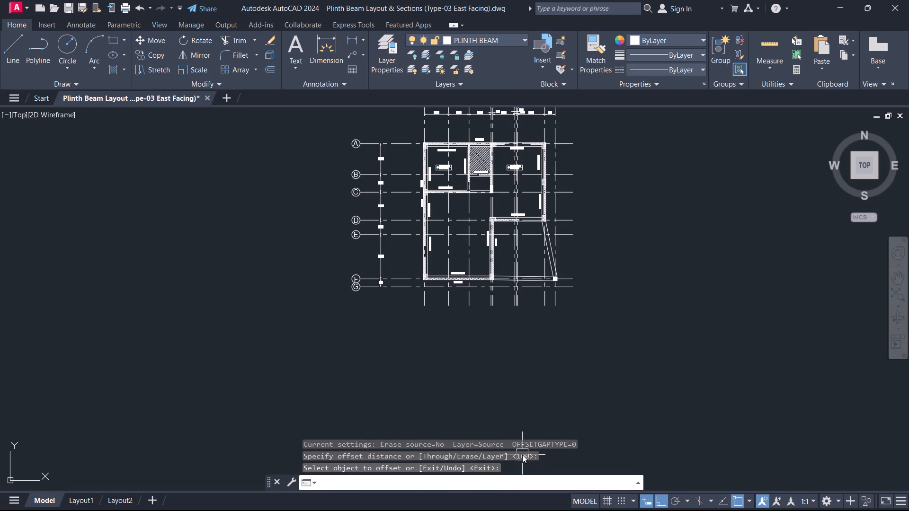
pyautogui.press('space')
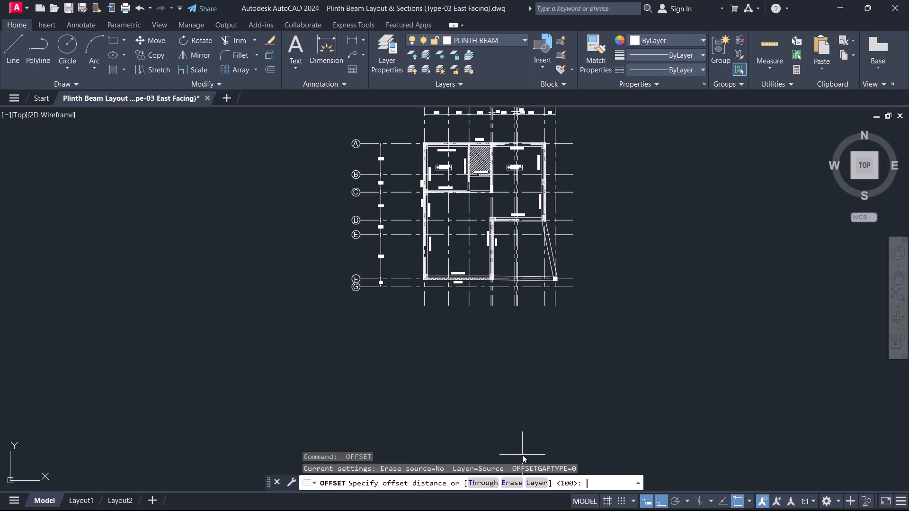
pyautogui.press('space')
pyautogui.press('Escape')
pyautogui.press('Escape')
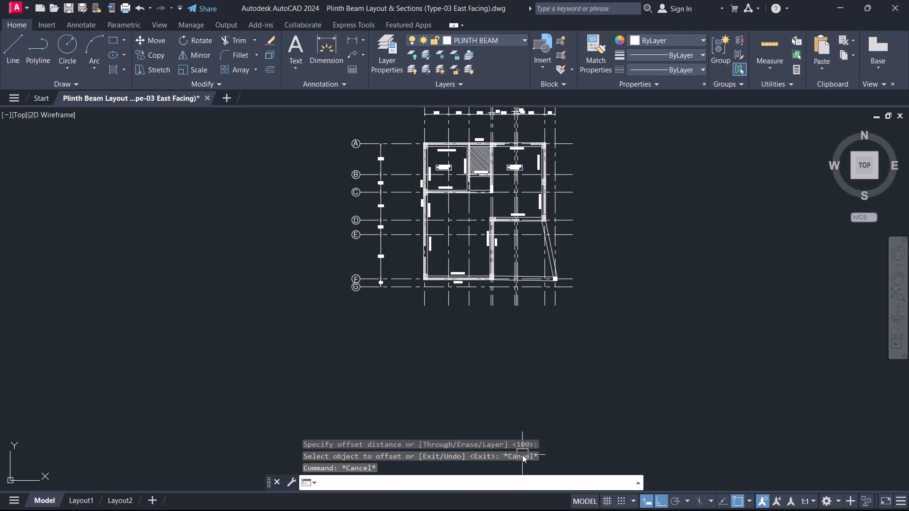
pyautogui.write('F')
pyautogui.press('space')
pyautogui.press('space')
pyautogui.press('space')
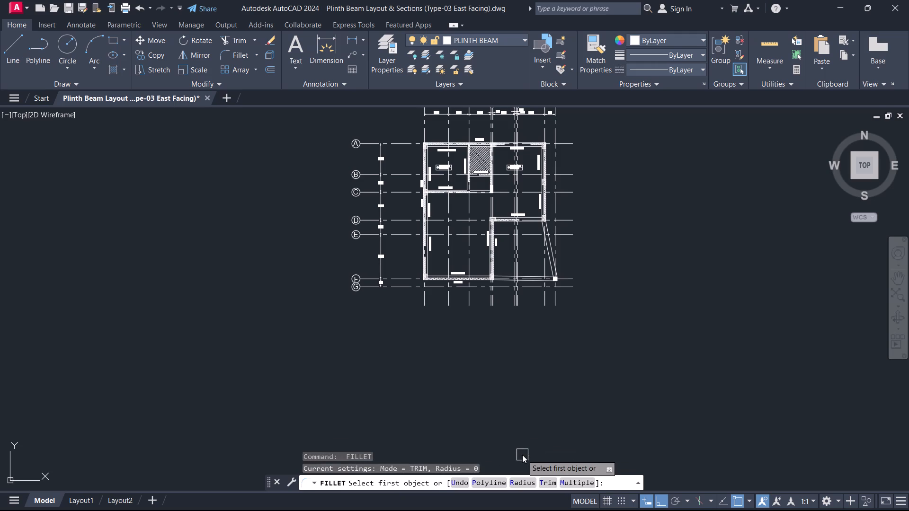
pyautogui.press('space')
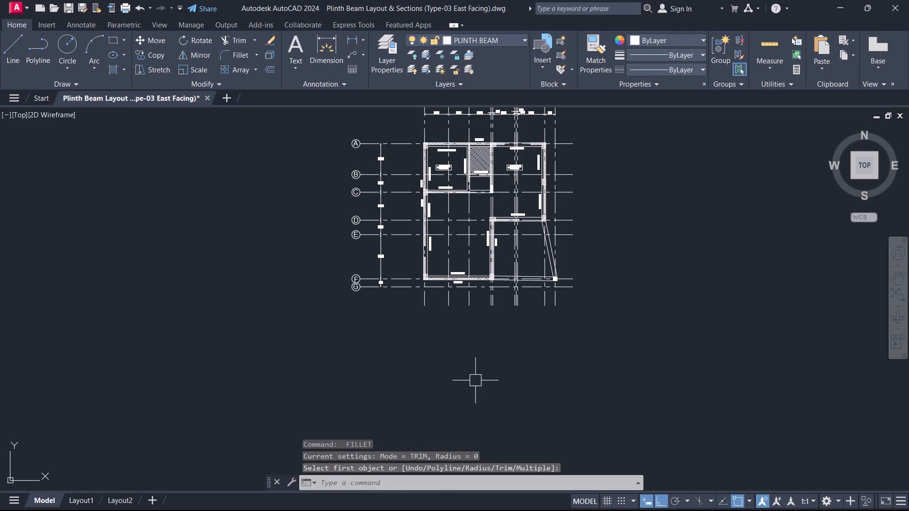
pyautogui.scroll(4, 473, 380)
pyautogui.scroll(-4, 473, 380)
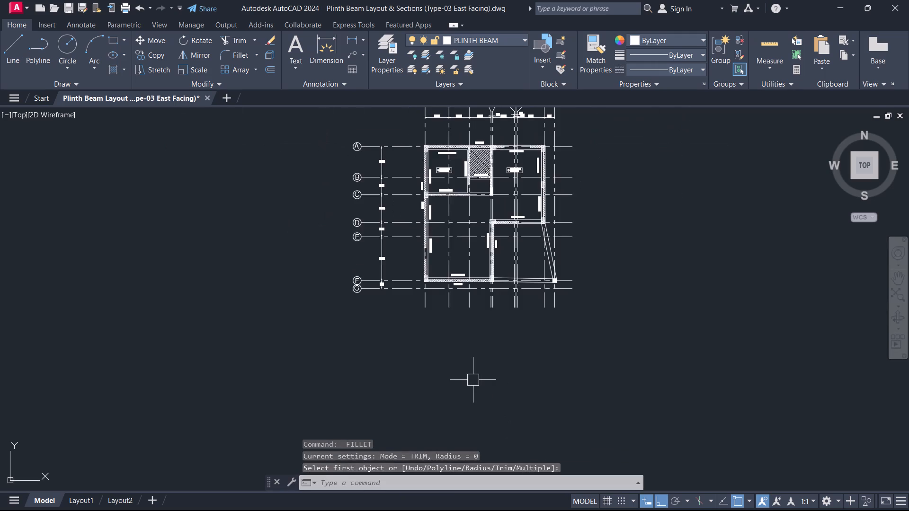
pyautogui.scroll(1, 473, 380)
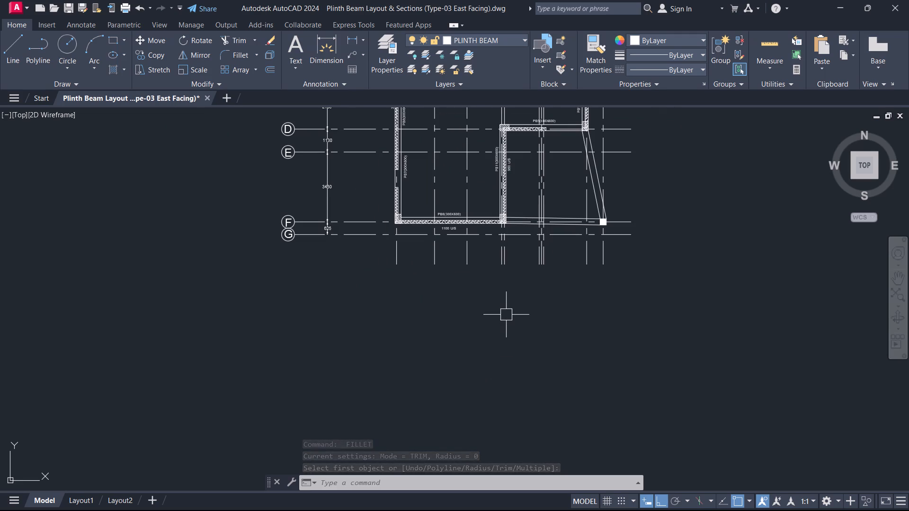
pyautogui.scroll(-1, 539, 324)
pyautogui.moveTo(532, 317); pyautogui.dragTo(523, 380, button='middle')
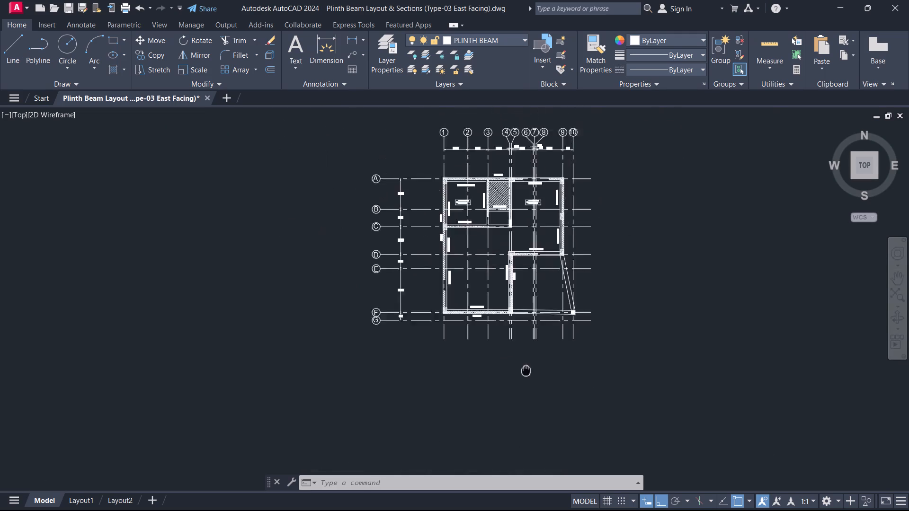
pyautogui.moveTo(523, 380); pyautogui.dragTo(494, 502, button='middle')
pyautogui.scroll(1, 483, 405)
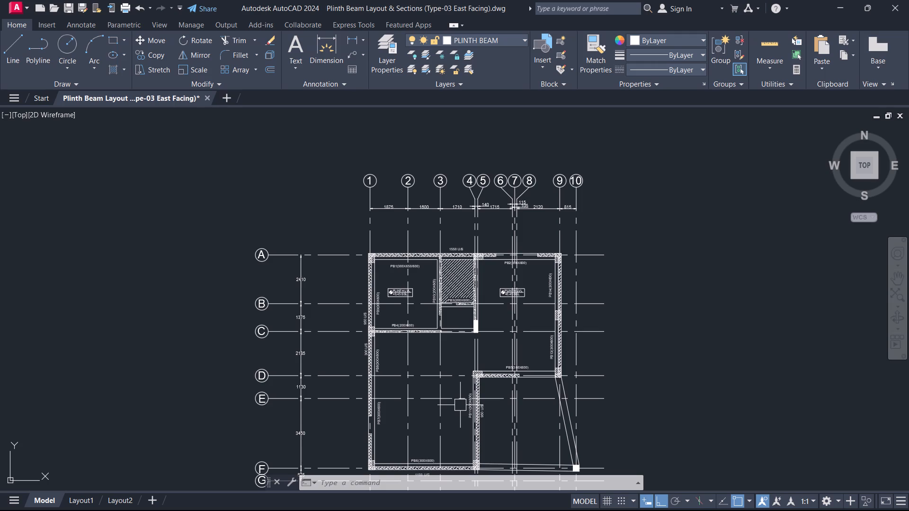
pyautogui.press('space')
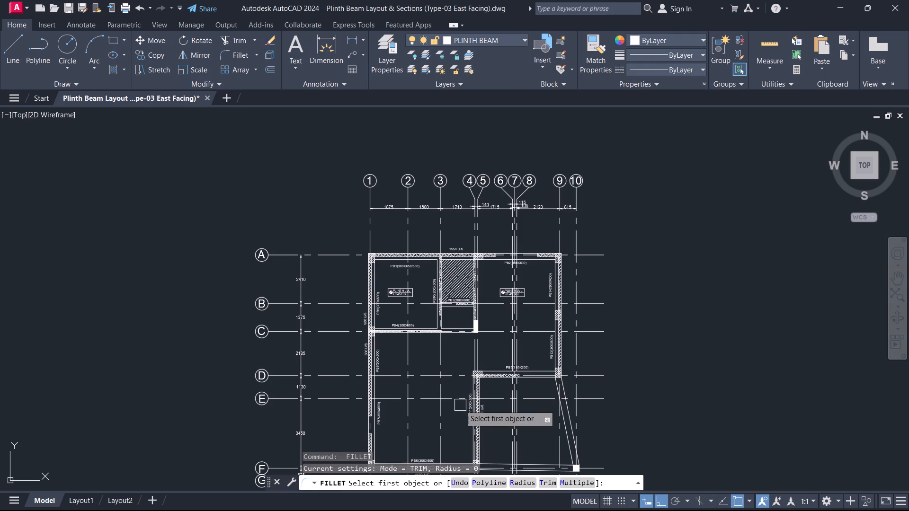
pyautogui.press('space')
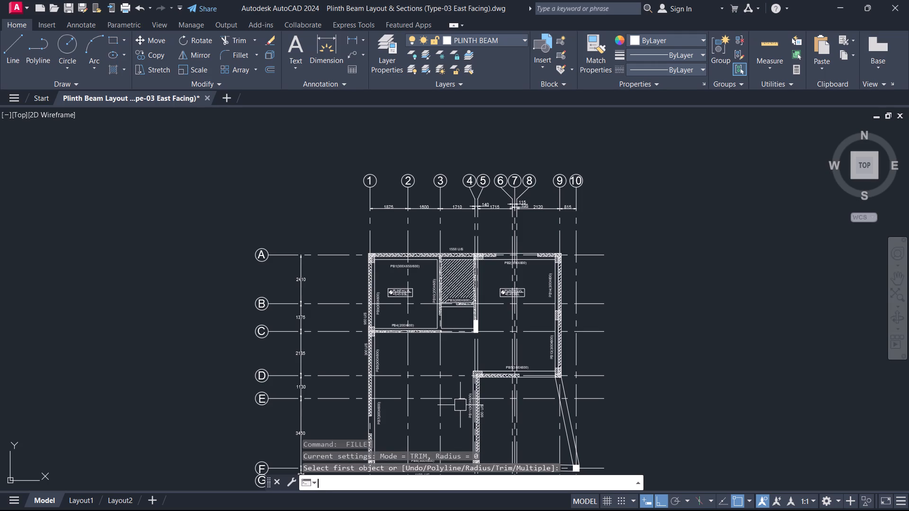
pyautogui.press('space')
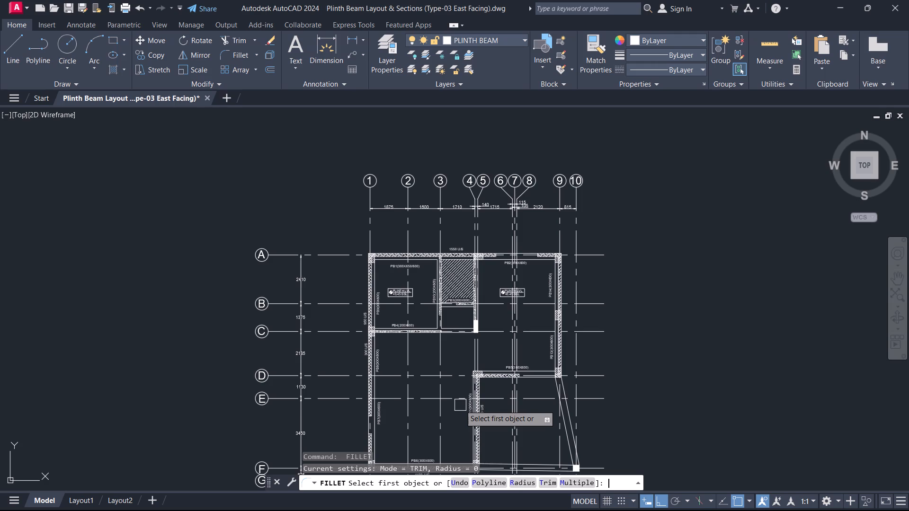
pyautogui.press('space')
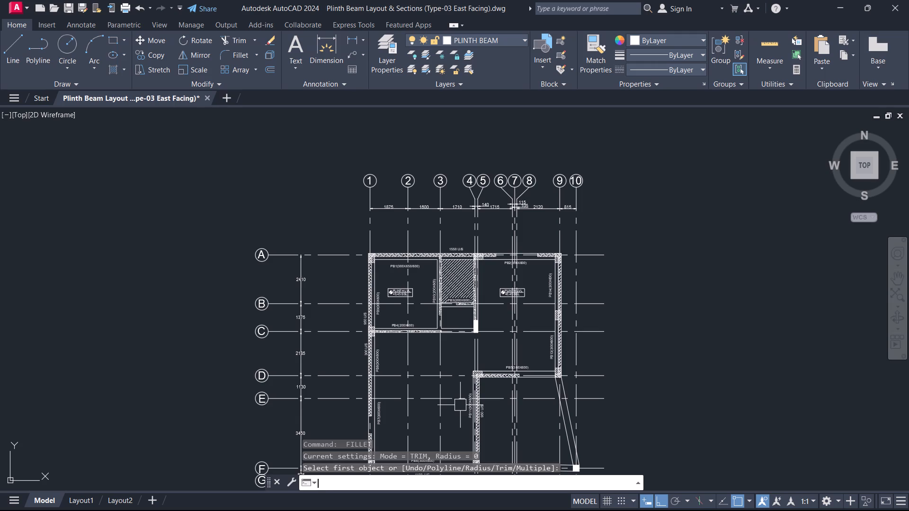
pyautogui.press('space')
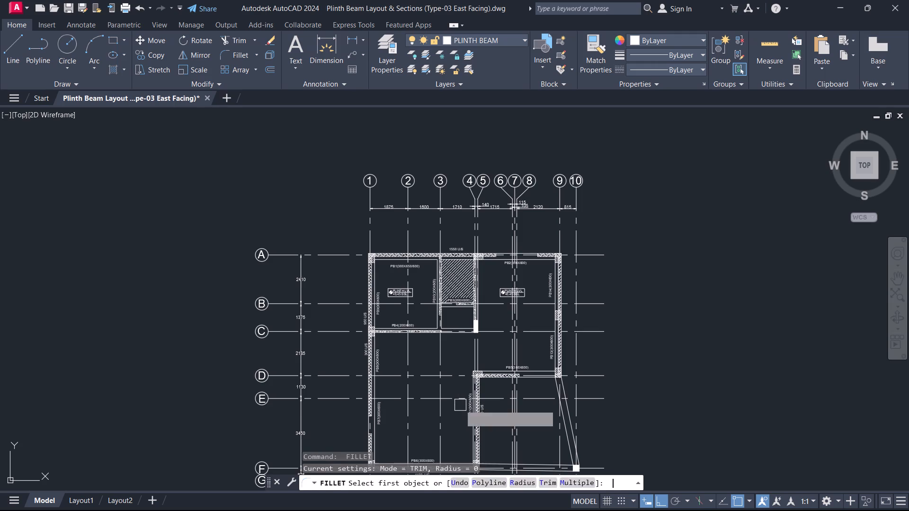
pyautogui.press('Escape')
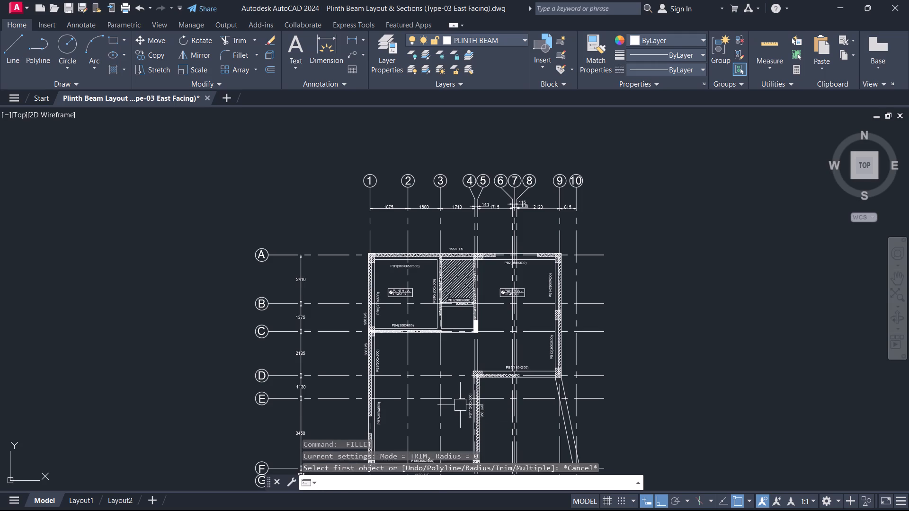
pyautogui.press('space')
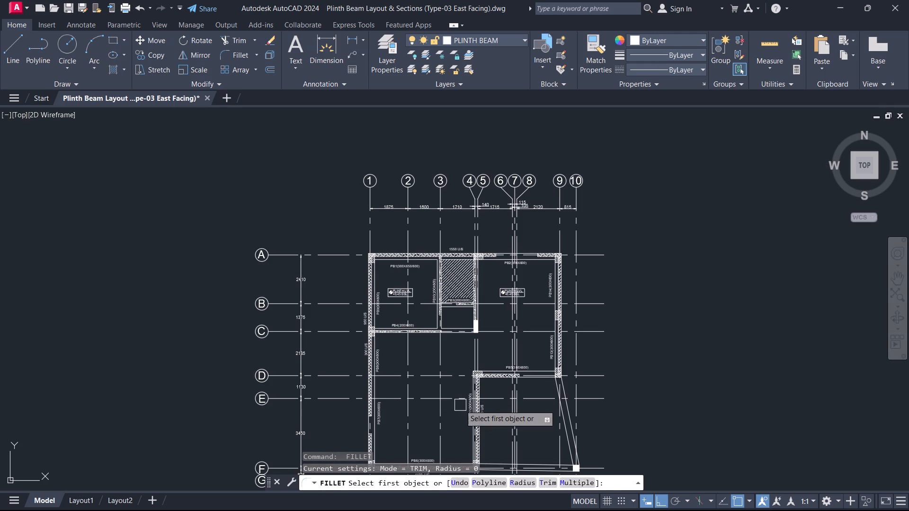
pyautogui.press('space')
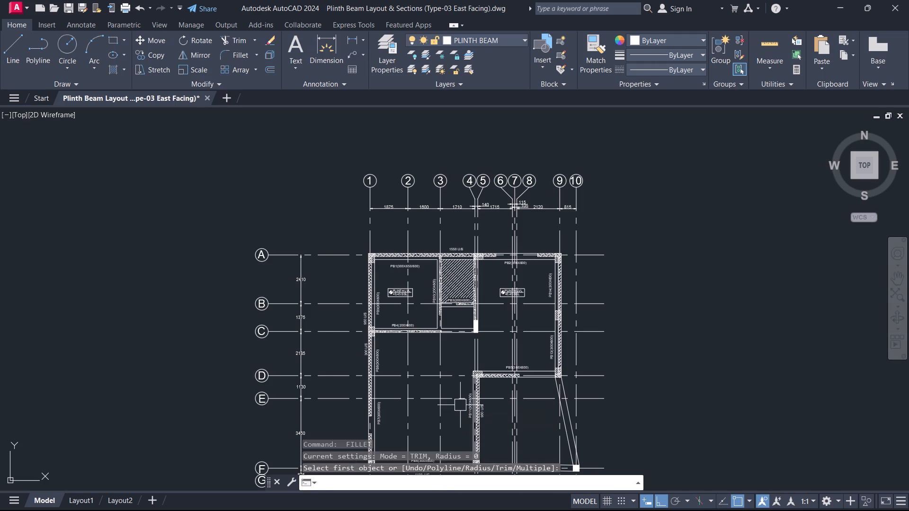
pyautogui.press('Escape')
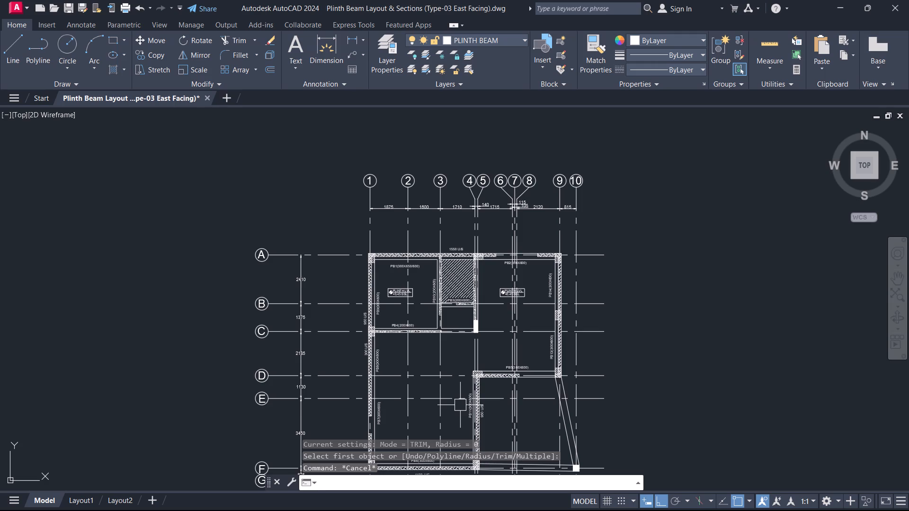
# Look over the plinth beam layout from grid A to grid G for beams and bays that still lack labels or notes.
pyautogui.scroll(-1, 572, 245)
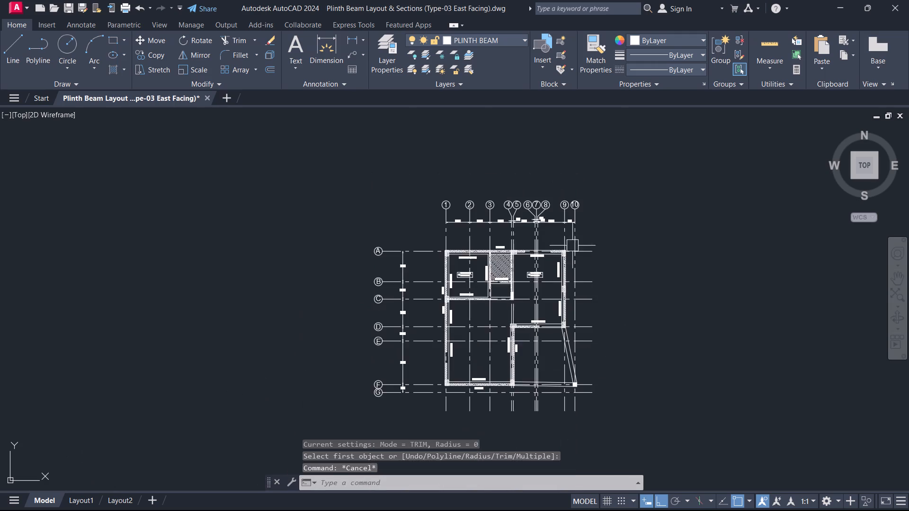
pyautogui.moveTo(493, 338); pyautogui.dragTo(423, 270, button='middle')
pyautogui.scroll(1, 493, 338)
pyautogui.scroll(1, 485, 278)
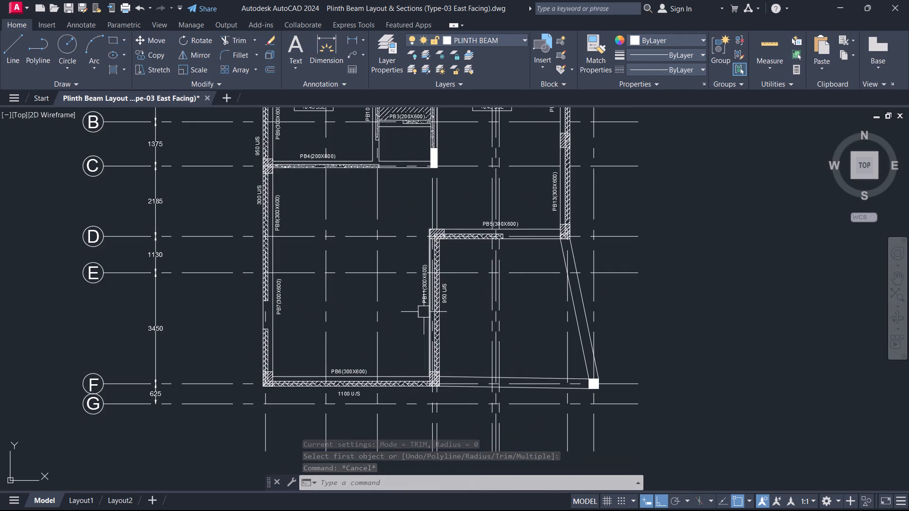
pyautogui.moveTo(356, 341); pyautogui.dragTo(407, 415, button='middle')
pyautogui.moveTo(403, 295); pyautogui.dragTo(434, 402, button='middle')
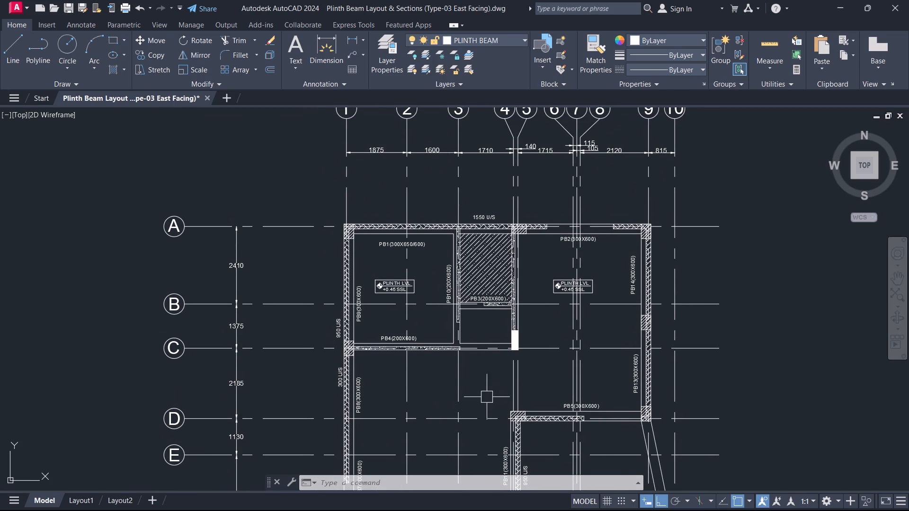
pyautogui.moveTo(485, 397); pyautogui.dragTo(465, 342, button='middle')
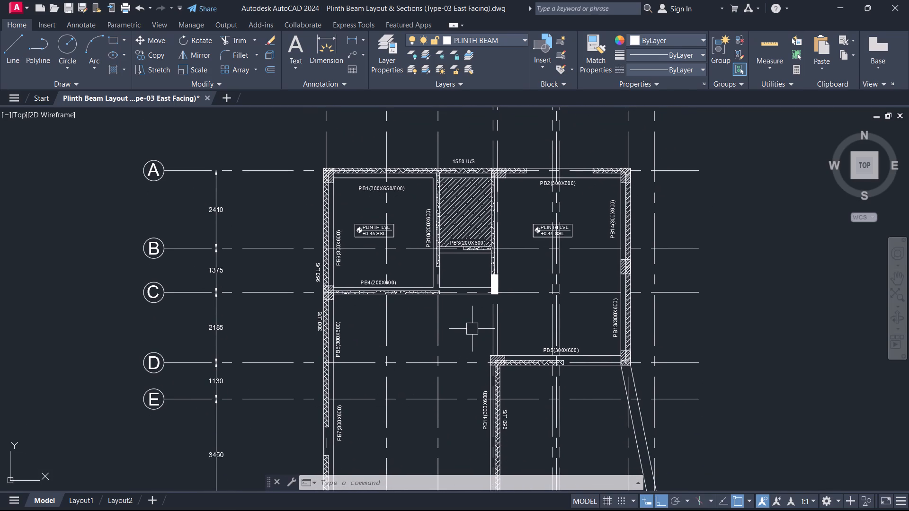
pyautogui.moveTo(472, 329); pyautogui.dragTo(433, 312, button='middle')
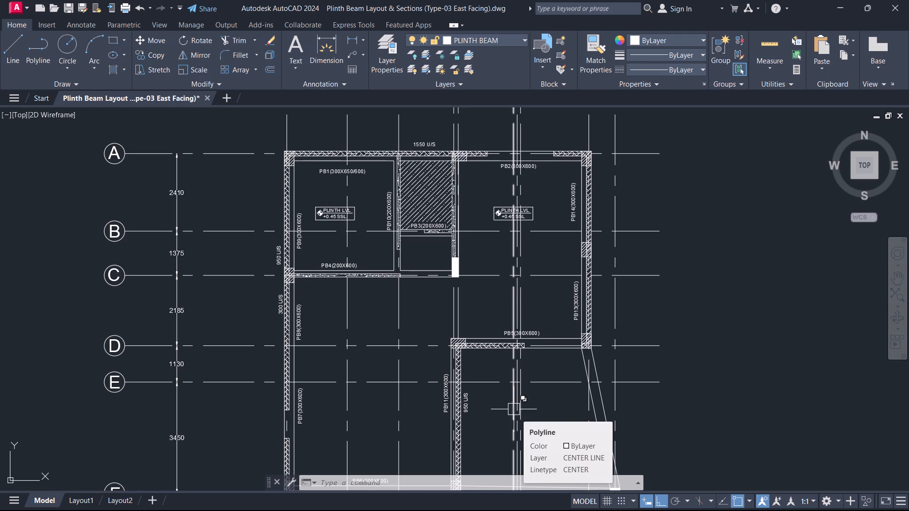
pyautogui.moveTo(514, 366); pyautogui.dragTo(584, 355, button='middle')
pyautogui.scroll(1, 536, 379)
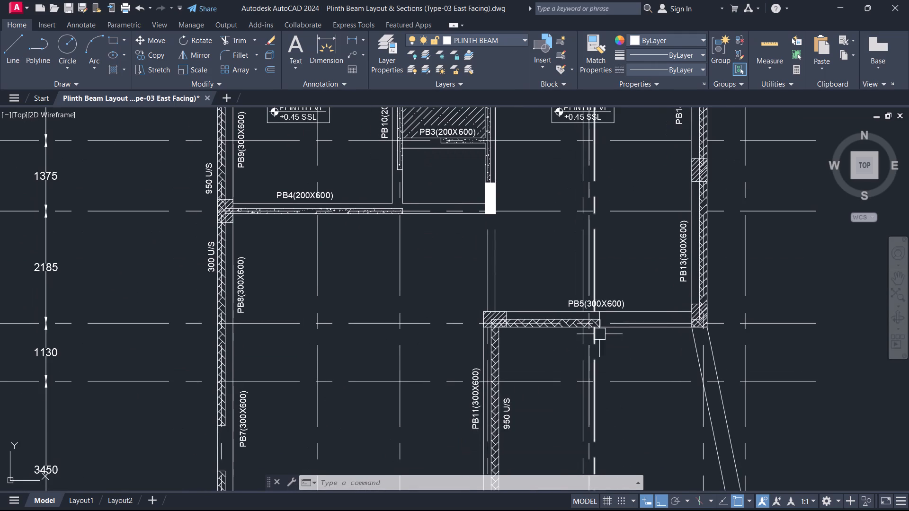
pyautogui.scroll(-4, 507, 290)
pyautogui.moveTo(507, 289); pyautogui.dragTo(364, 273, button='middle')
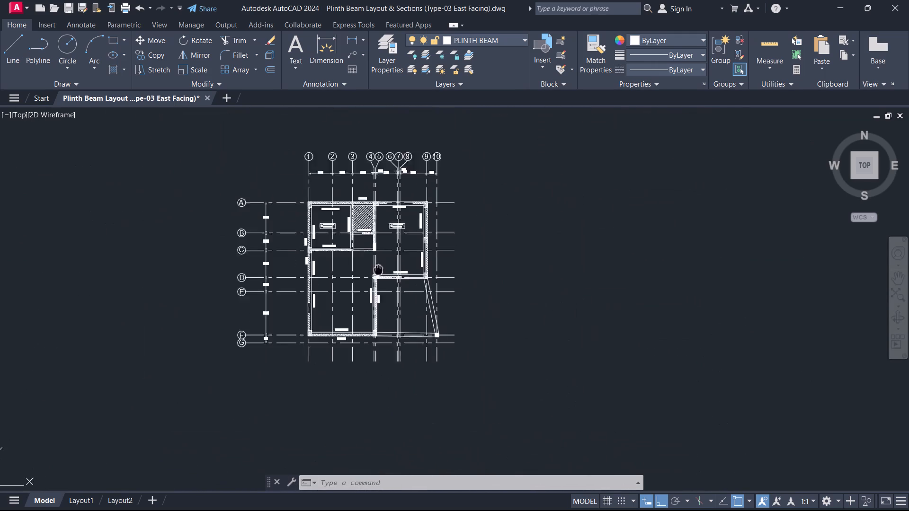
pyautogui.scroll(-1, 364, 273)
pyautogui.moveTo(364, 273); pyautogui.dragTo(378, 269, button='middle')
pyautogui.scroll(3, 376, 310)
pyautogui.hotkey('alt', 'Tab')
pyautogui.hotkey('alt', 'Tab')
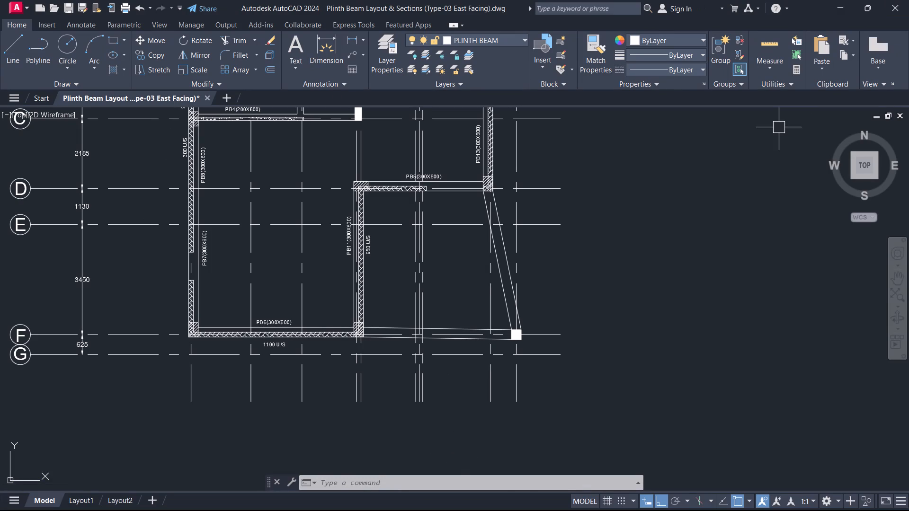
pyautogui.moveTo(394, 283); pyautogui.dragTo(472, 375, button='middle')
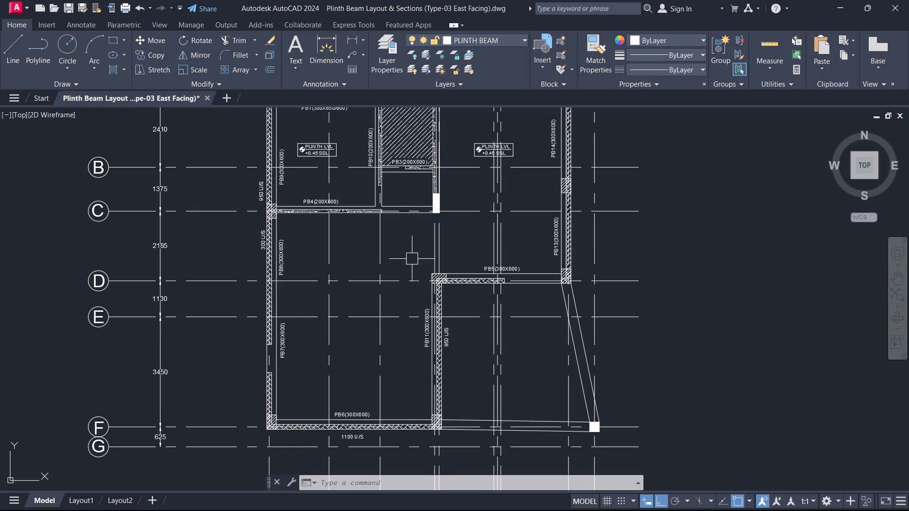
pyautogui.moveTo(441, 246); pyautogui.dragTo(459, 379, button='middle')
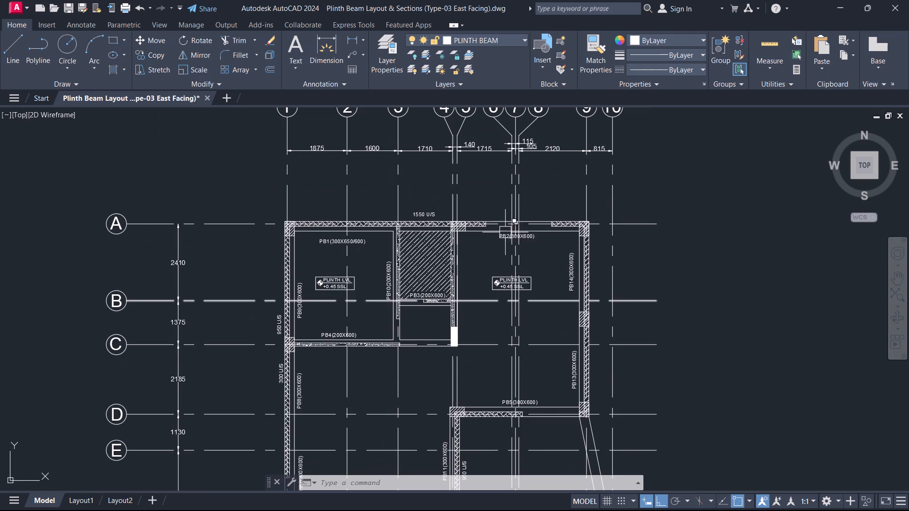
pyautogui.moveTo(497, 351); pyautogui.dragTo(486, 277, button='middle')
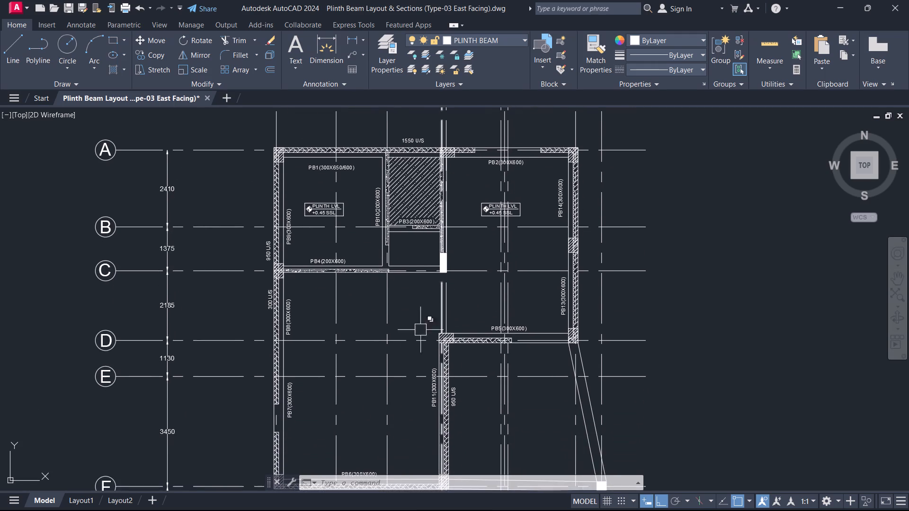
pyautogui.scroll(-2, 399, 329)
pyautogui.scroll(2, 367, 387)
pyautogui.moveTo(370, 393); pyautogui.dragTo(361, 286, button='middle')
pyautogui.scroll(3, 357, 292)
pyautogui.scroll(-1, 531, 299)
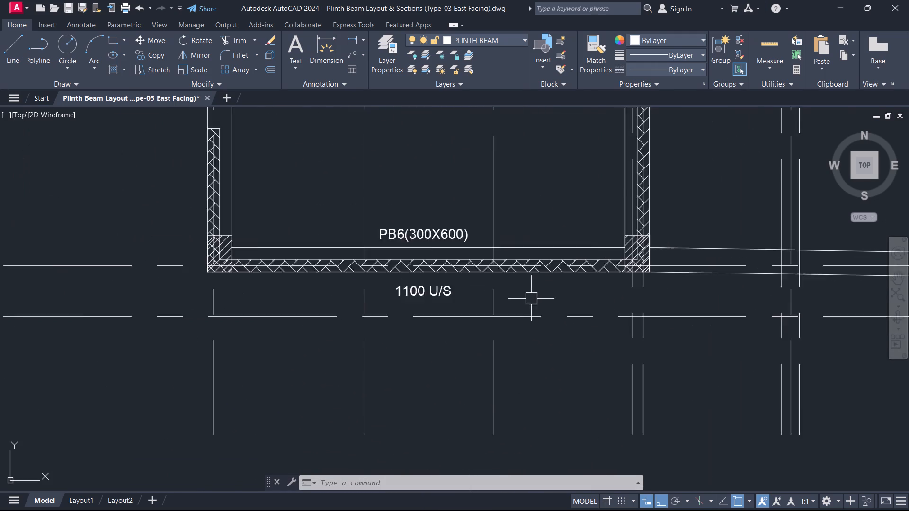
pyautogui.scroll(-1, 531, 299)
pyautogui.scroll(-1, 652, 285)
pyautogui.moveTo(728, 246); pyautogui.dragTo(548, 296, button='middle')
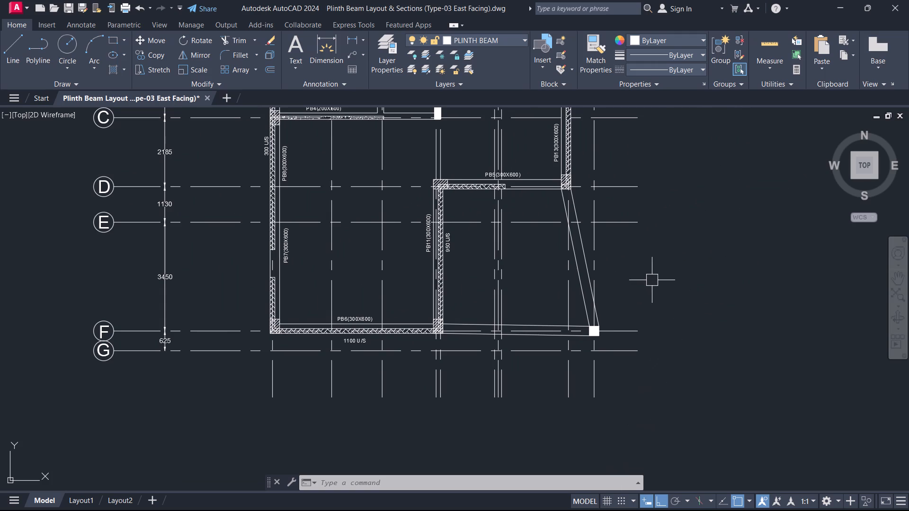
pyautogui.scroll(-1, 652, 280)
pyautogui.moveTo(652, 280); pyautogui.dragTo(541, 383, button='middle')
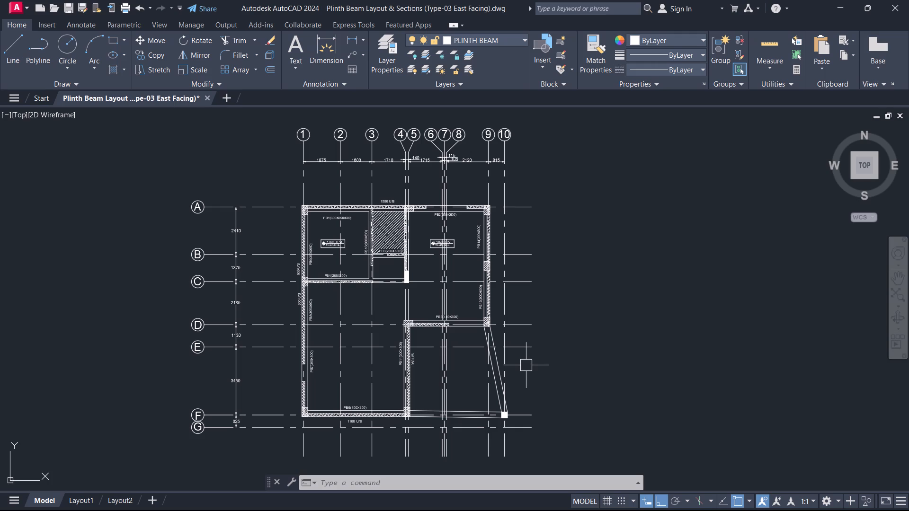
# Copy the PB11(300X600) label about 4000 east, beside the inclined beam between grids D and F.
pyautogui.scroll(2, 468, 370)
pyautogui.moveTo(468, 370); pyautogui.dragTo(462, 278, button='middle')
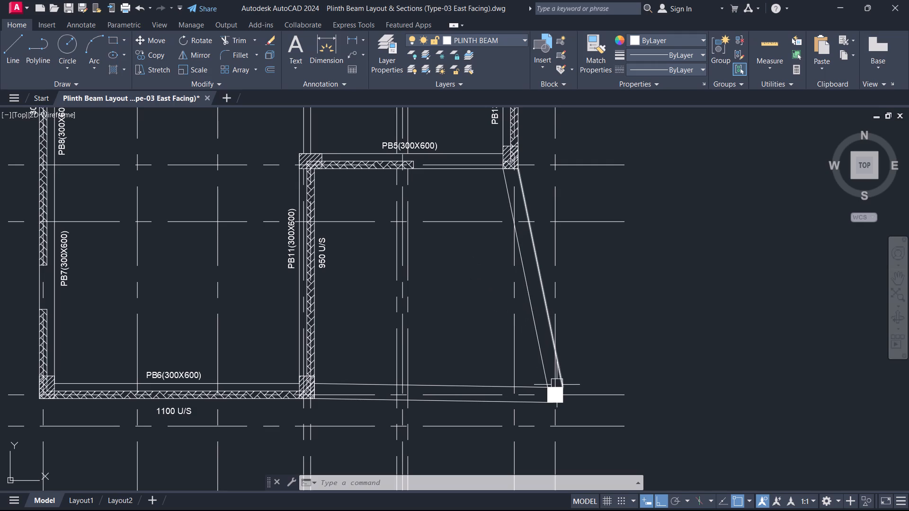
pyautogui.scroll(1, 303, 251)
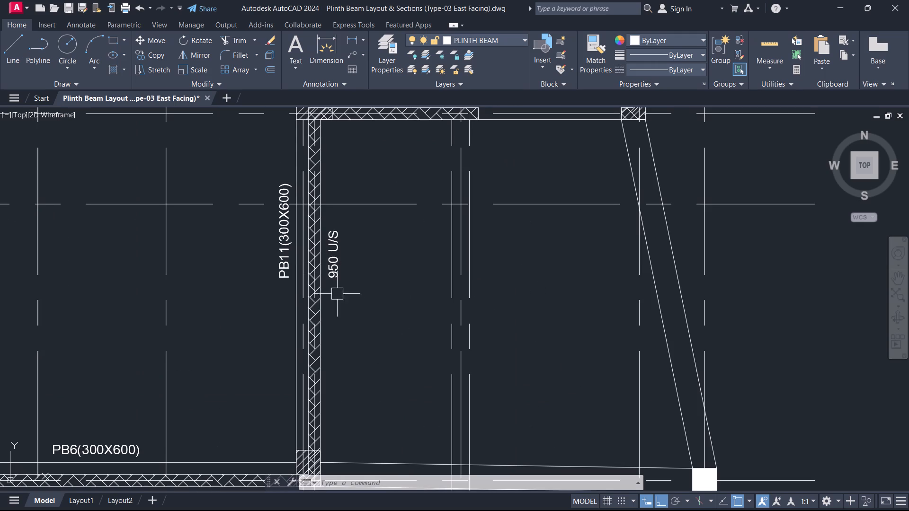
pyautogui.click(279, 274)
pyautogui.write('CO')
pyautogui.press('space')
pyautogui.click(279, 274)
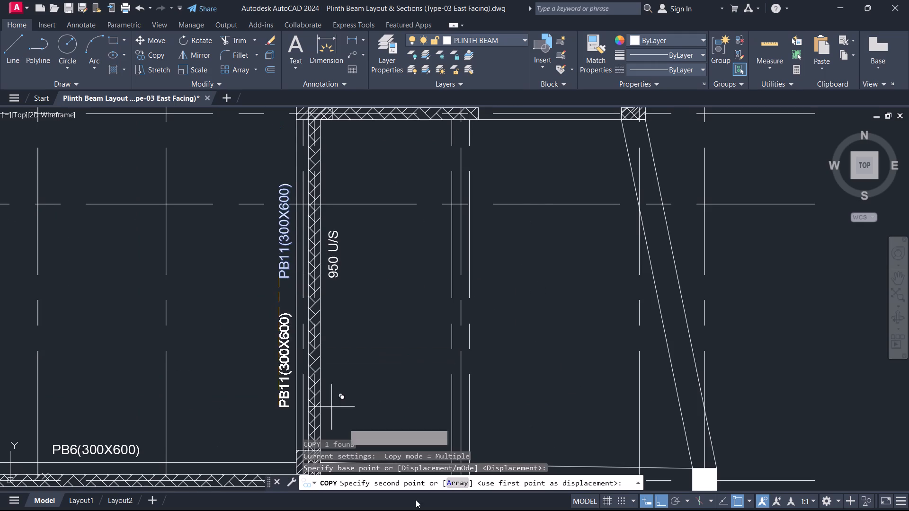
pyautogui.click(600, 437)
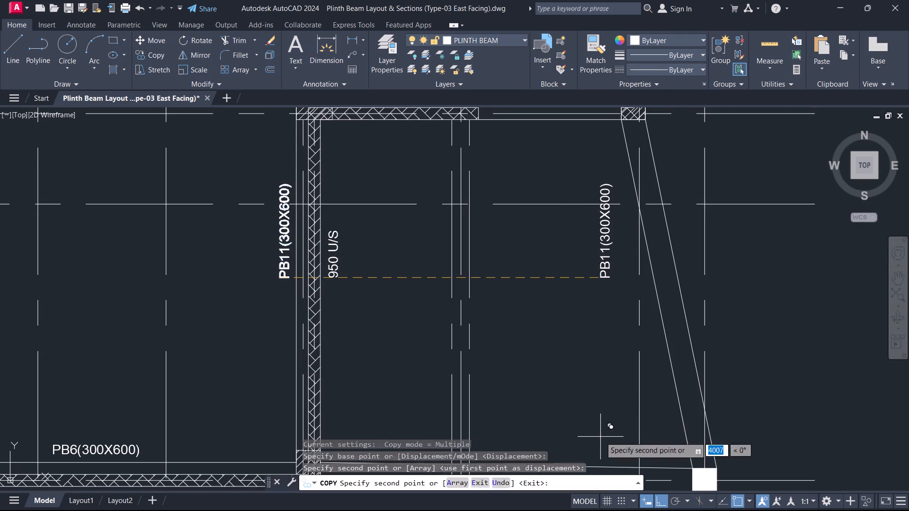
pyautogui.press('Escape')
# Rotate the copied label slightly counterclockwise about its lower end, parallel to the inclined beam, with ortho and object snap off.
pyautogui.click(607, 263)
pyautogui.write('RO')
pyautogui.press('space')
pyautogui.scroll(2, 594, 278)
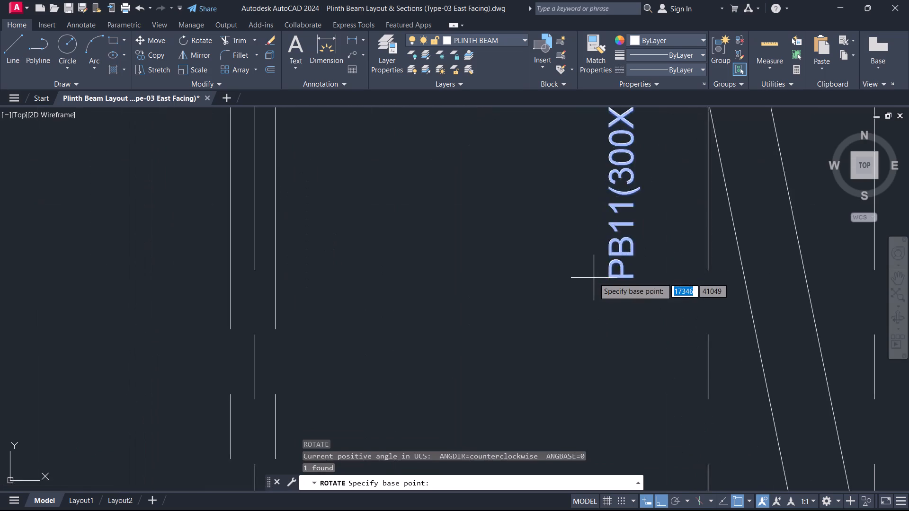
pyautogui.scroll(1, 594, 278)
pyautogui.click(638, 277)
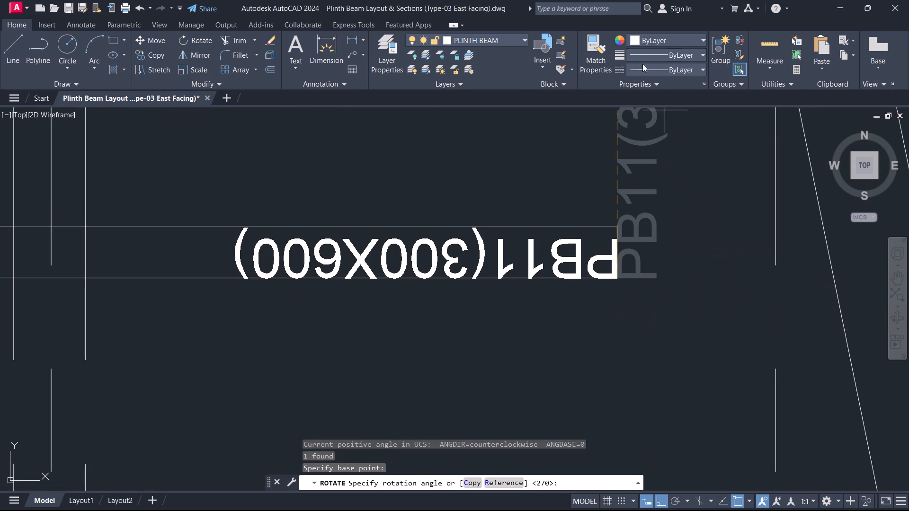
pyautogui.press('F8')
pyautogui.scroll(-3, 670, 207)
pyautogui.moveTo(677, 225); pyautogui.dragTo(653, 326, button='middle')
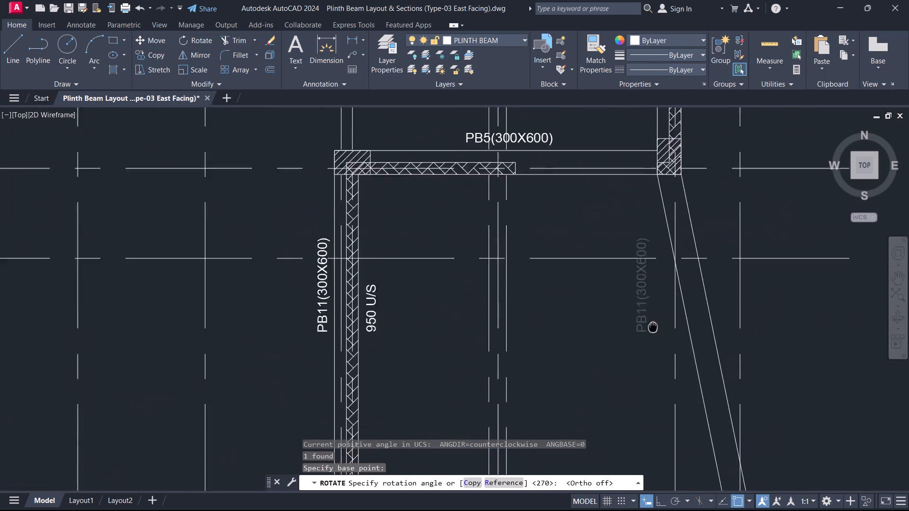
pyautogui.moveTo(653, 326); pyautogui.dragTo(631, 385, button='middle')
pyautogui.scroll(1, 631, 385)
pyautogui.press('F3')
pyautogui.scroll(3, 638, 377)
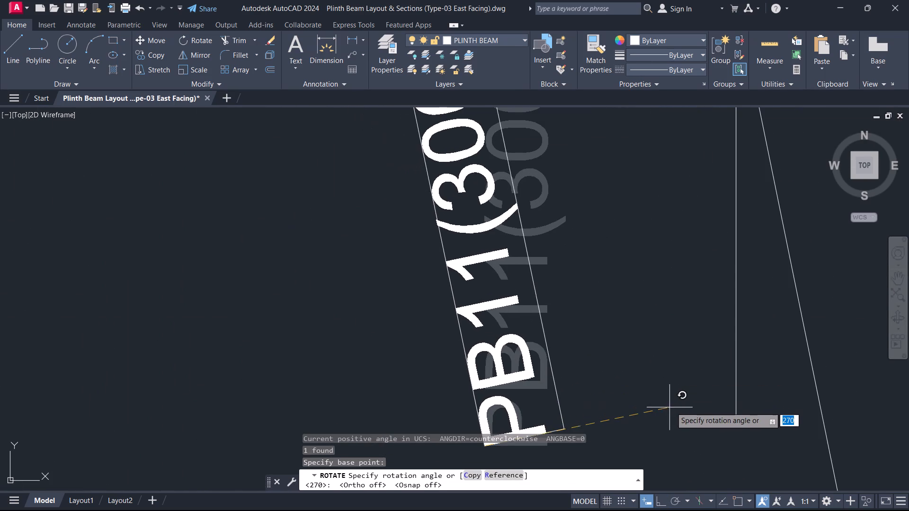
pyautogui.click(677, 401)
pyautogui.press('Escape')
# Move the rotated PB11(300X600) label about 1088 southeast, against the west side of the inclined beam.
pyautogui.scroll(-4, 508, 259)
pyautogui.click(508, 259)
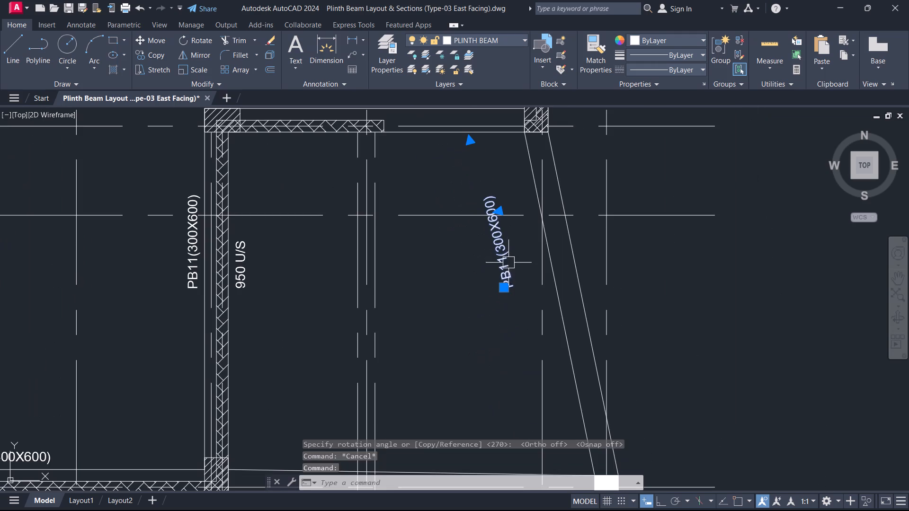
pyautogui.press('m')
pyautogui.press('space')
pyautogui.click(498, 250)
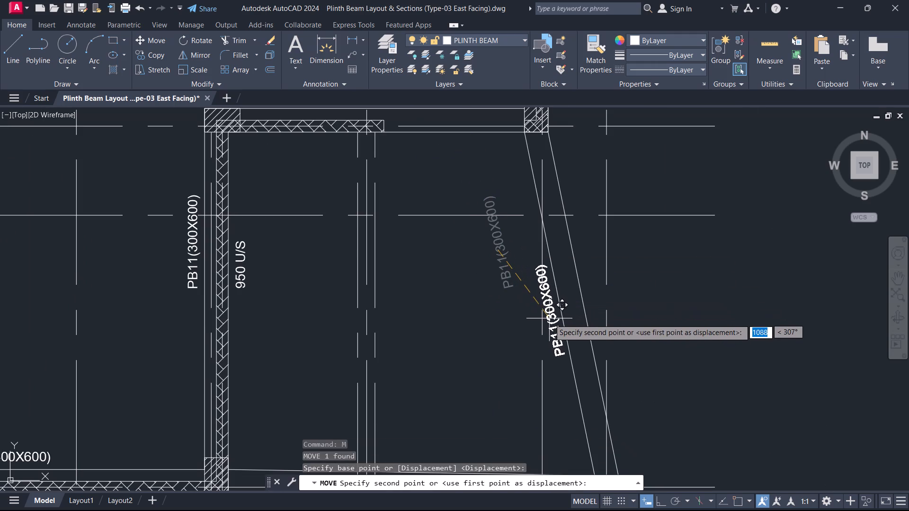
pyautogui.click(549, 319)
pyautogui.press('Escape')
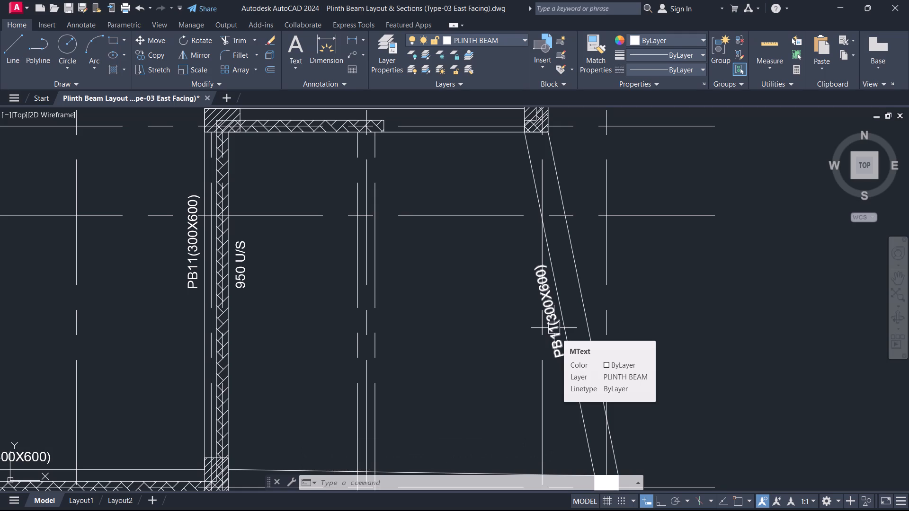
# Replace the inclined beam's label text with PB13A(300X450)@+0.00LVL(*).
pyautogui.click(554, 328)
pyautogui.click(557, 327)
pyautogui.doubleClick(551, 324)
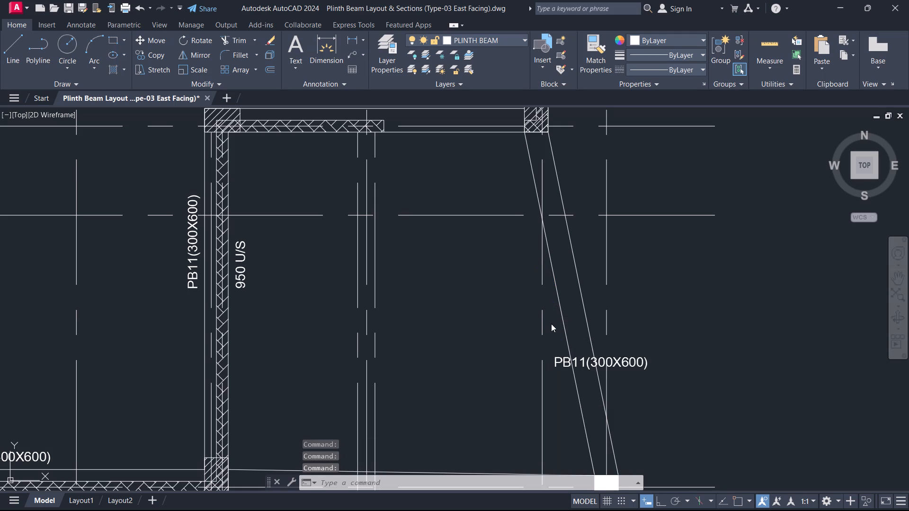
pyautogui.hotkey('ctrl', 'a')
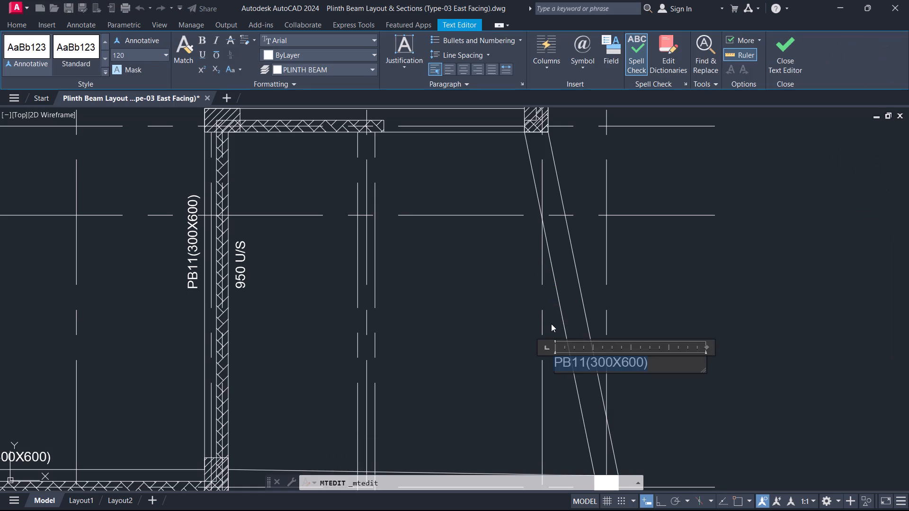
pyautogui.press('p')
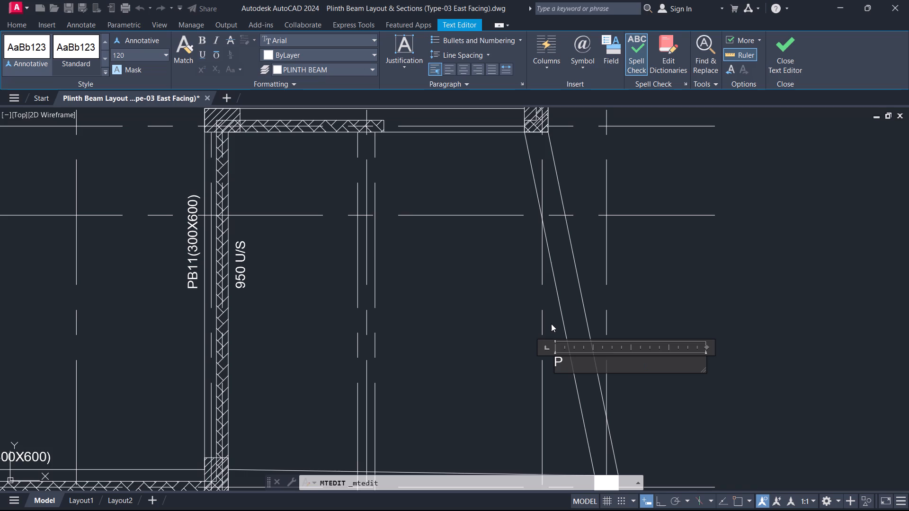
pyautogui.write('B13')
pyautogui.press('a')
pyautogui.write('(300')
pyautogui.write('X450')
pyautogui.hotkey('shift', ')')
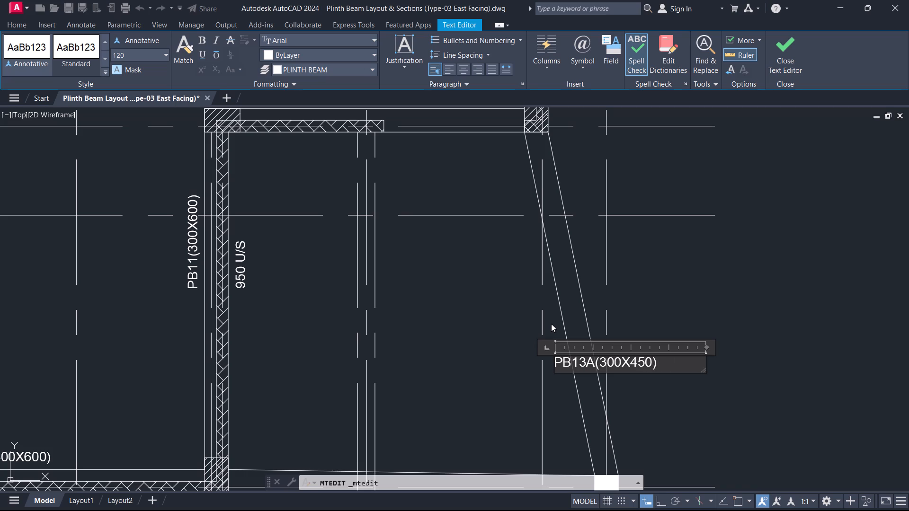
pyautogui.hotkey('shift', '@')
pyautogui.hotkey('shift', '+')
pyautogui.write('0.00')
pyautogui.press('6')
pyautogui.press('BackSpace')
pyautogui.write('LCL')
pyautogui.press('BackSpace')
pyautogui.press('BackSpace')
pyautogui.write('VL')
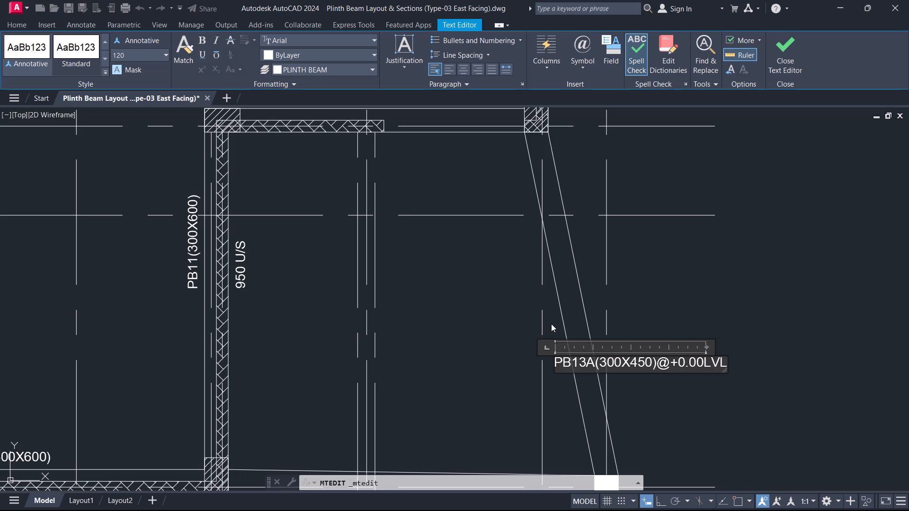
pyautogui.hotkey('shift', '(')
pyautogui.hotkey('shift', '*')
pyautogui.hotkey('shift', ')')
pyautogui.click(788, 60)
# Move the PB13A label about 566 down along the inclined beam, keeping it beside the beam's west edge.
pyautogui.scroll(-3, 573, 291)
pyautogui.scroll(2, 570, 307)
pyautogui.moveTo(569, 307); pyautogui.dragTo(629, 267, button='middle')
pyautogui.scroll(3, 616, 241)
pyautogui.click(612, 272)
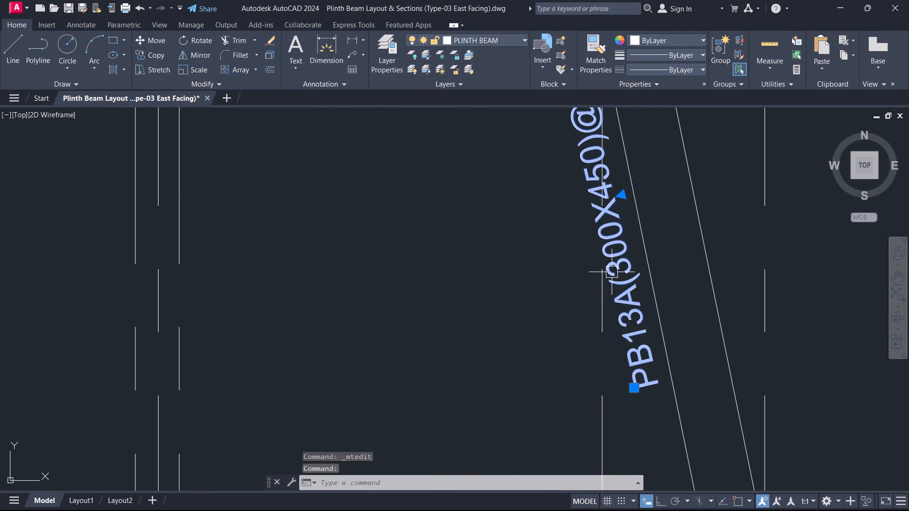
pyautogui.write('M')
pyautogui.press('space')
pyautogui.click(612, 272)
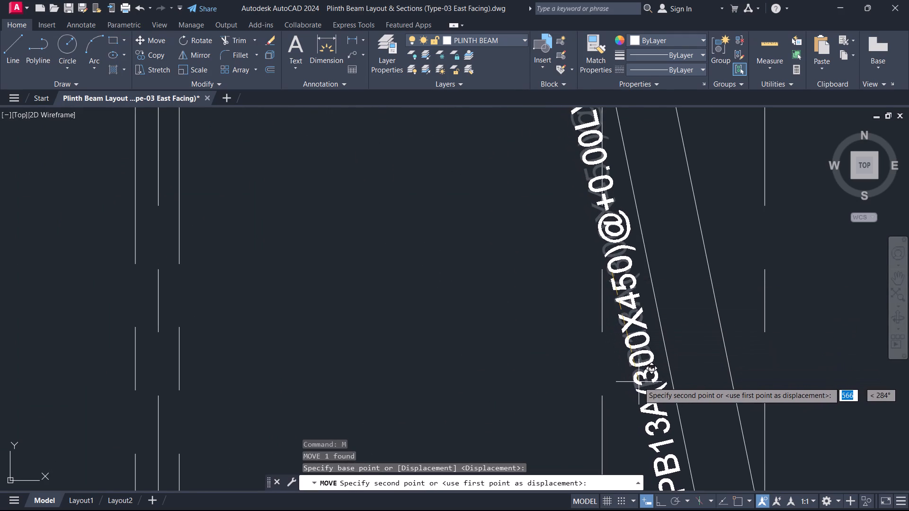
pyautogui.click(641, 383)
pyautogui.press('Escape')
pyautogui.scroll(-6, 619, 369)
pyautogui.scroll(4, 618, 371)
pyautogui.click(627, 377)
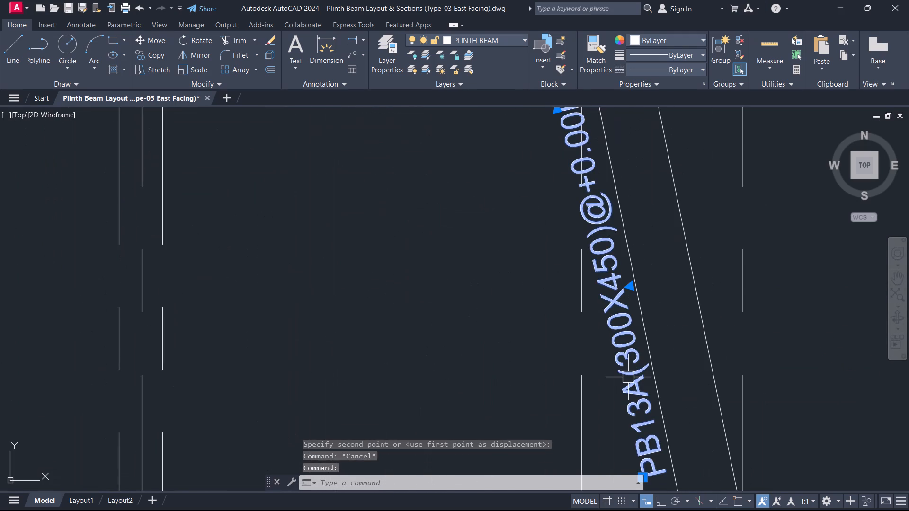
pyautogui.scroll(-4, 627, 376)
pyautogui.scroll(1, 620, 390)
pyautogui.moveTo(620, 391); pyautogui.dragTo(610, 333, button='middle')
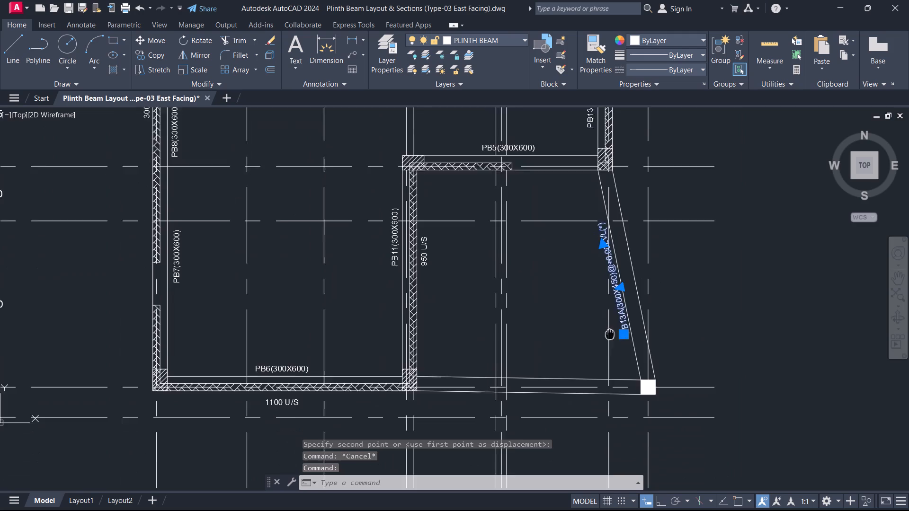
pyautogui.moveTo(610, 333); pyautogui.dragTo(630, 288, button='middle')
pyautogui.press('Escape')
# Copy the PB6(300X600) label east, just above the slightly sloping beam that continues toward the foot of the inclined beam.
pyautogui.scroll(2, 319, 318)
pyautogui.click(319, 324)
pyautogui.write('CO')
pyautogui.press('space')
pyautogui.moveTo(319, 324); pyautogui.dragTo(327, 326)
pyautogui.moveTo(742, 322); pyautogui.dragTo(501, 333, button='middle')
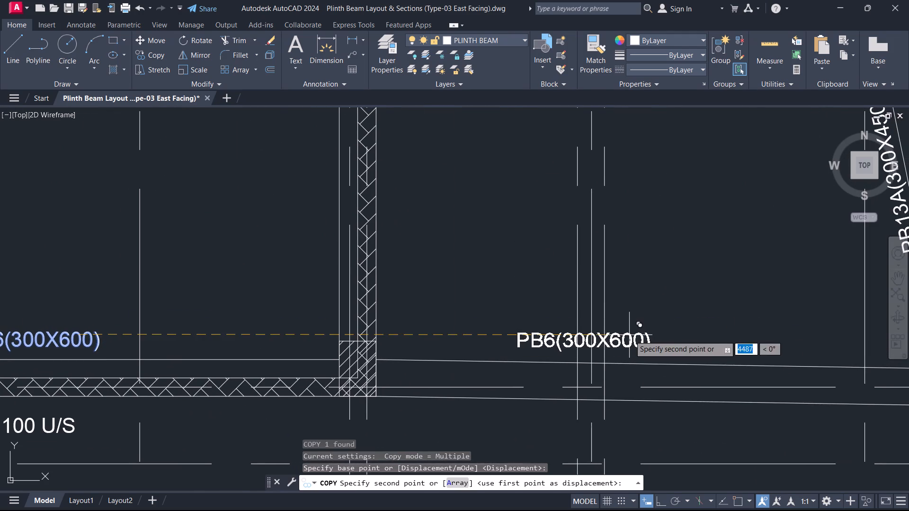
pyautogui.click(601, 343)
pyautogui.press('Escape')
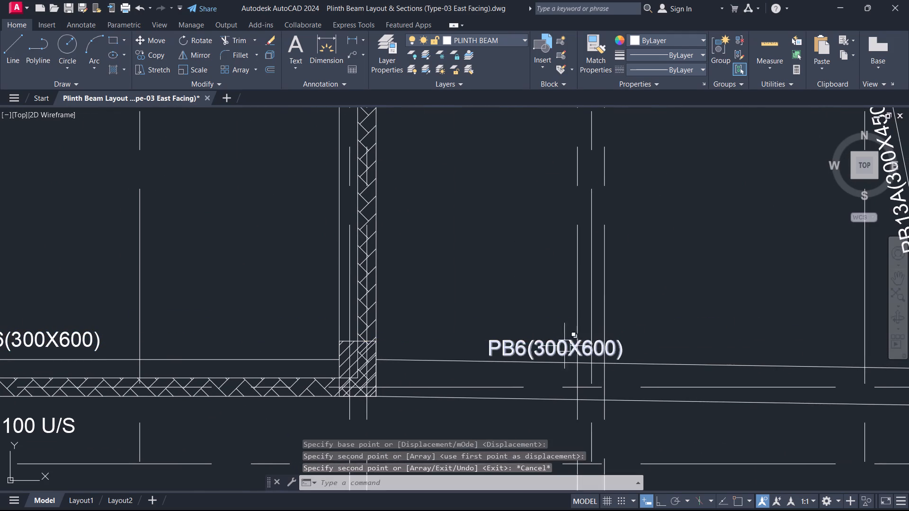
# Change the copied label's beam mark and size to PB6A(300X450).
pyautogui.doubleClick(530, 347)
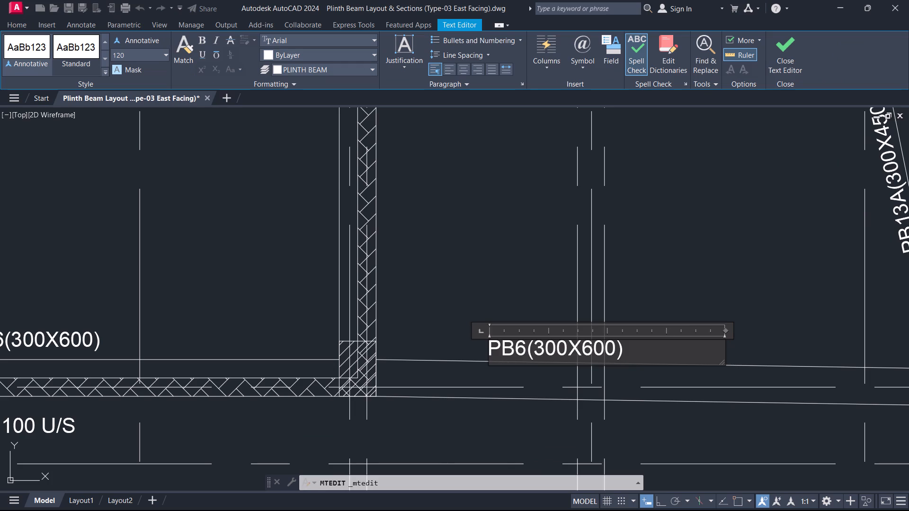
pyautogui.press('Right')
pyautogui.press('Right')
pyautogui.press('Right')
pyautogui.press('Right')
pyautogui.press('Right')
pyautogui.press('Right')
pyautogui.press('Right')
pyautogui.press('BackSpace')
pyautogui.press('BackSpace')
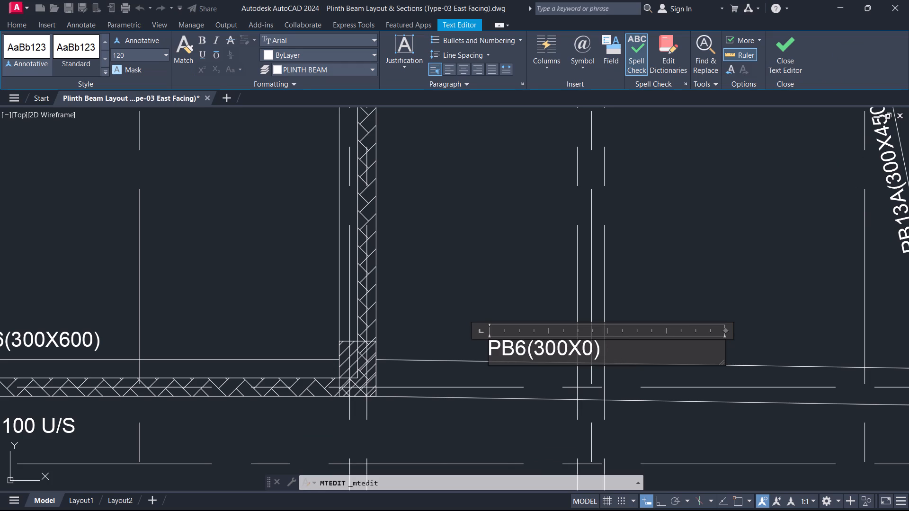
pyautogui.write('45')
pyautogui.press('Left')
pyautogui.press('Left')
pyautogui.press('Left')
pyautogui.press('Left')
pyautogui.press('Left')
pyautogui.press('Left')
pyautogui.press('Left')
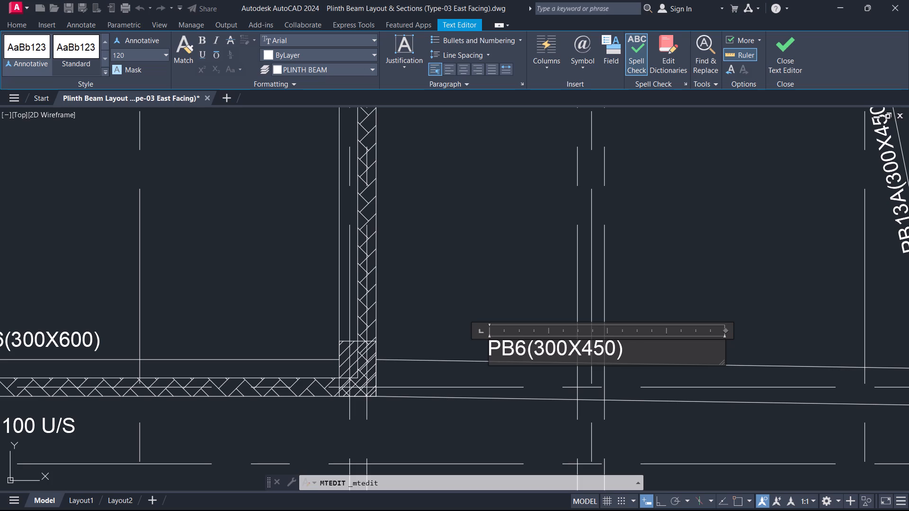
pyautogui.press('a')
# Append @+0.00LVL(*) to the PB6A(300X450) label and finish the text edit.
pyautogui.press('Right')
pyautogui.press('Right')
pyautogui.press('Right')
pyautogui.press('Right')
pyautogui.press('Right')
pyautogui.press('Right')
pyautogui.press('Right')
pyautogui.press('Right')
pyautogui.press('Right')
pyautogui.press('Right')
pyautogui.press('Right')
pyautogui.press('Right')
pyautogui.press('Right')
pyautogui.press('Right')
pyautogui.press('Right')
pyautogui.press('Right')
pyautogui.press('Right')
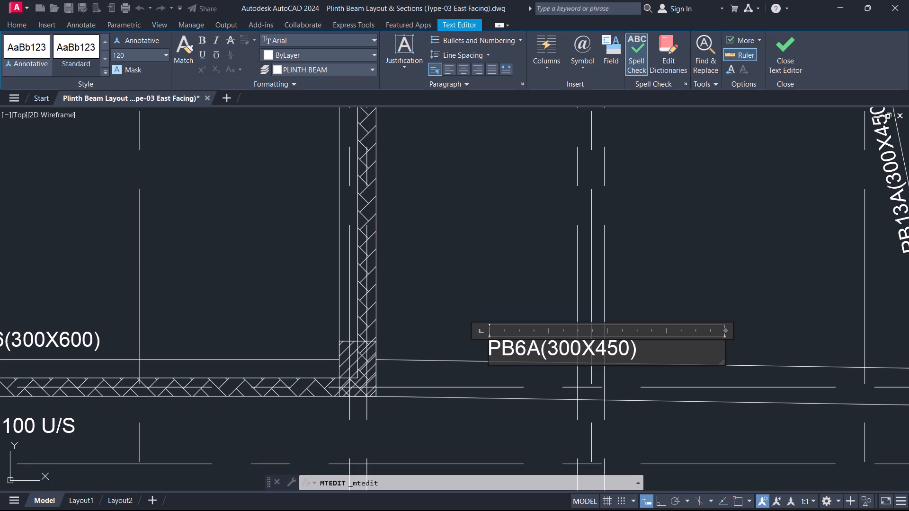
pyautogui.hotkey('shift', '@')
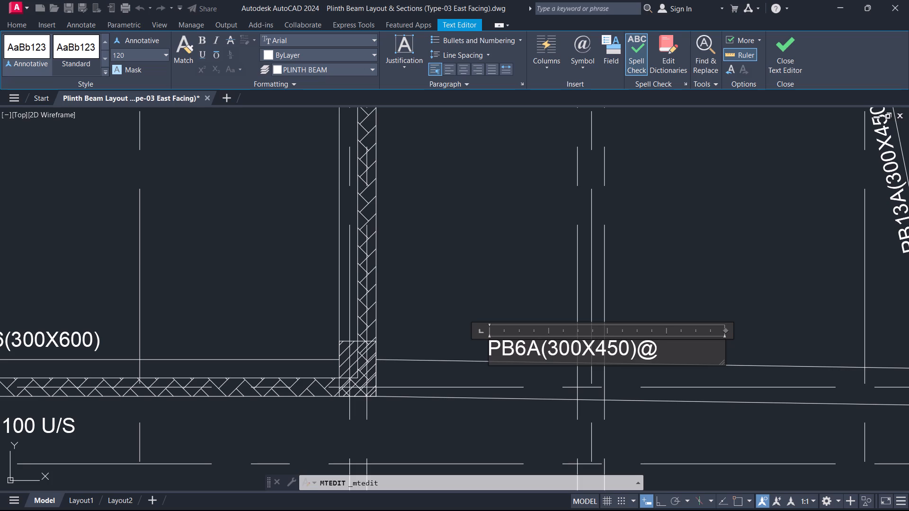
pyautogui.press('+')
pyautogui.press('.')
pyautogui.press('BackSpace')
pyautogui.press('1')
pyautogui.press('BackSpace')
pyautogui.write('0.00')
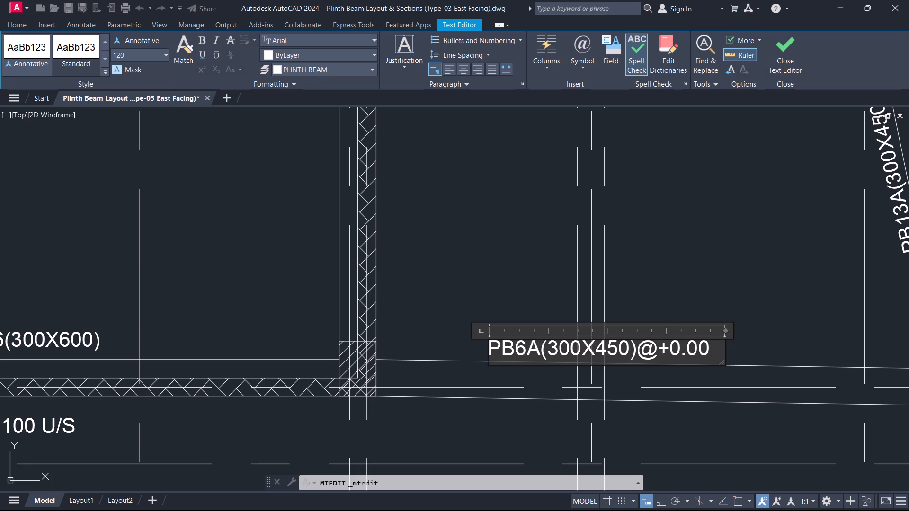
pyautogui.write('LL')
pyautogui.press('BackSpace')
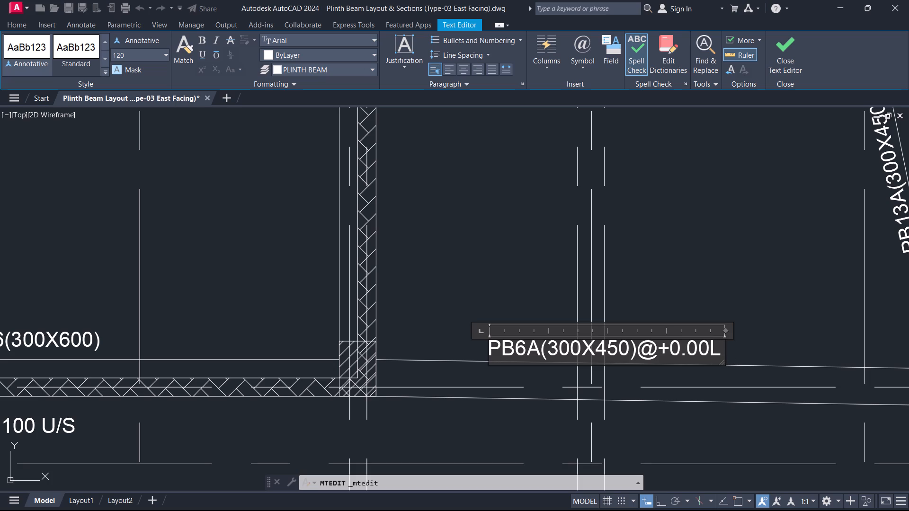
pyautogui.write('VA')
pyautogui.press('BackSpace')
pyautogui.press('l')
pyautogui.hotkey('shift', '(')
pyautogui.write('*)')
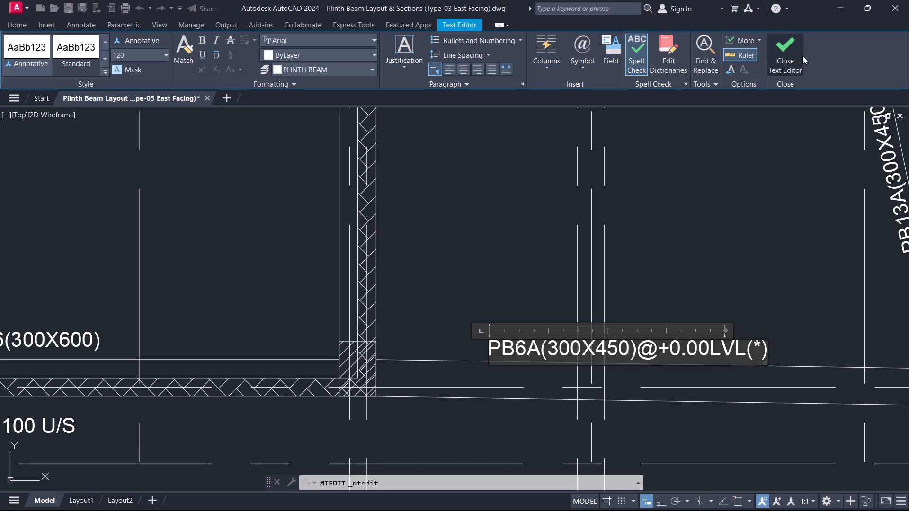
pyautogui.click(785, 46)
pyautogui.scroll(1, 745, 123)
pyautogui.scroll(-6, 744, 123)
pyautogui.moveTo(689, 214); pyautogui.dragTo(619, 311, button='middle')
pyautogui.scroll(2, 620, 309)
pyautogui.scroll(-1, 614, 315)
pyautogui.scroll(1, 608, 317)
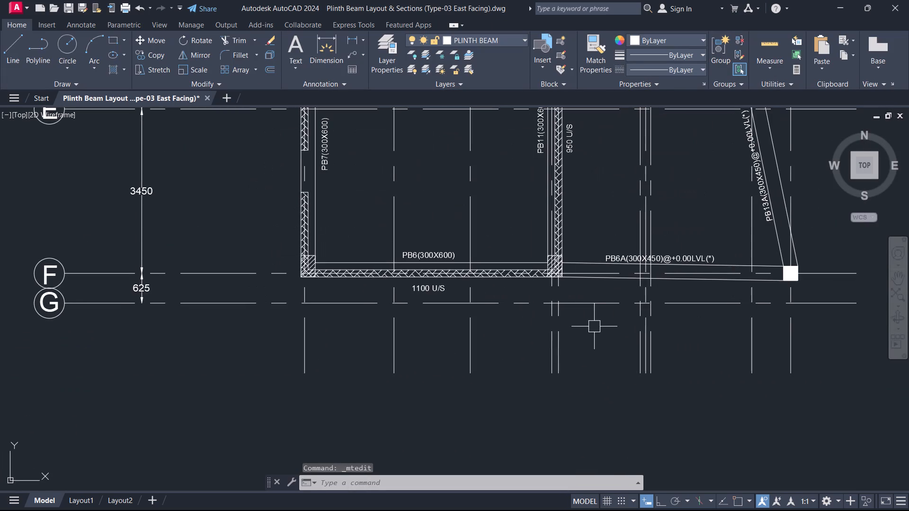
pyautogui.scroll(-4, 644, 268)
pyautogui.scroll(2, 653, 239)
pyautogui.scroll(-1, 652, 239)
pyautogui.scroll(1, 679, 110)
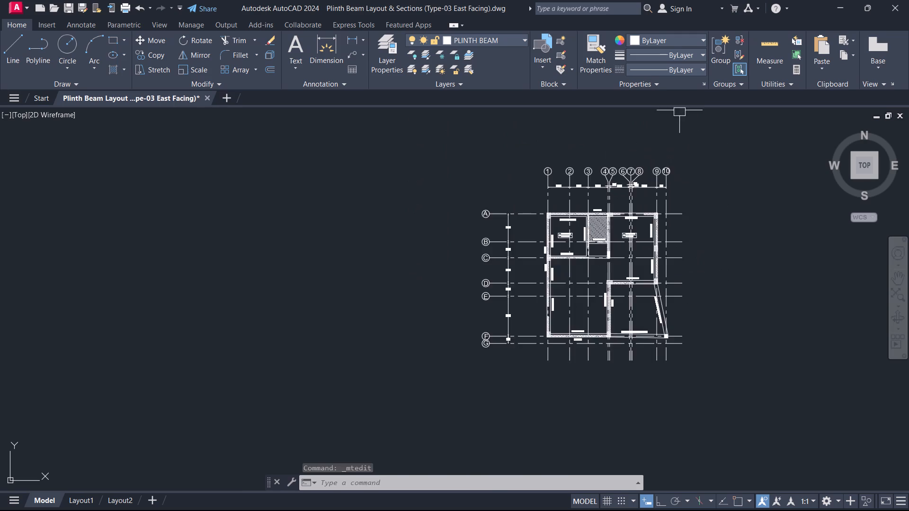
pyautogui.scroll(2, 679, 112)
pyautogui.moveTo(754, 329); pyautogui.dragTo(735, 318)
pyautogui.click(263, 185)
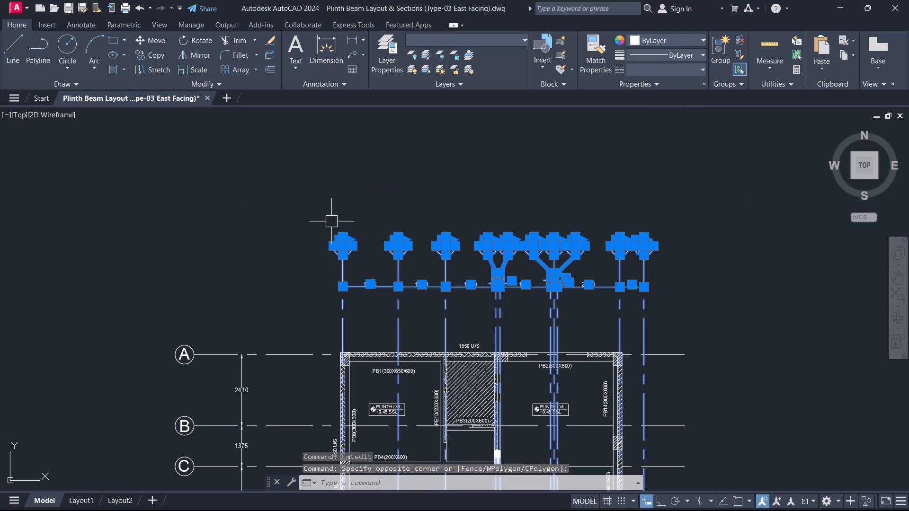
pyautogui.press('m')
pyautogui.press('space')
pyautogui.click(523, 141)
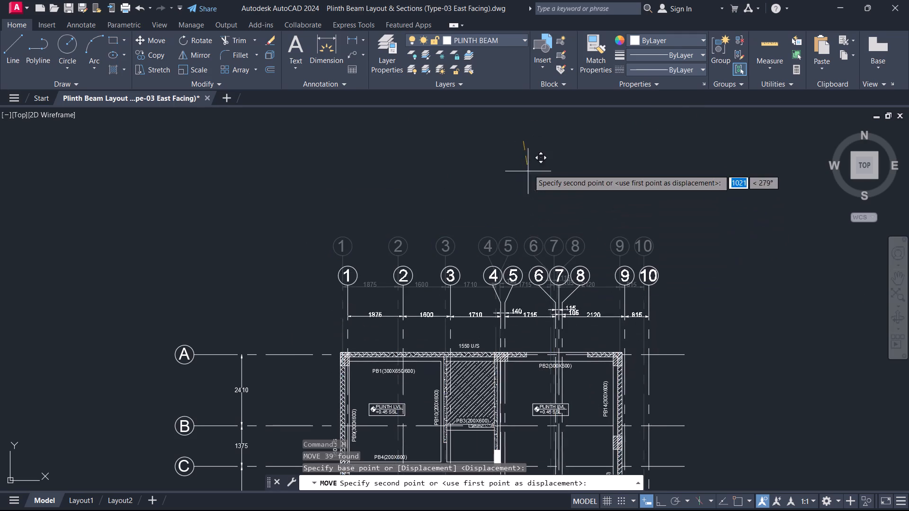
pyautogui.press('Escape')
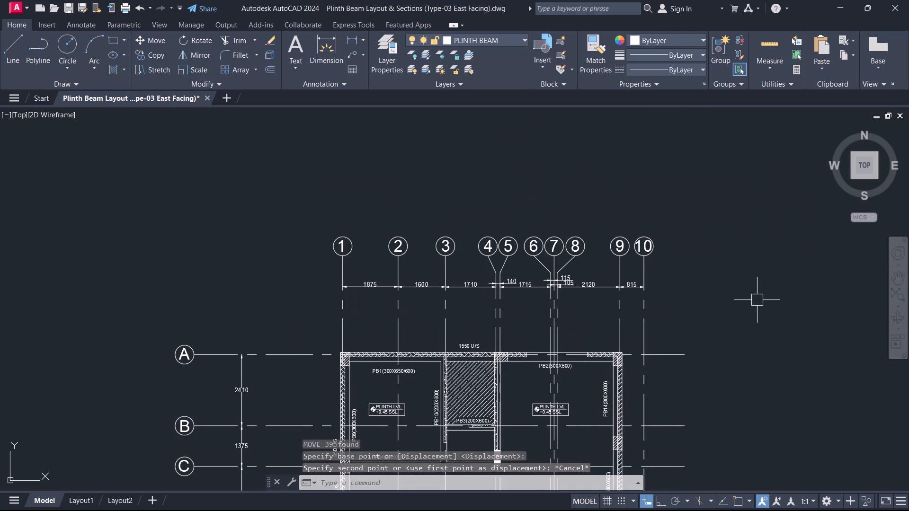
# Move the grid bubbles 1 to 10 with their dimension string straight down with Ortho on, closer to the beam plan.
pyautogui.moveTo(749, 305); pyautogui.dragTo(740, 313)
pyautogui.click(264, 209)
pyautogui.write('M')
pyautogui.press('space')
pyautogui.click(334, 188)
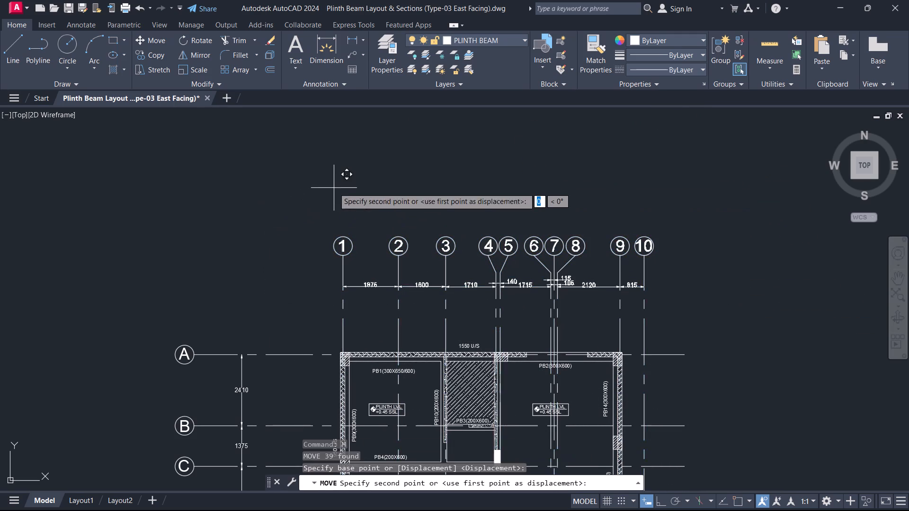
pyautogui.press('F8')
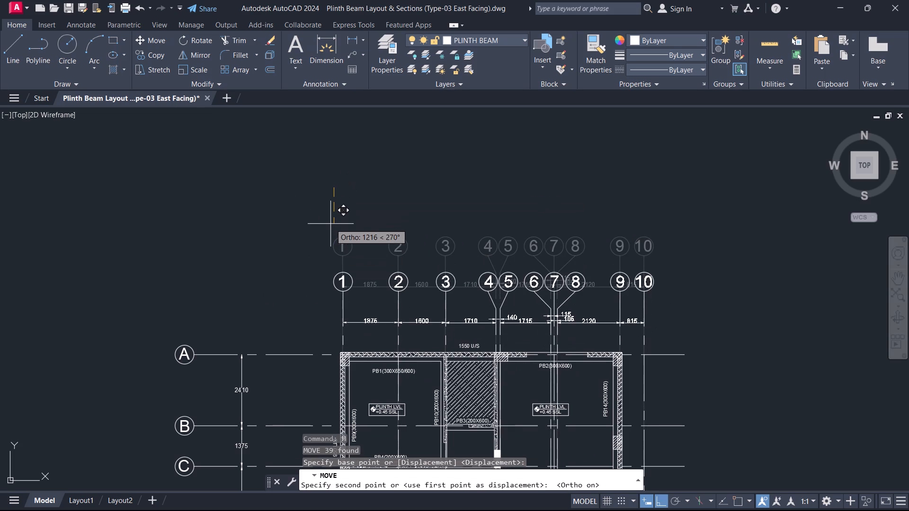
pyautogui.click(333, 218)
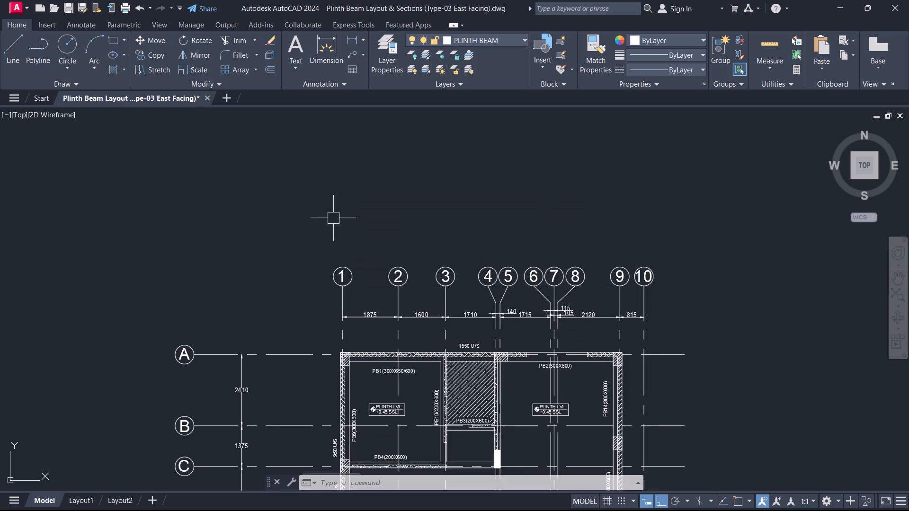
pyautogui.press('Escape')
# Examine the numbered grid bubbles, their spacing dimensions and the nearby beams along the plan.
pyautogui.scroll(1, 506, 312)
pyautogui.scroll(-2, 513, 312)
pyautogui.moveTo(565, 392); pyautogui.dragTo(560, 234, button='middle')
pyautogui.scroll(1, 564, 392)
pyautogui.scroll(2, 525, 274)
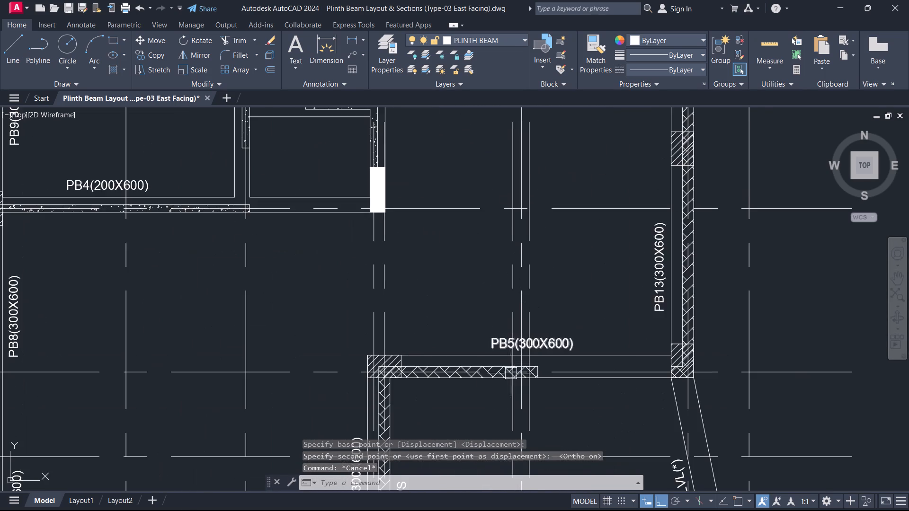
pyautogui.scroll(2, 513, 390)
pyautogui.scroll(-6, 513, 392)
pyautogui.scroll(5, 504, 246)
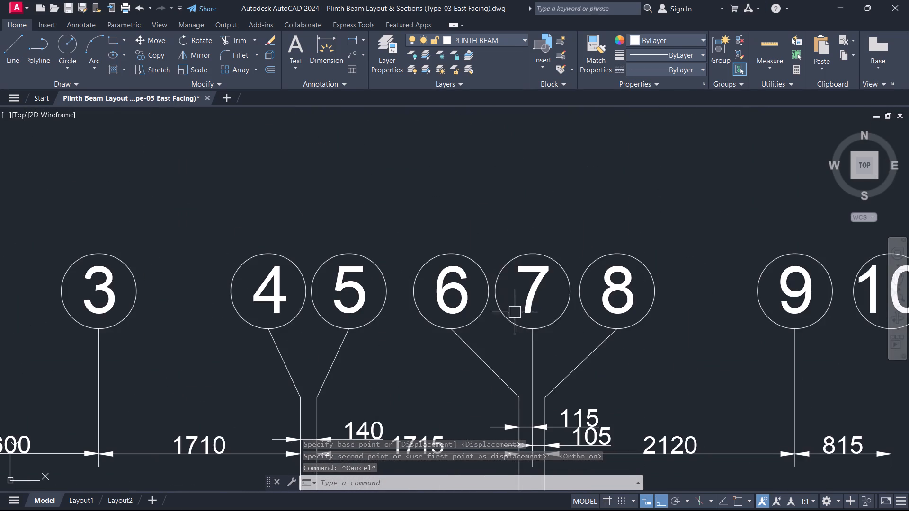
pyautogui.scroll(-1, 487, 327)
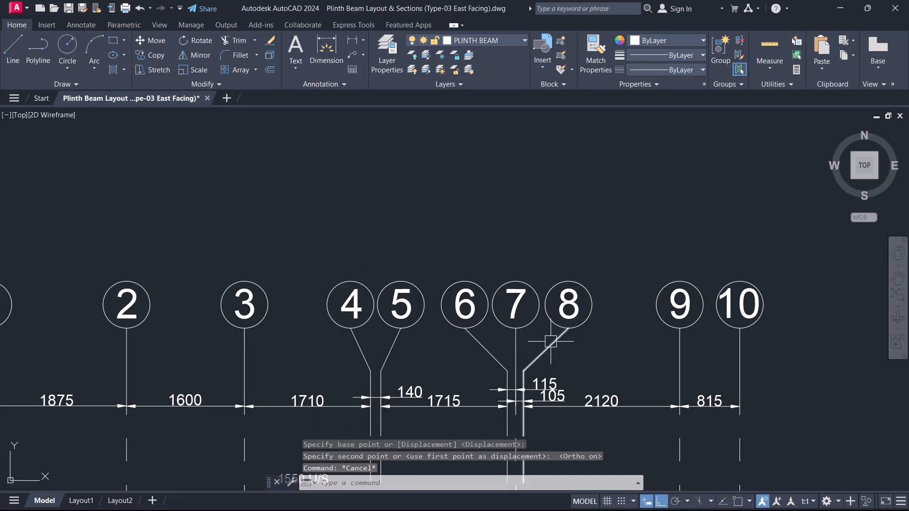
pyautogui.moveTo(551, 342); pyautogui.dragTo(626, 269, button='middle')
pyautogui.scroll(1, 551, 342)
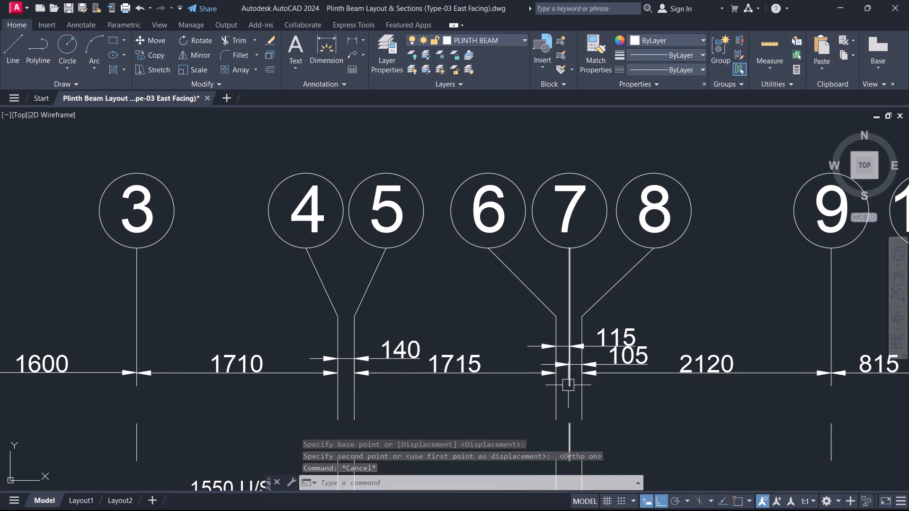
pyautogui.moveTo(566, 385); pyautogui.dragTo(656, 317, button='middle')
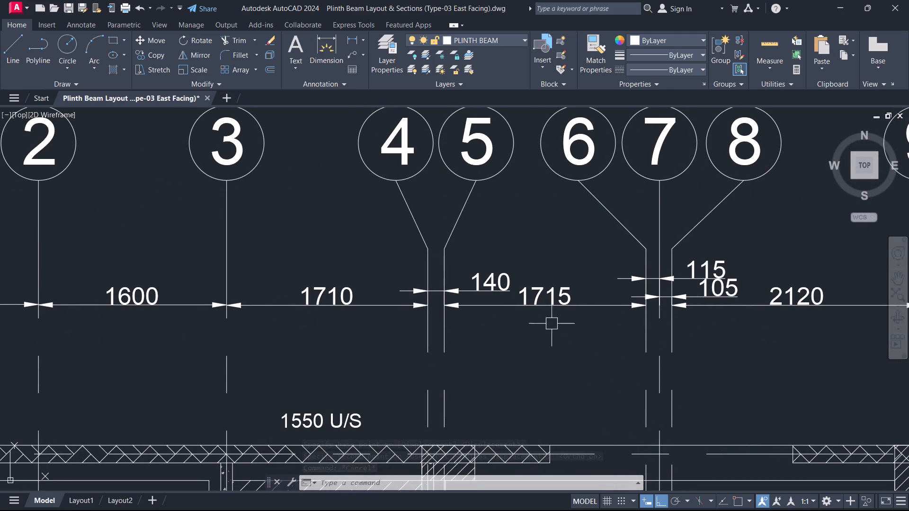
pyautogui.moveTo(464, 329); pyautogui.dragTo(571, 317, button='middle')
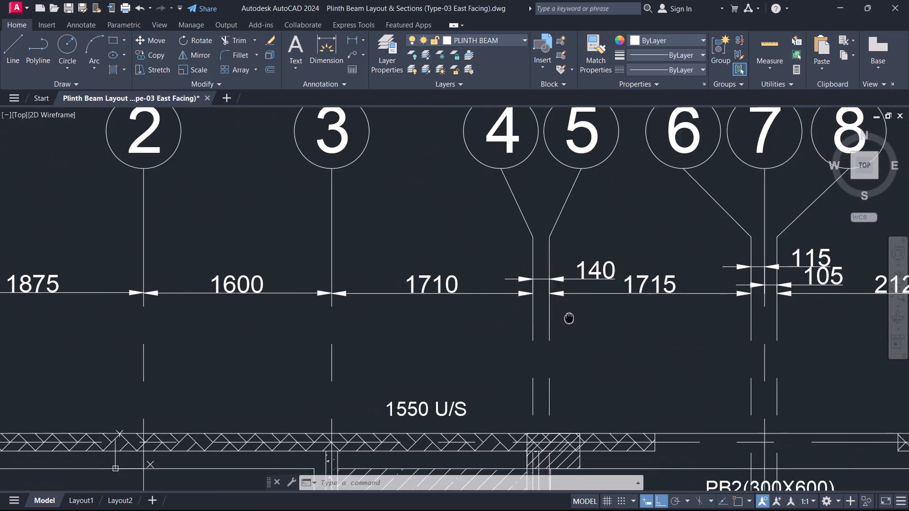
pyautogui.moveTo(571, 317); pyautogui.dragTo(578, 316, button='middle')
pyautogui.moveTo(377, 386); pyautogui.dragTo(524, 381, button='middle')
pyautogui.moveTo(379, 375); pyautogui.dragTo(644, 375, button='middle')
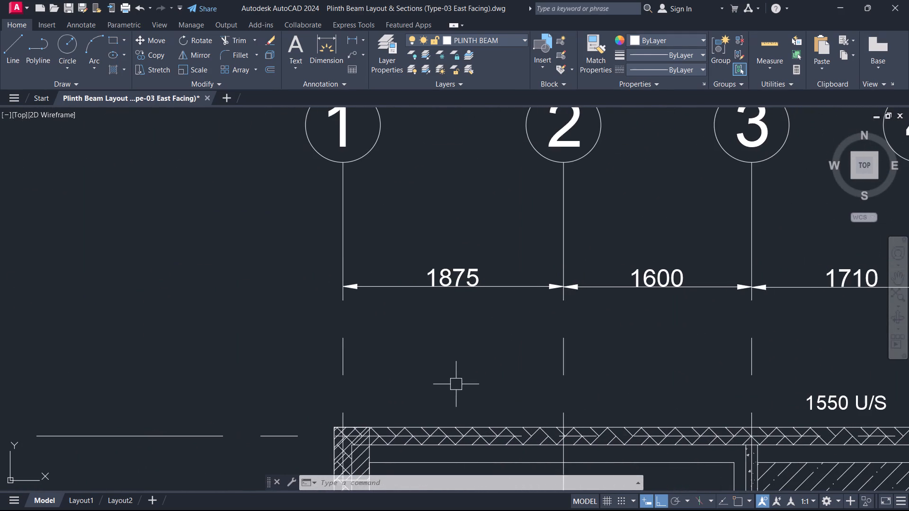
# Draw a horizontal line about 12500 long below grid line G, crossing all the vertical grid lines.
pyautogui.moveTo(442, 373); pyautogui.dragTo(399, 309, button='middle')
pyautogui.scroll(-9, 399, 310)
pyautogui.moveTo(440, 374); pyautogui.dragTo(454, 286, button='middle')
pyautogui.scroll(5, 442, 373)
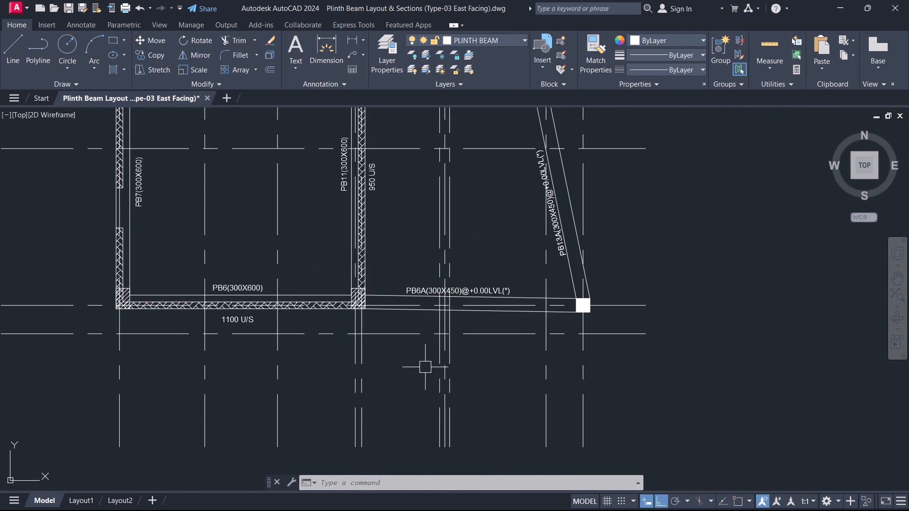
pyautogui.press('l')
pyautogui.press('space')
pyautogui.moveTo(52, 378); pyautogui.dragTo(58, 378)
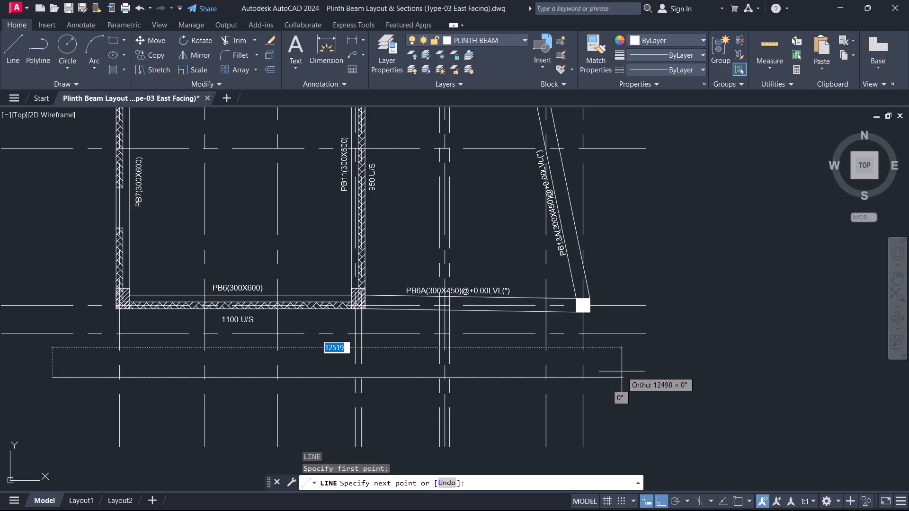
pyautogui.click(622, 371)
pyautogui.press('Escape')
# Trim the vertical grid line ends below the horizontal line under grid line G, along with the line's segments between them.
pyautogui.write('TR')
pyautogui.press('space')
pyautogui.moveTo(620, 423); pyautogui.dragTo(205, 399)
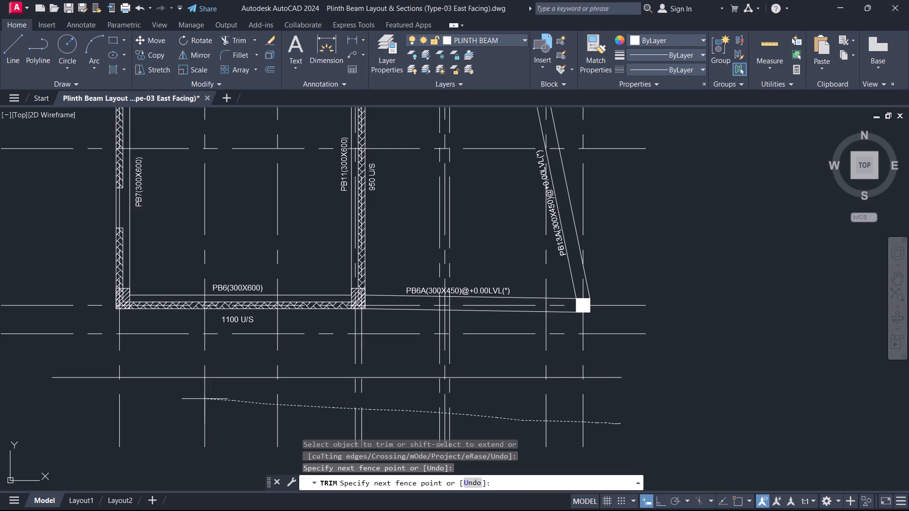
pyautogui.moveTo(205, 399); pyautogui.dragTo(244, 377)
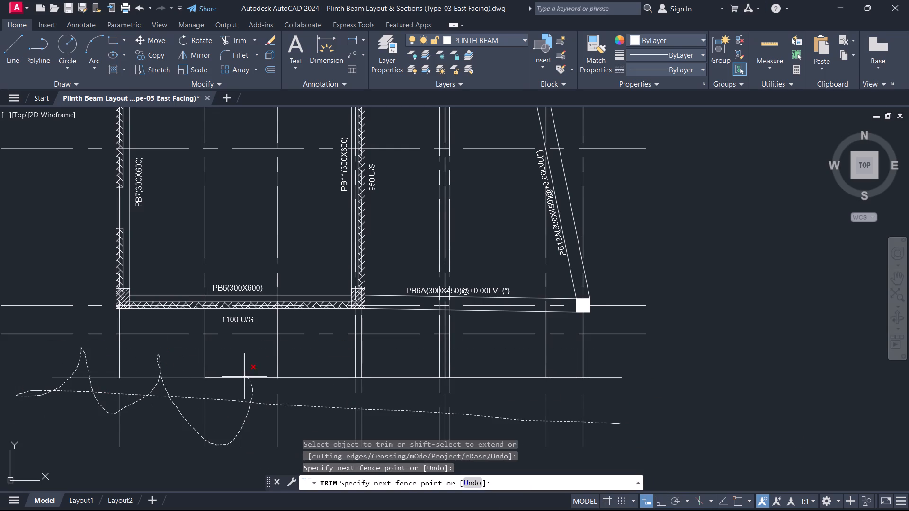
pyautogui.moveTo(244, 377); pyautogui.dragTo(472, 431)
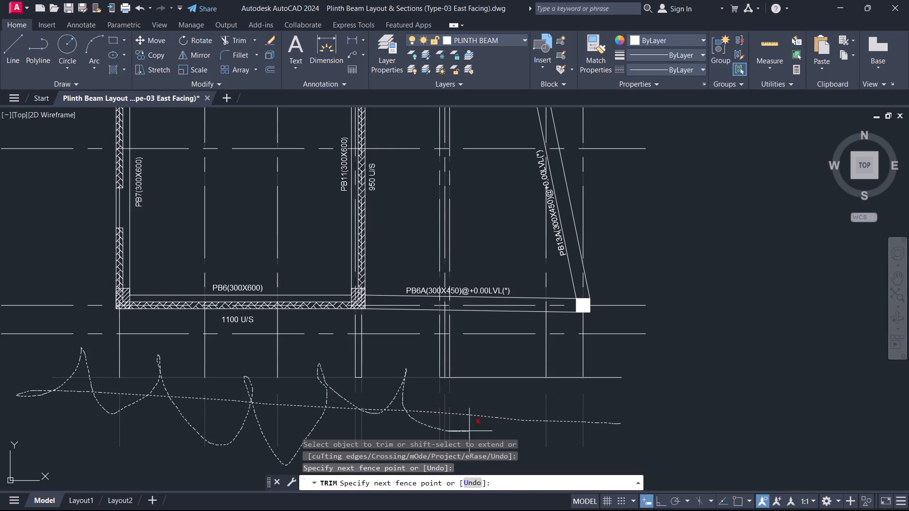
pyautogui.moveTo(472, 431); pyautogui.dragTo(605, 414)
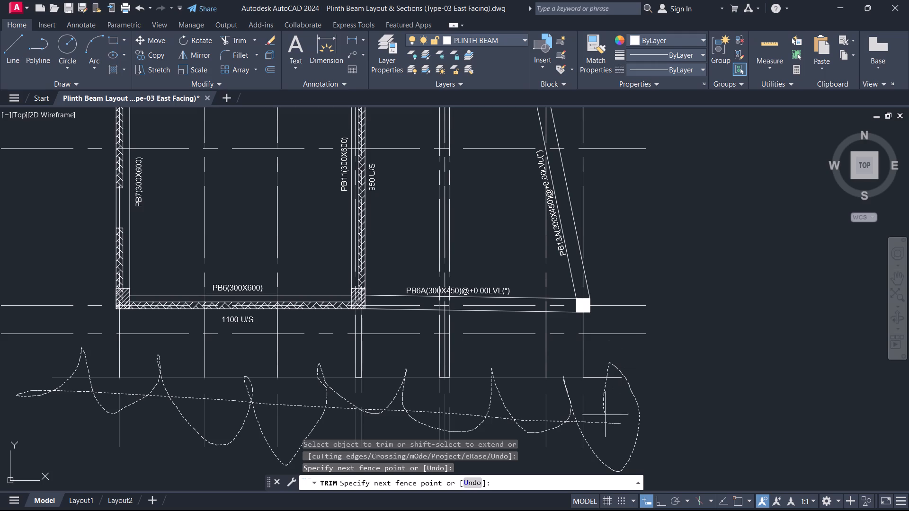
# Trim the leftover pieces of the horizontal line between the closely spaced grid lines 6 to 8 and 4 to 5.
pyautogui.moveTo(605, 414); pyautogui.dragTo(393, 356)
pyautogui.scroll(5, 458, 381)
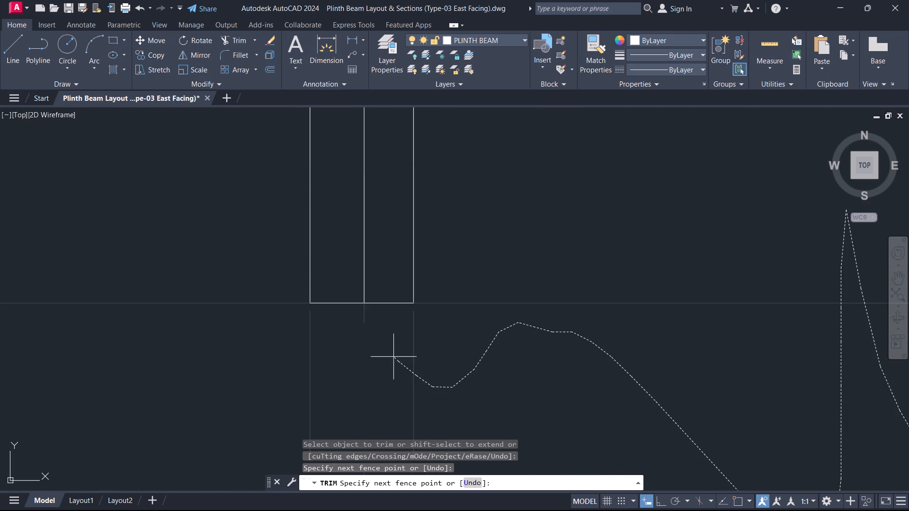
pyautogui.moveTo(393, 356); pyautogui.dragTo(325, 329)
pyautogui.moveTo(325, 329); pyautogui.dragTo(376, 360)
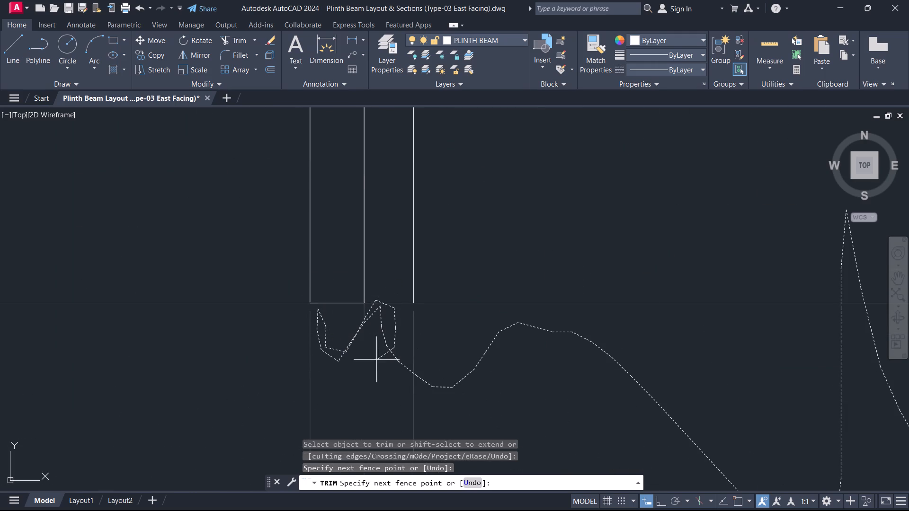
pyautogui.moveTo(376, 360); pyautogui.dragTo(327, 314)
pyautogui.moveTo(327, 314); pyautogui.dragTo(272, 412)
pyautogui.scroll(-4, 317, 366)
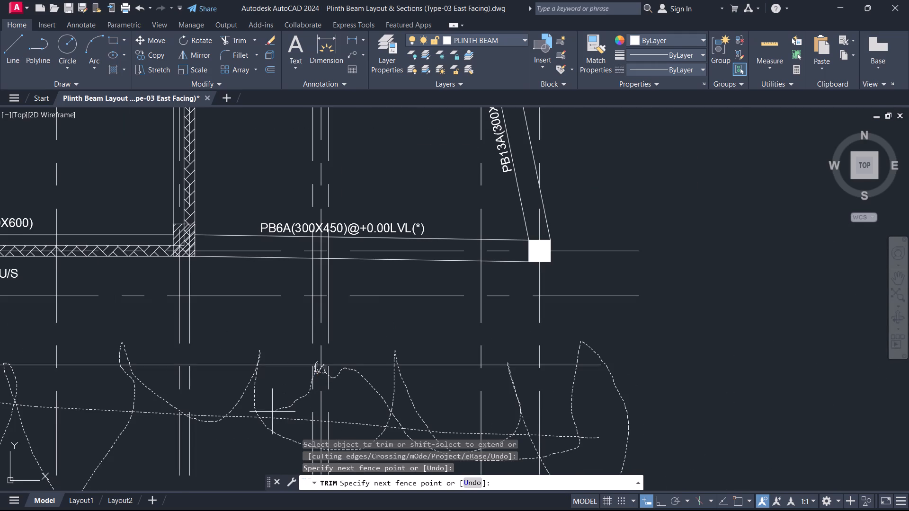
pyautogui.moveTo(272, 412); pyautogui.dragTo(203, 387)
pyautogui.scroll(2, 203, 387)
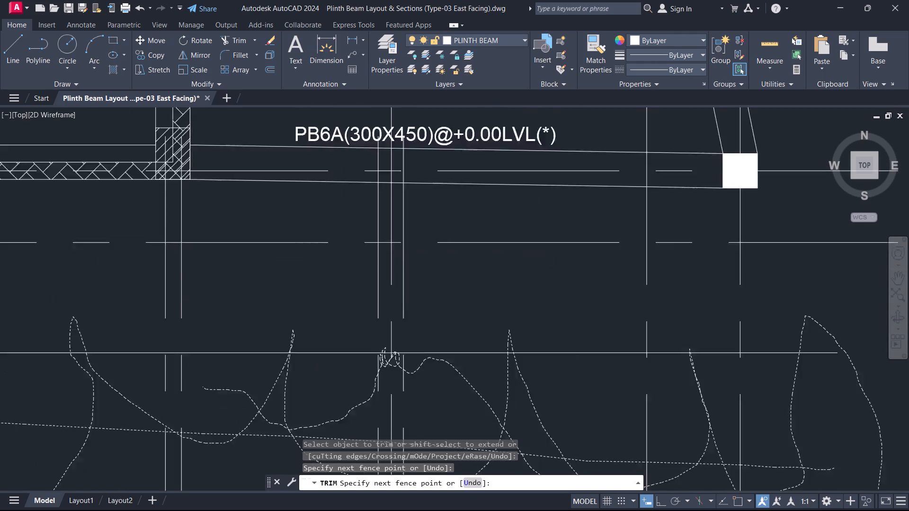
pyautogui.scroll(1, 203, 387)
pyautogui.moveTo(203, 387); pyautogui.dragTo(130, 269)
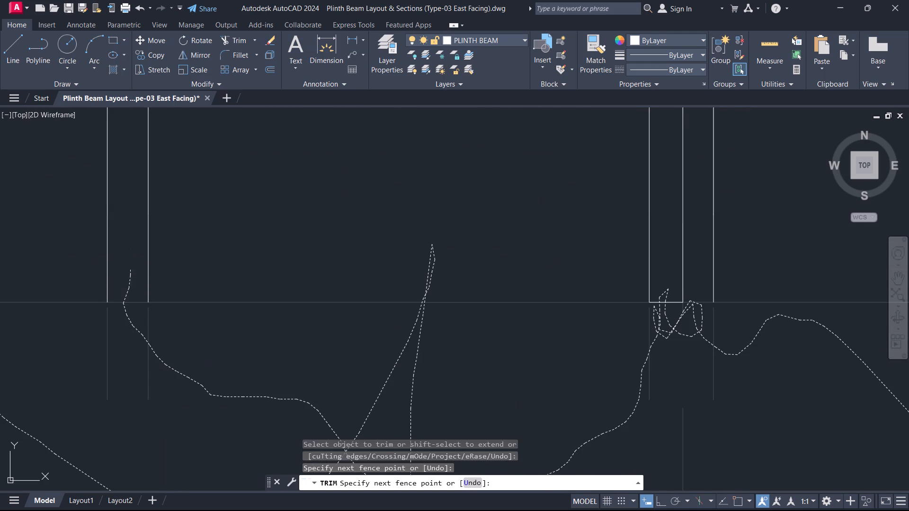
pyautogui.scroll(-6, 130, 269)
pyautogui.moveTo(111, 309); pyautogui.dragTo(115, 312, button='middle')
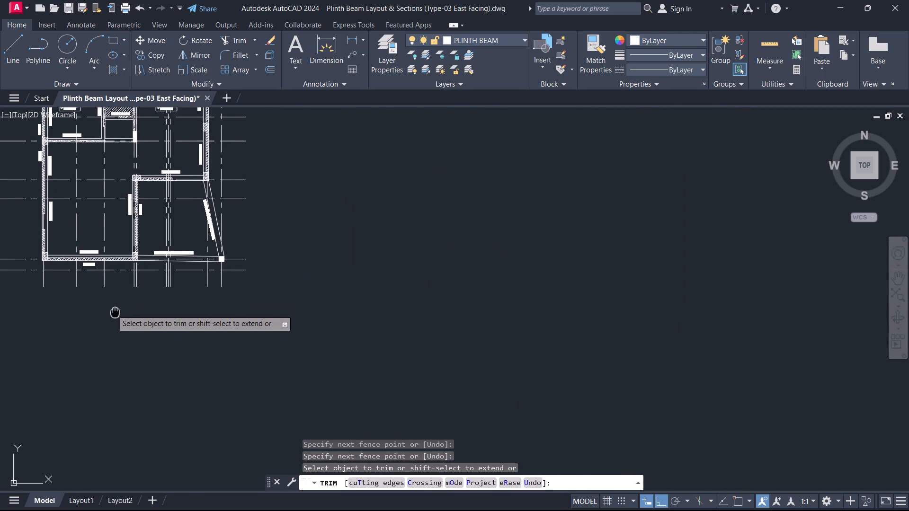
pyautogui.moveTo(115, 312); pyautogui.dragTo(390, 333, button='middle')
pyautogui.scroll(1, 269, 313)
pyautogui.scroll(1, 429, 299)
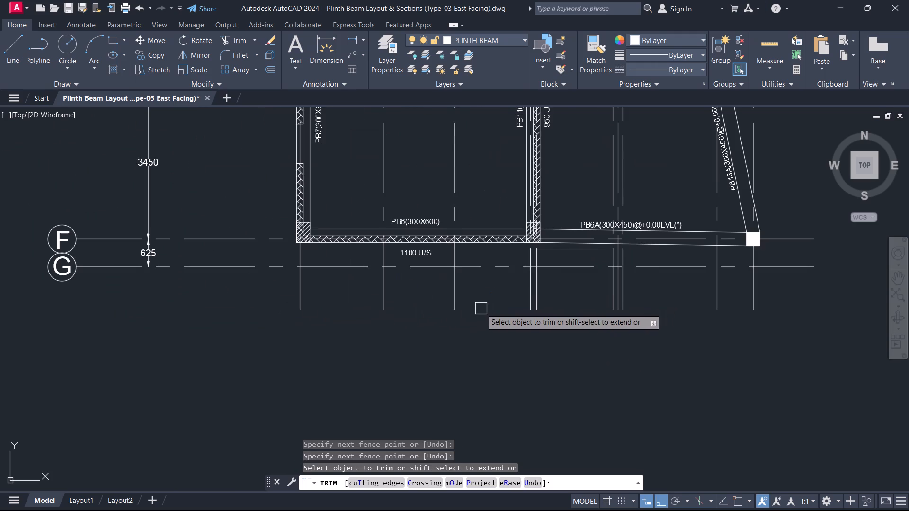
pyautogui.press('Escape')
# Examine the whole plinth beam plan with its grid bubbles, dimension strings and trimmed grid line ends.
pyautogui.scroll(-1, 471, 330)
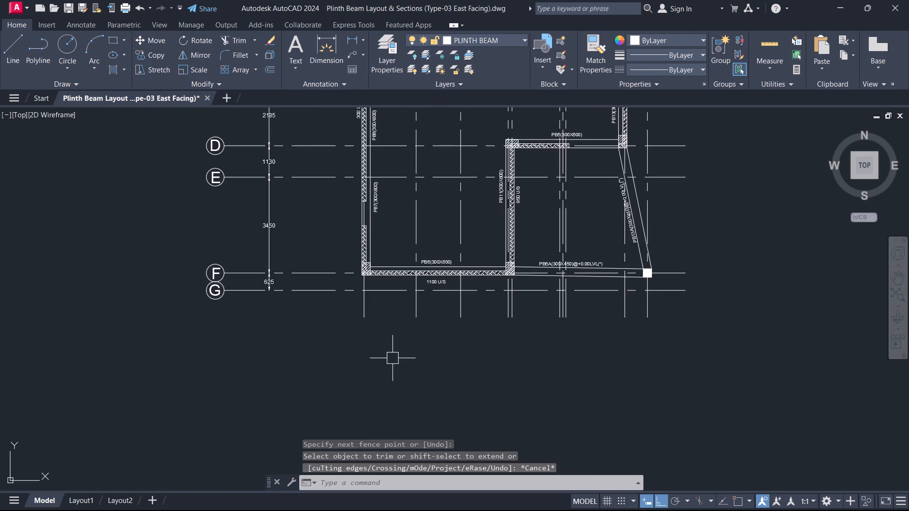
pyautogui.scroll(-3, 388, 364)
pyautogui.scroll(2, 420, 278)
pyautogui.scroll(-1, 420, 278)
pyautogui.scroll(3, 420, 278)
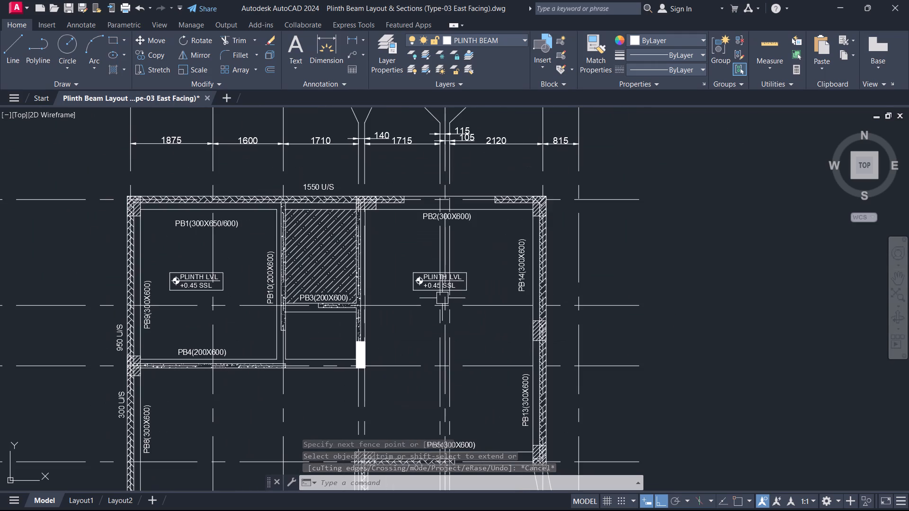
pyautogui.scroll(-1, 358, 392)
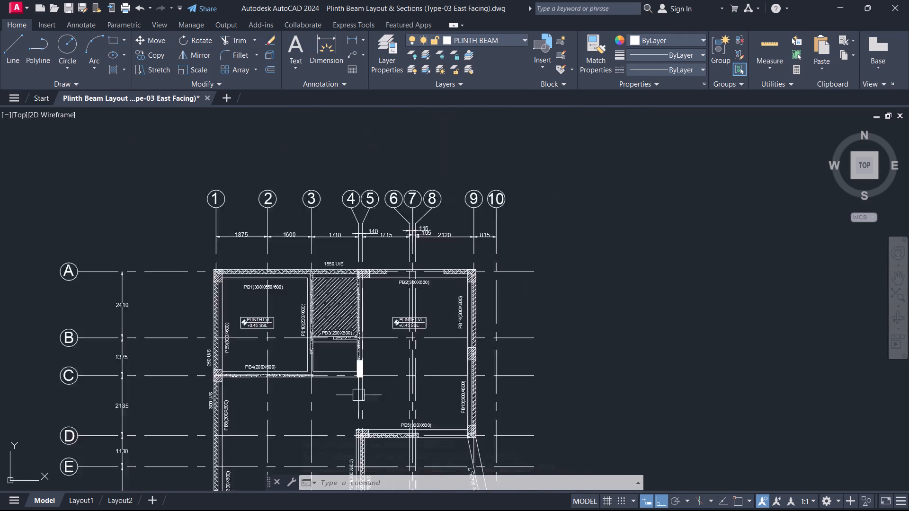
pyautogui.scroll(-2, 357, 400)
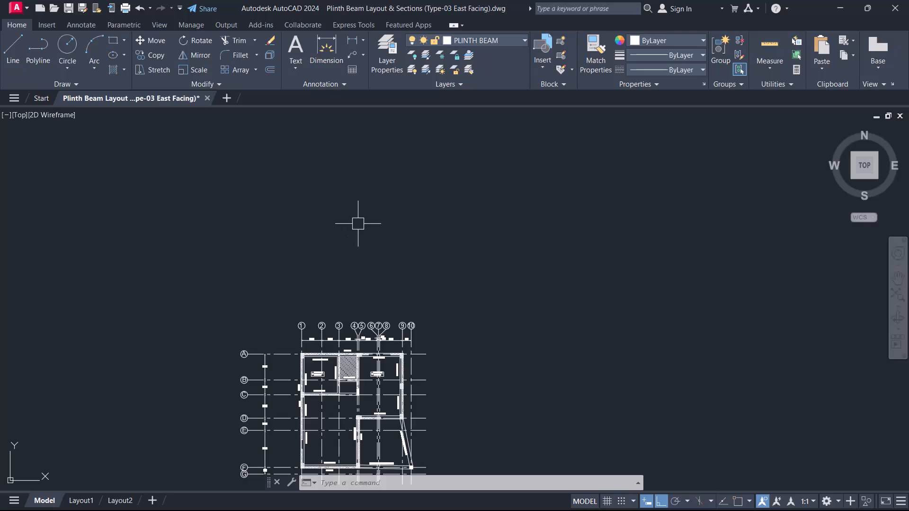
pyautogui.scroll(1, 360, 392)
pyautogui.moveTo(359, 381); pyautogui.dragTo(403, 185, button='middle')
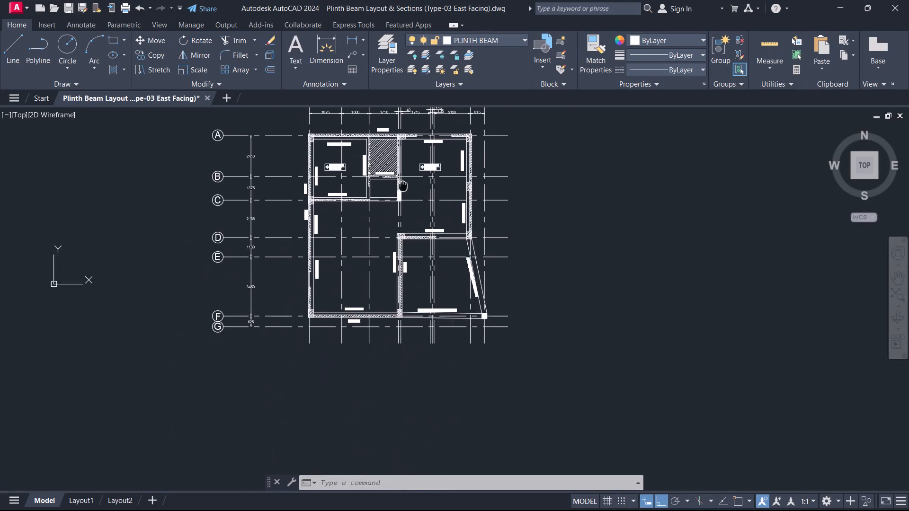
# Copy the PB6(300X600) label near grid line F into the empty space below the plan with Ortho off.
pyautogui.scroll(3, 323, 351)
pyautogui.scroll(2, 417, 204)
pyautogui.click(447, 168)
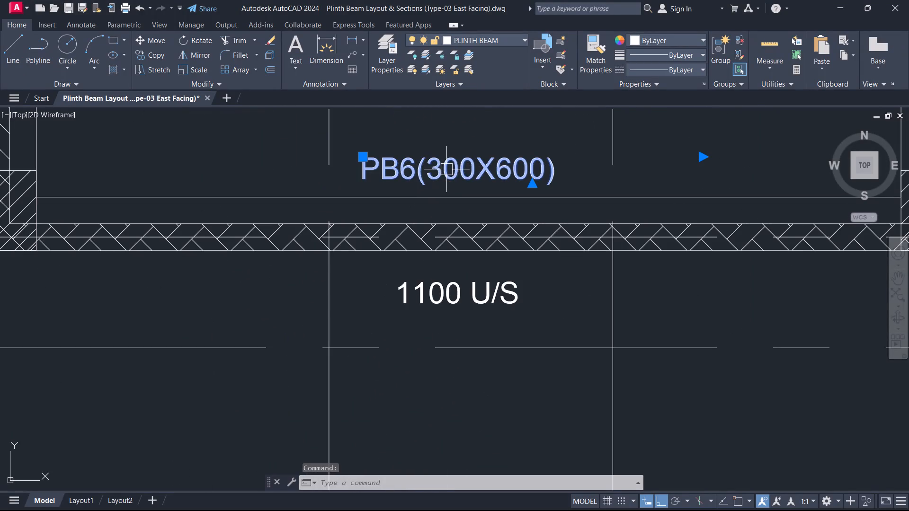
pyautogui.press('c')
pyautogui.write('O')
pyautogui.press('space')
pyautogui.moveTo(437, 181); pyautogui.dragTo(437, 187)
pyautogui.moveTo(463, 417); pyautogui.dragTo(448, 366, button='middle')
pyautogui.scroll(-4, 450, 381)
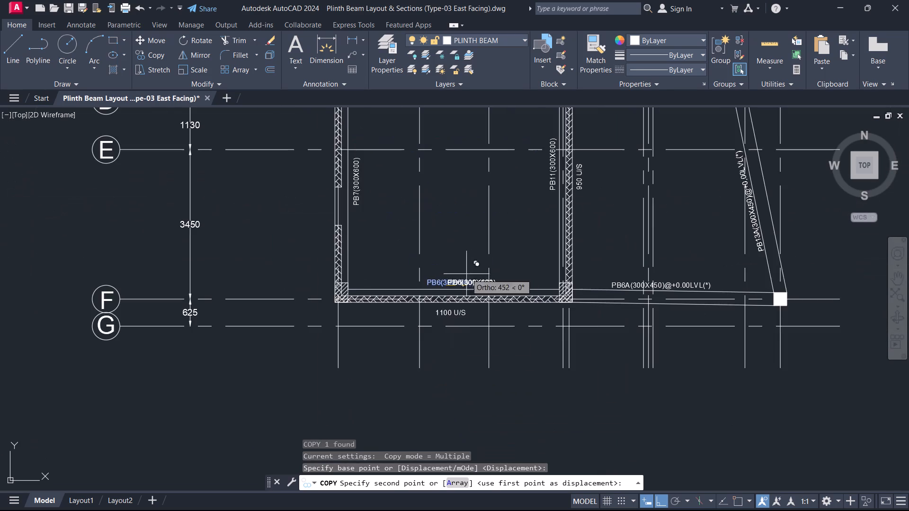
pyautogui.scroll(-2, 507, 385)
pyautogui.press('F8')
pyautogui.scroll(1, 523, 407)
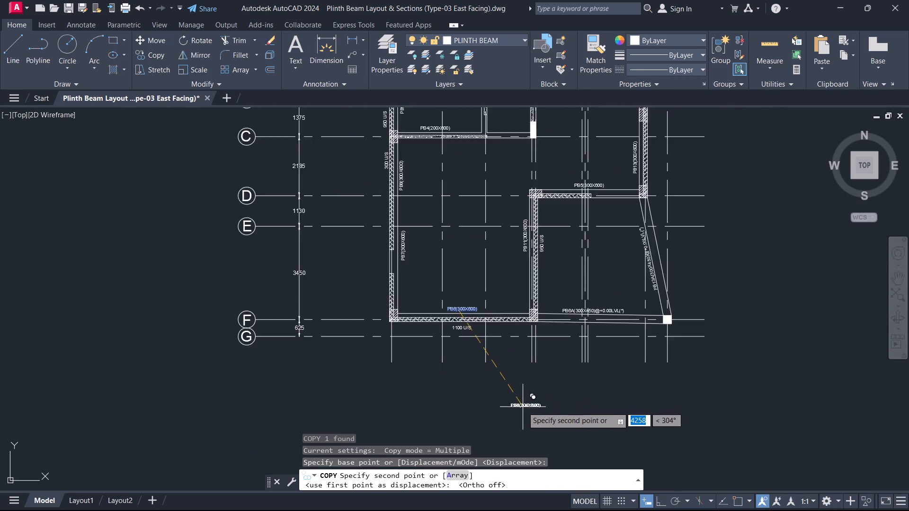
pyautogui.scroll(2, 523, 407)
pyautogui.click(486, 364)
pyautogui.press('Escape')
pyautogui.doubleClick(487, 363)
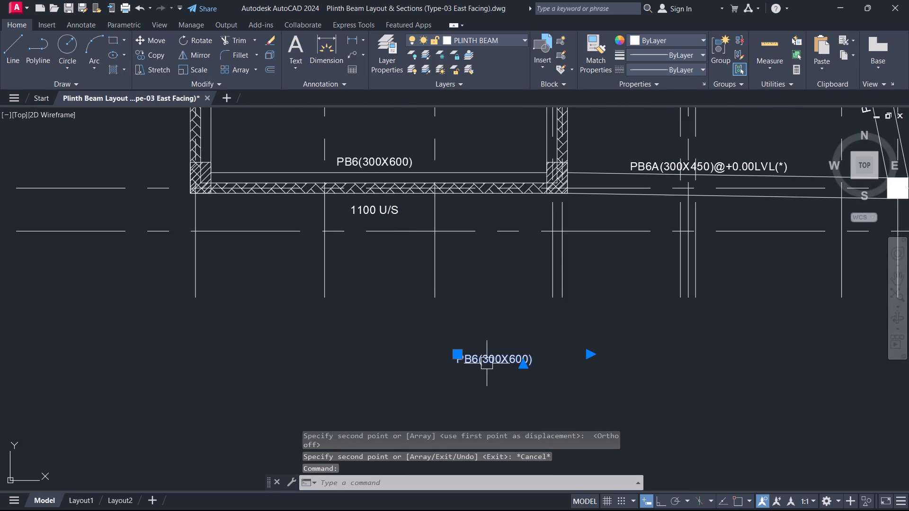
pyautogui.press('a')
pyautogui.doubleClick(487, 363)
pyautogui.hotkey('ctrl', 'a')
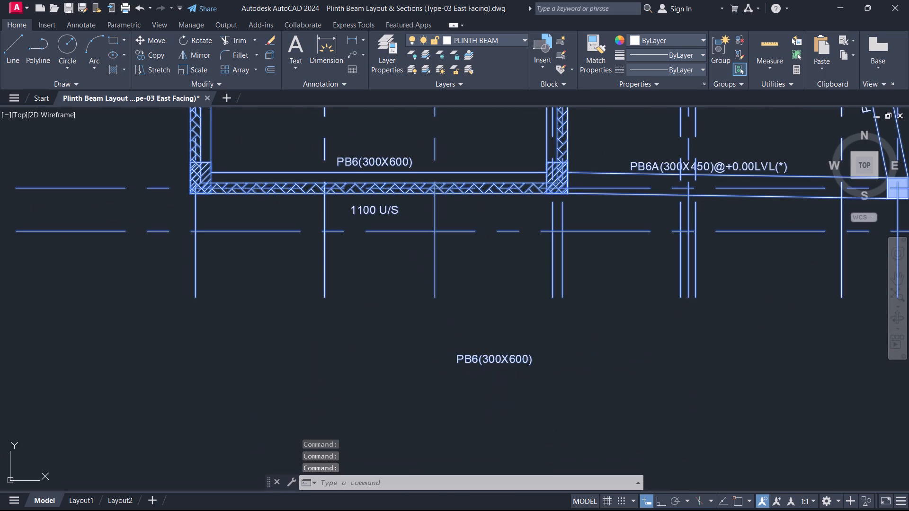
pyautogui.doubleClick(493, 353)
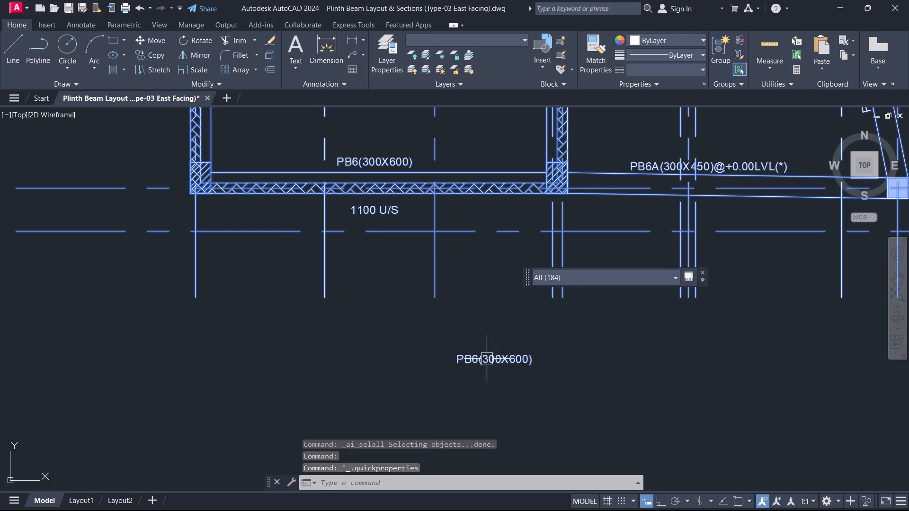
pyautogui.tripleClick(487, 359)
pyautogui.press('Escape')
# Replace the copied label's text below the plan with PLINTH BEAM LAYOUT and finish the text edit.
pyautogui.tripleClick(486, 359)
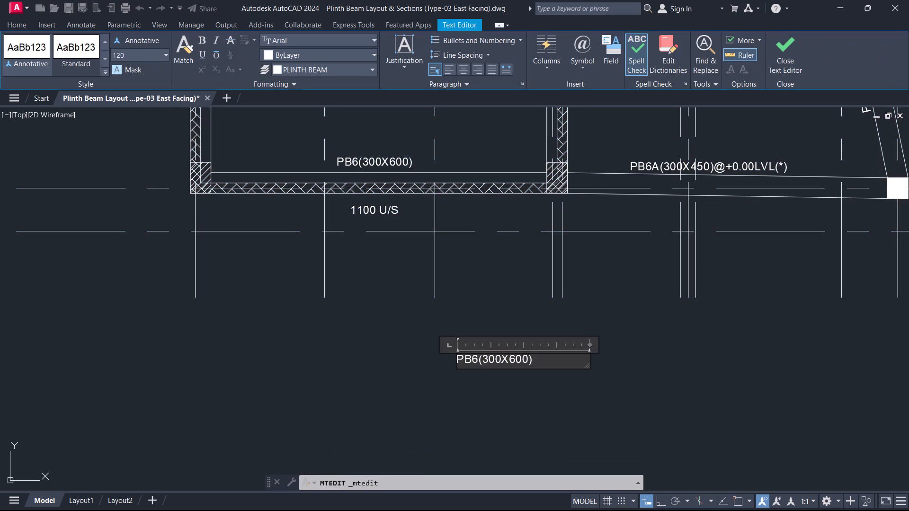
pyautogui.hotkey('ctrl', 'a')
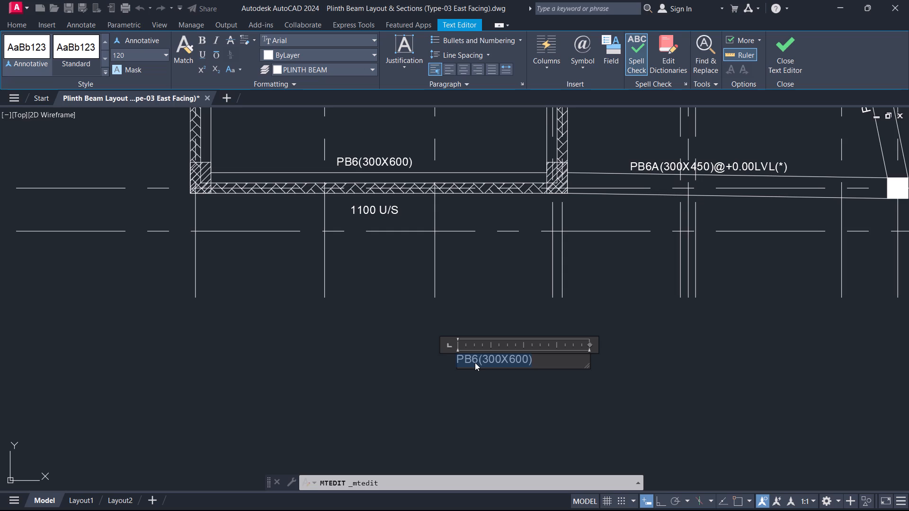
pyautogui.write('PL')
pyautogui.write('INTH')
pyautogui.press('space')
pyautogui.write('BEAM LO')
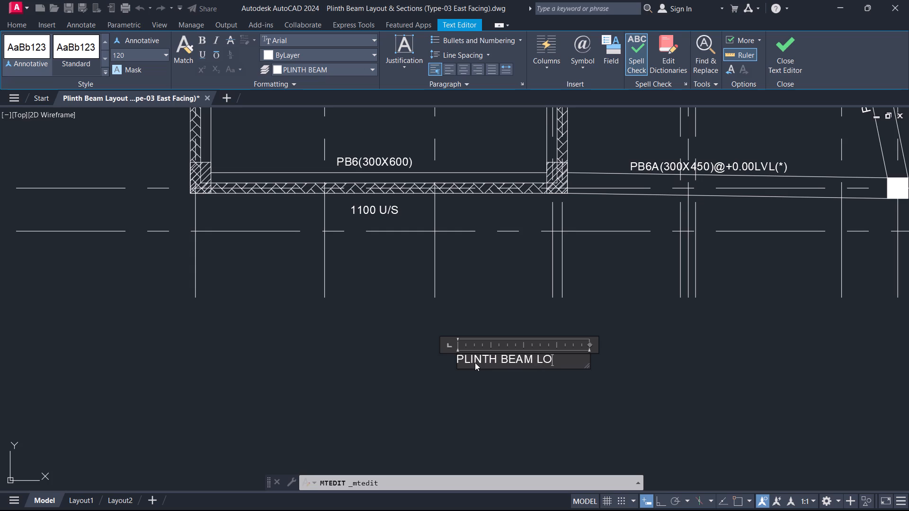
pyautogui.write('YOUUT')
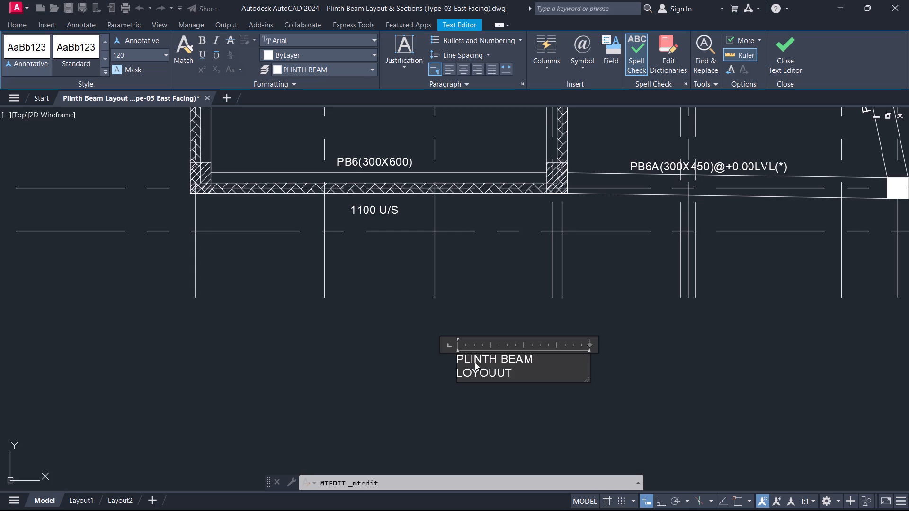
pyautogui.press('BackSpace')
pyautogui.press('BackSpace')
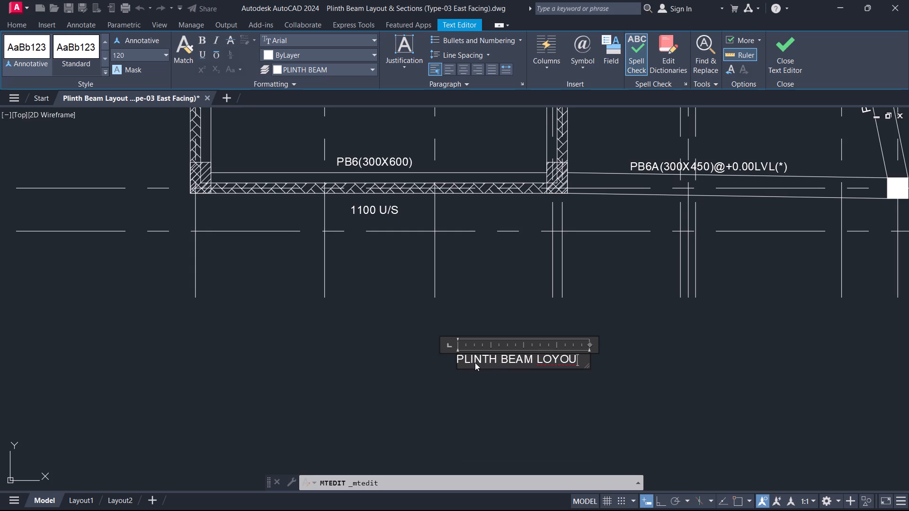
pyautogui.press('y')
pyautogui.press('BackSpace')
pyautogui.press('y')
pyautogui.press('BackSpace')
pyautogui.press('t')
pyautogui.click(554, 360)
pyautogui.press('BackSpace')
pyautogui.press('a')
pyautogui.click(792, 66)
# Widen the PLINTH BEAM LAYOUT text frame and set its text height to 300.
pyautogui.doubleClick(504, 354)
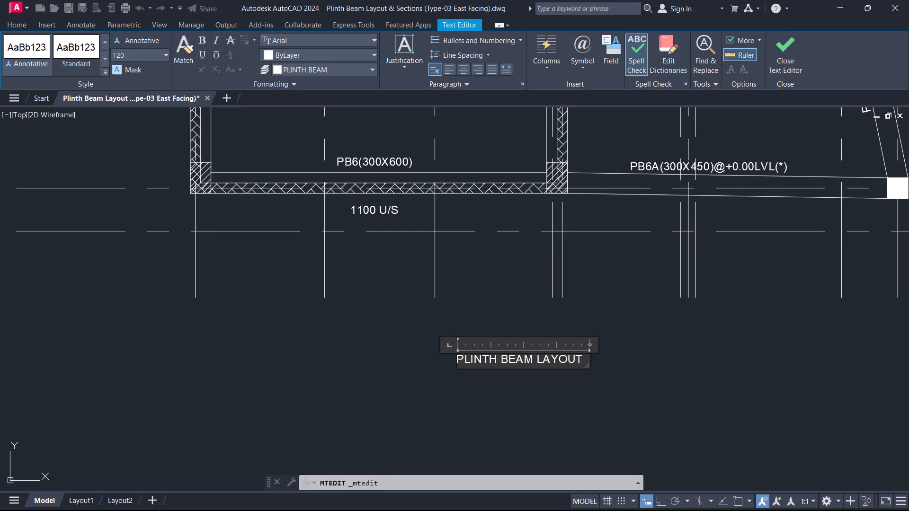
pyautogui.hotkey('ctrl', 'a')
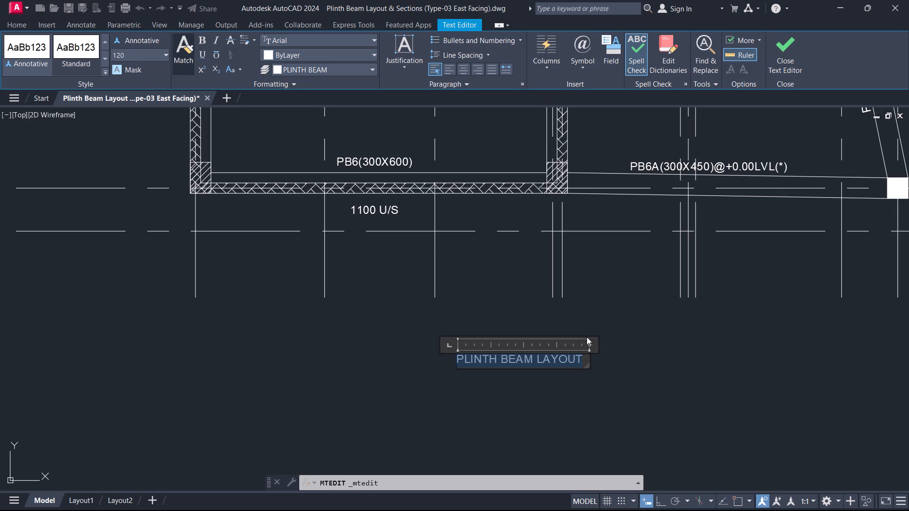
pyautogui.moveTo(592, 347); pyautogui.dragTo(908, 344)
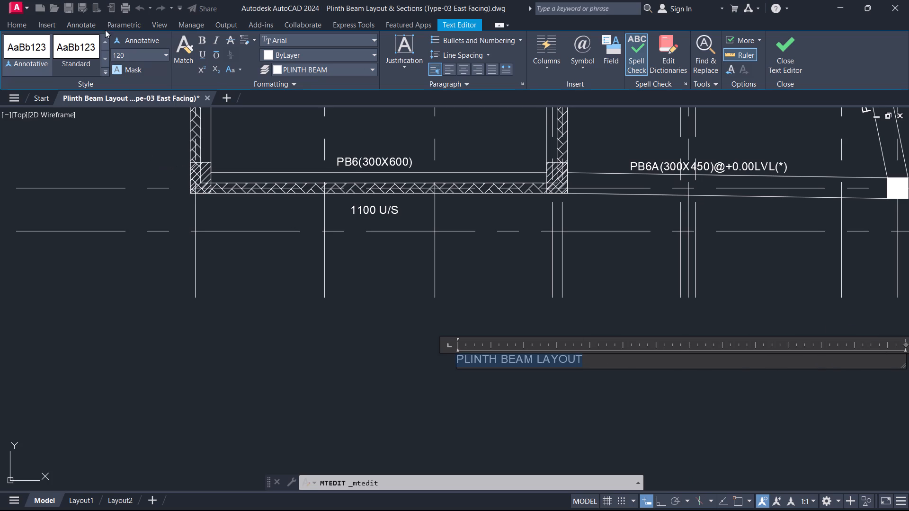
pyautogui.moveTo(135, 57); pyautogui.dragTo(111, 56)
pyautogui.write('300')
pyautogui.press('Return')
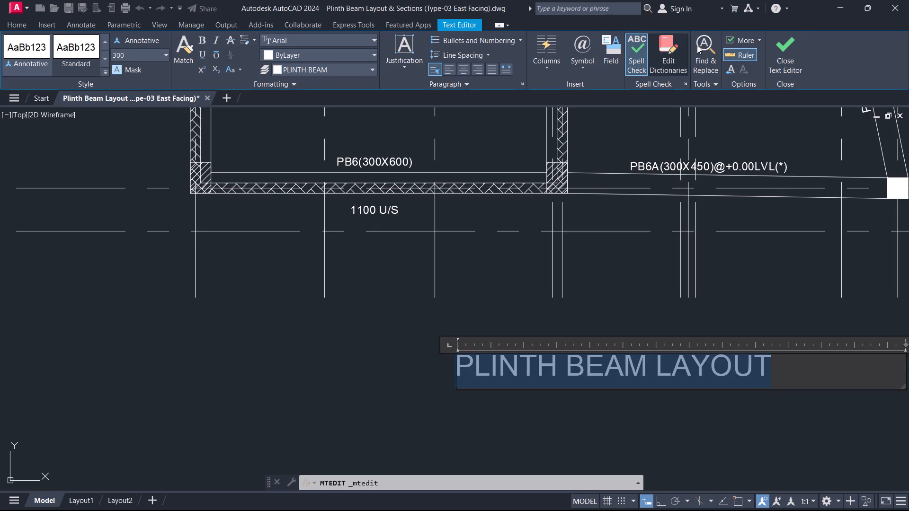
pyautogui.click(784, 56)
# Move the PLINTH BEAM LAYOUT title about 2800 to the left beneath the plan.
pyautogui.scroll(-4, 583, 186)
pyautogui.scroll(2, 563, 236)
pyautogui.moveTo(552, 236); pyautogui.dragTo(550, 240, button='middle')
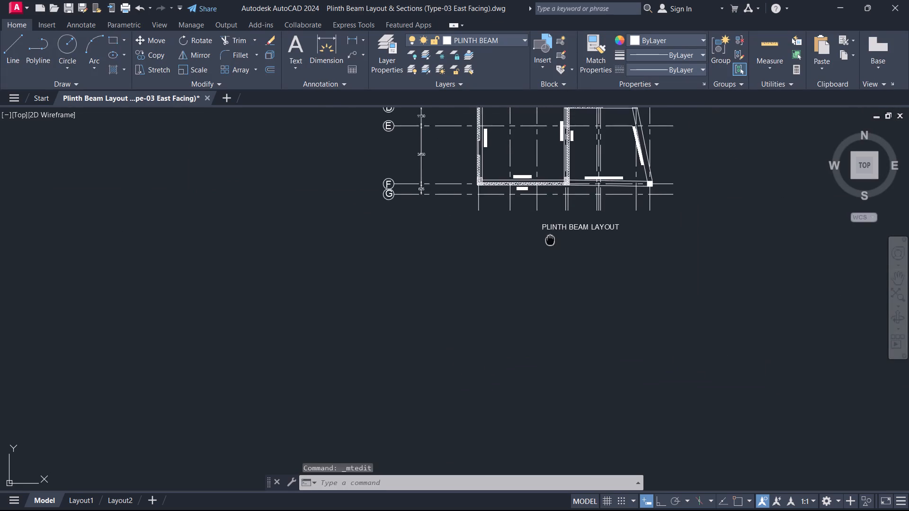
pyautogui.moveTo(550, 240); pyautogui.dragTo(549, 251, button='middle')
pyautogui.scroll(-1, 563, 274)
pyautogui.moveTo(569, 273); pyautogui.dragTo(553, 265)
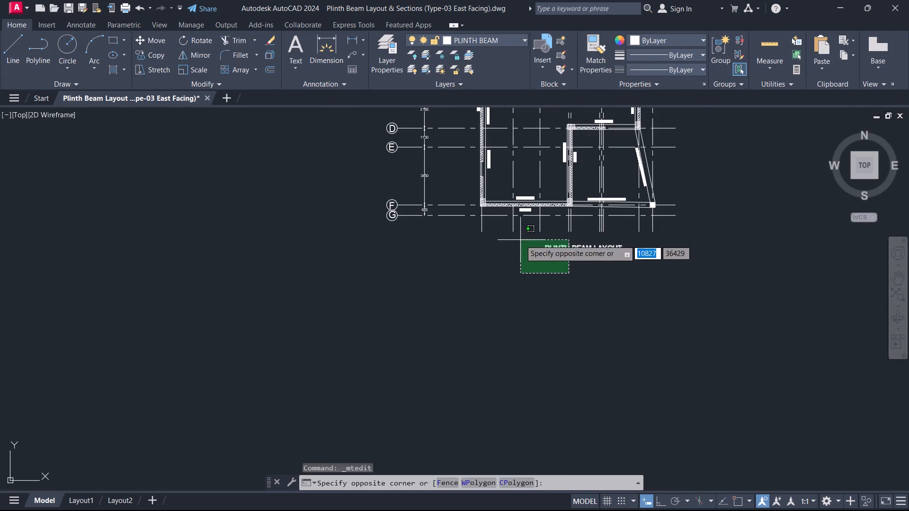
pyautogui.click(520, 240)
pyautogui.scroll(3, 555, 253)
pyautogui.press('m')
pyautogui.press('space')
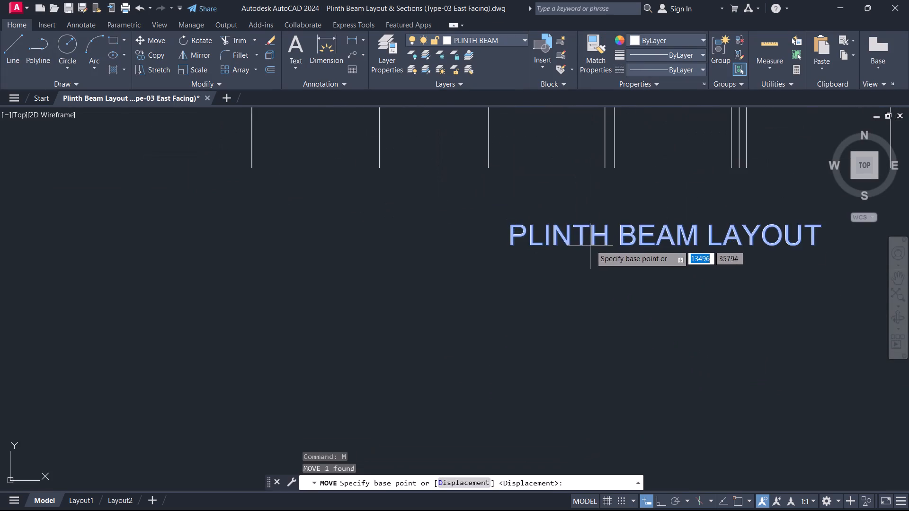
pyautogui.click(590, 245)
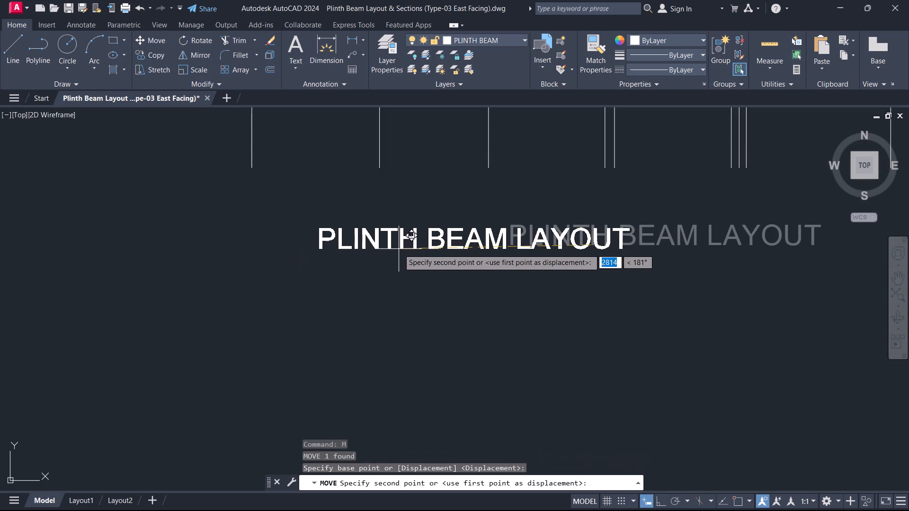
pyautogui.click(399, 249)
pyautogui.press('Escape')
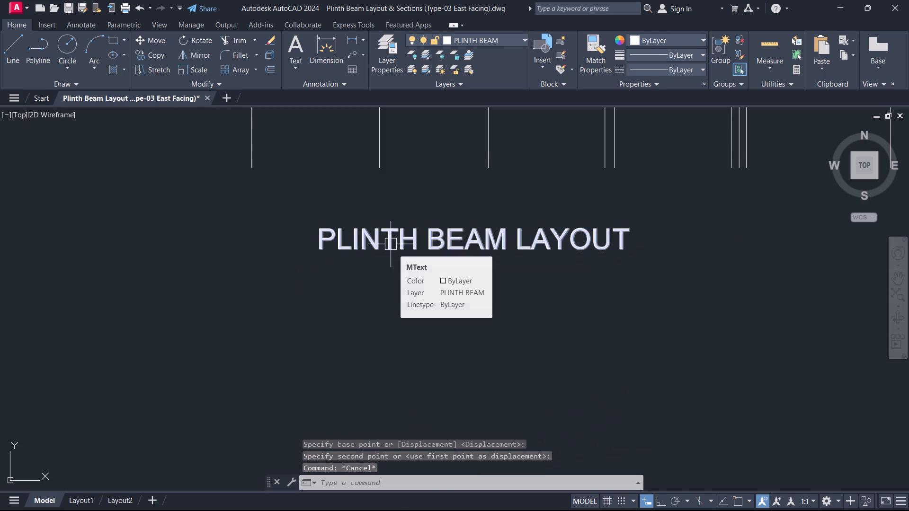
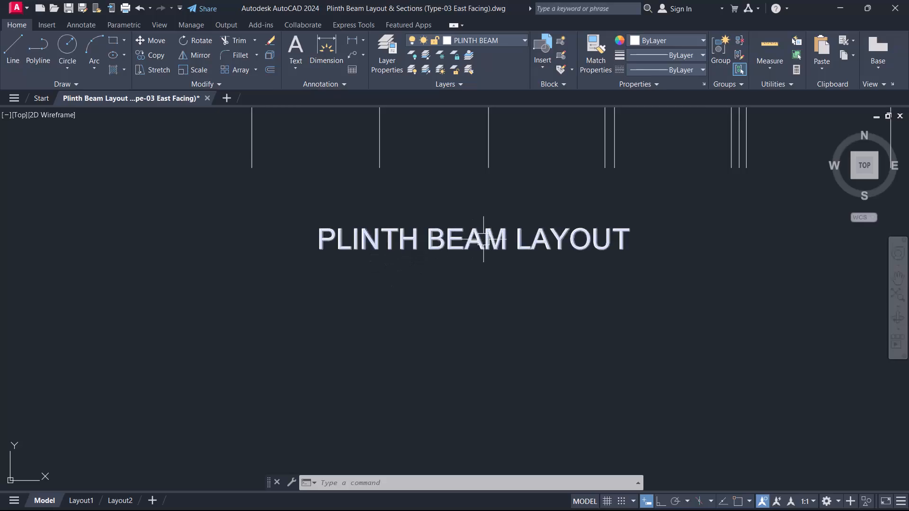
# Draw a horizontal underline beneath the PLINTH BEAM LAYOUT title, extending slightly past the text at both ends.
pyautogui.scroll(-4, 484, 239)
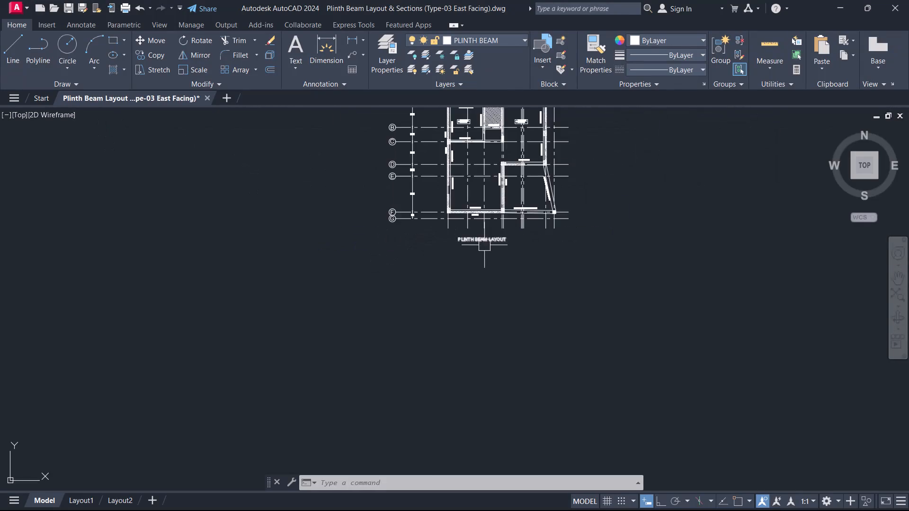
pyautogui.scroll(5, 464, 254)
pyautogui.press('l')
pyautogui.press('space')
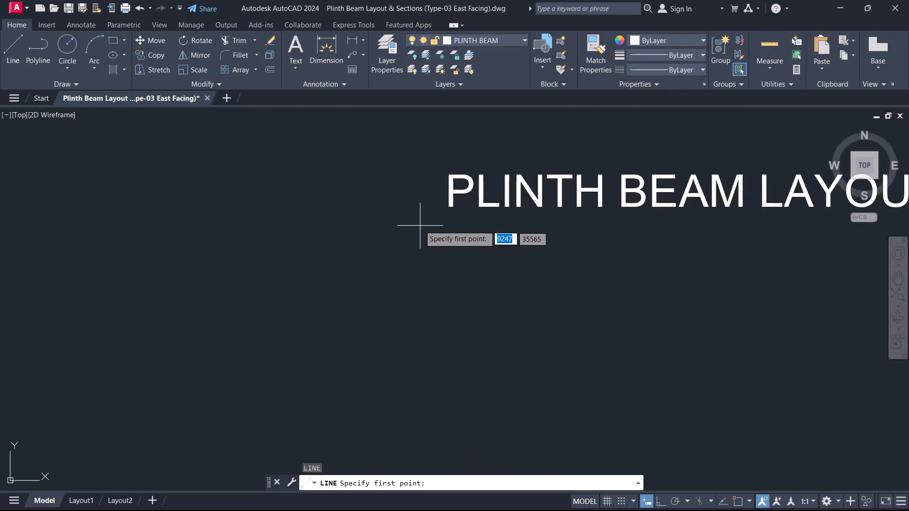
pyautogui.click(389, 228)
pyautogui.scroll(-4, 747, 232)
pyautogui.scroll(1, 751, 227)
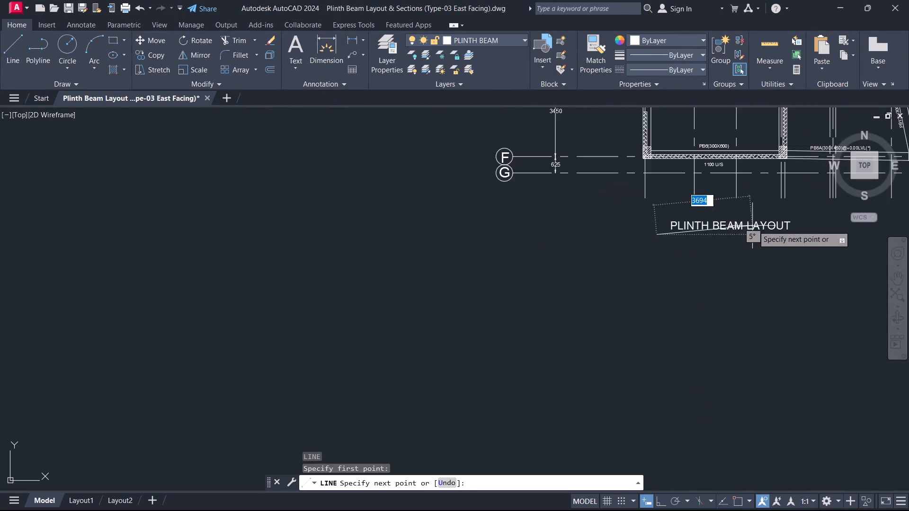
pyautogui.scroll(2, 753, 226)
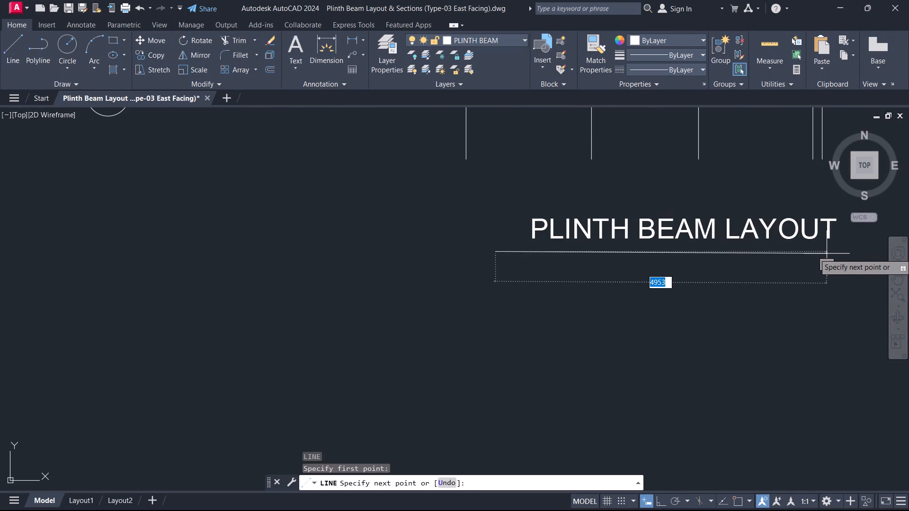
pyautogui.press('F8')
pyautogui.moveTo(850, 256); pyautogui.dragTo(734, 283, button='middle')
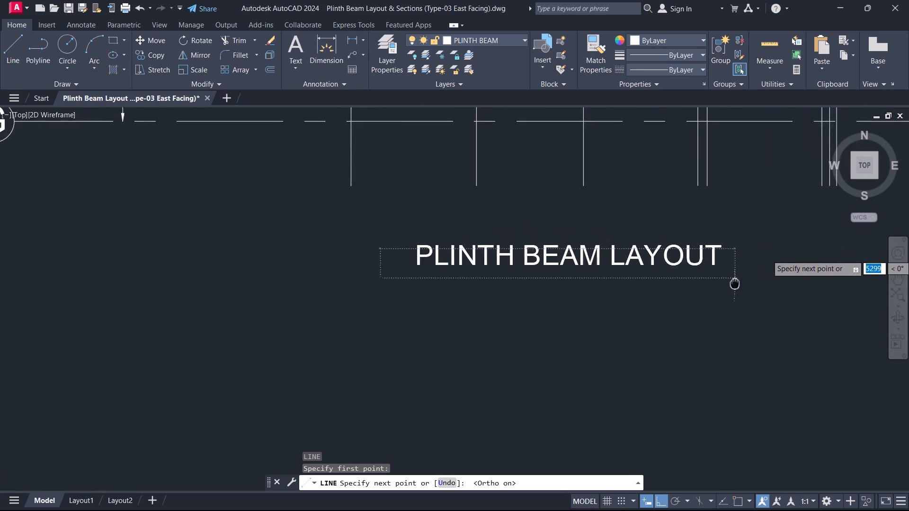
pyautogui.moveTo(734, 283); pyautogui.dragTo(698, 290, button='middle')
pyautogui.click(707, 290)
pyautogui.press('Escape')
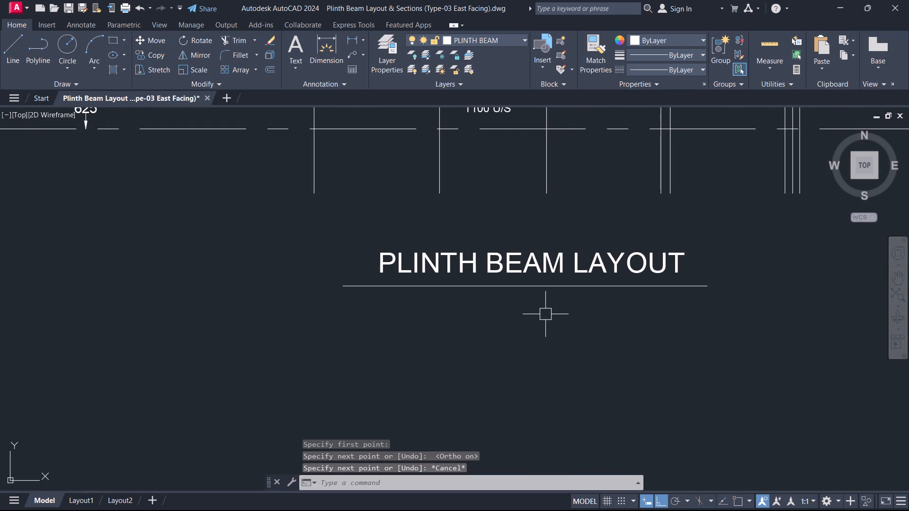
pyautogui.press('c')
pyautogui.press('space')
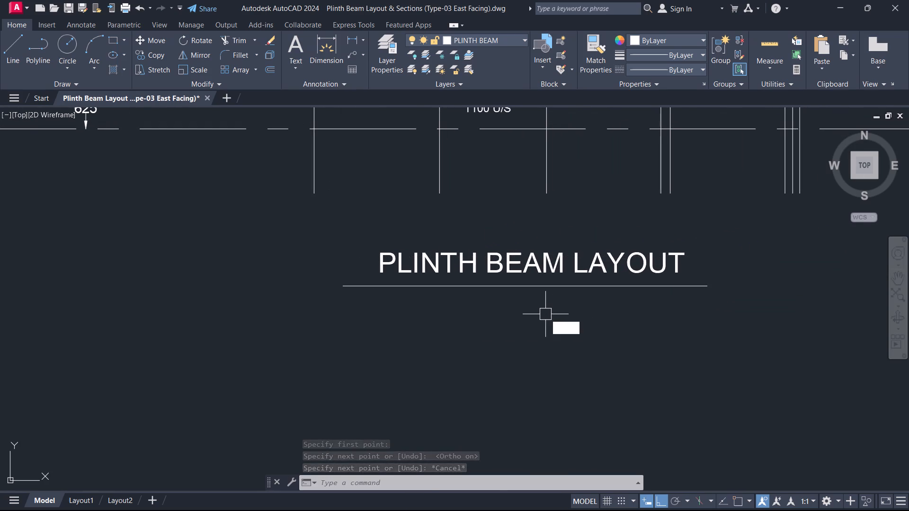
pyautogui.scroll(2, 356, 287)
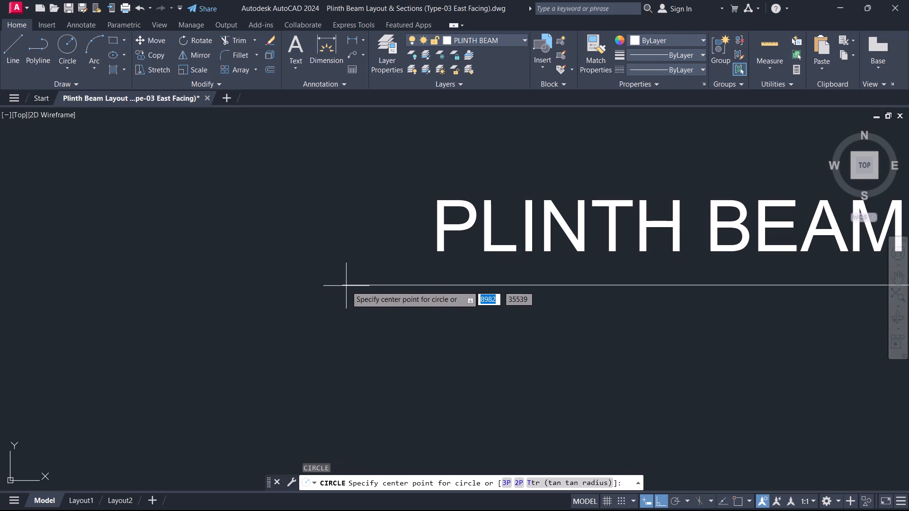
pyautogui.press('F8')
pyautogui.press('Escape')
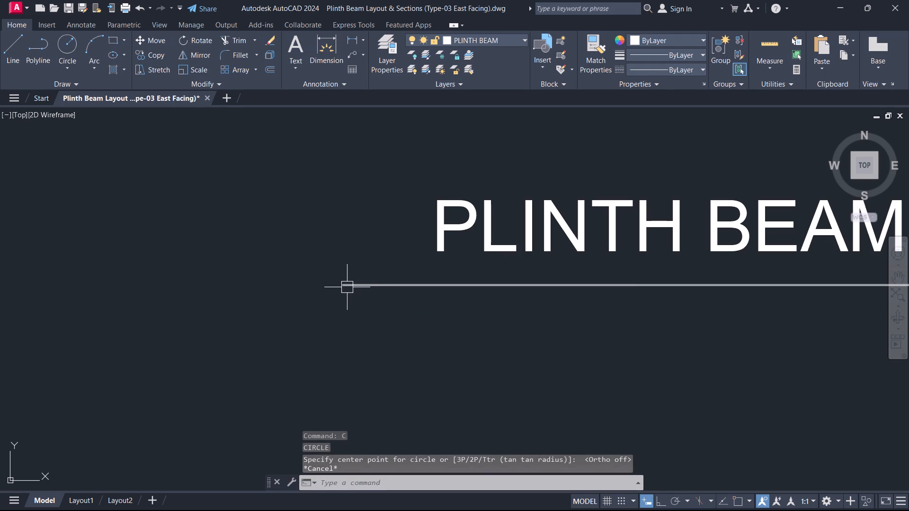
# Draw a circle centred on the left endpoint of the title underline, with object snap on.
pyautogui.write('C')
pyautogui.press('space')
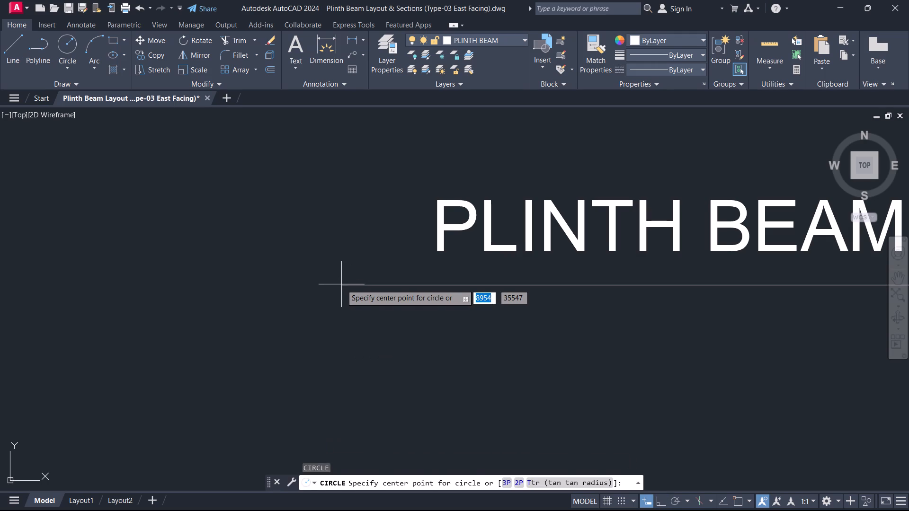
pyautogui.press('F3')
pyautogui.click(345, 287)
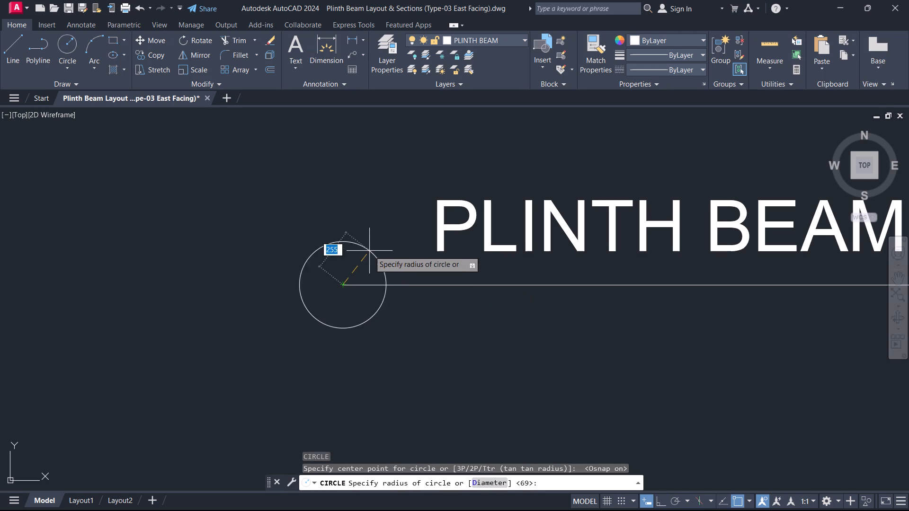
pyautogui.scroll(3, 332, 264)
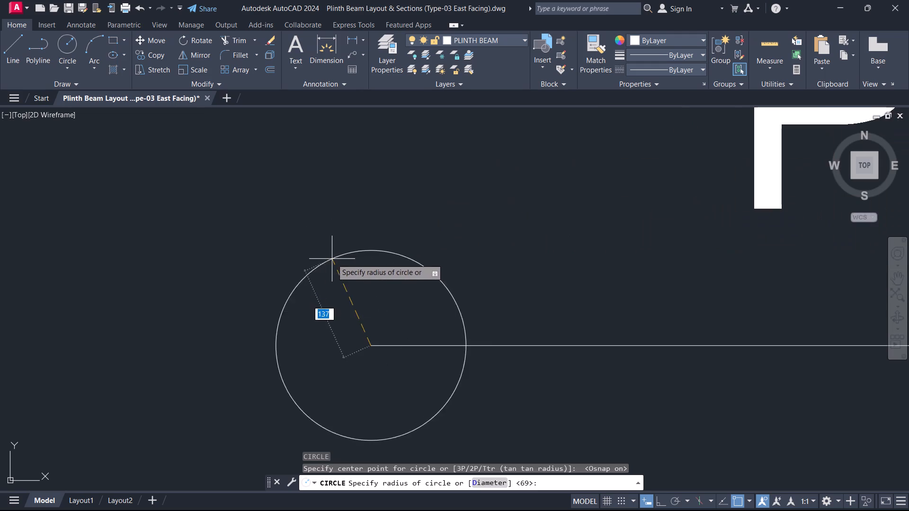
pyautogui.scroll(-4, 333, 211)
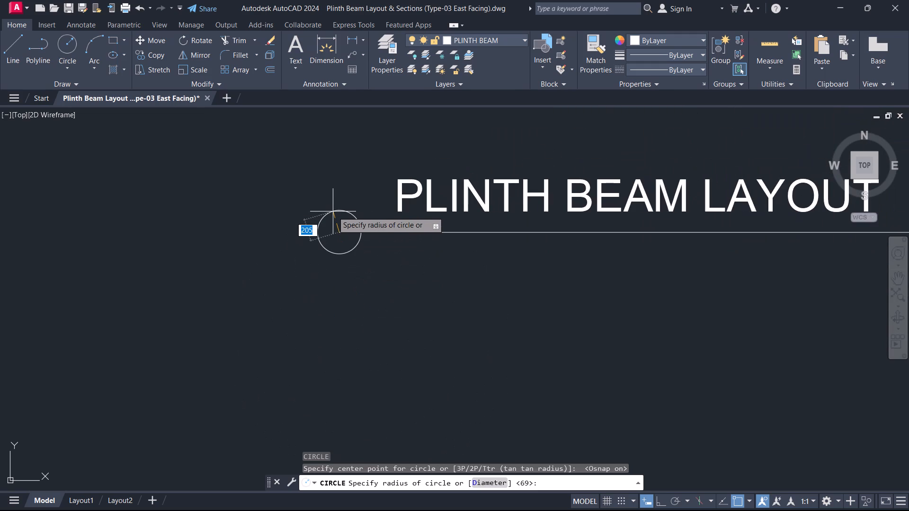
pyautogui.click(333, 203)
pyautogui.press('Escape')
pyautogui.click(362, 216)
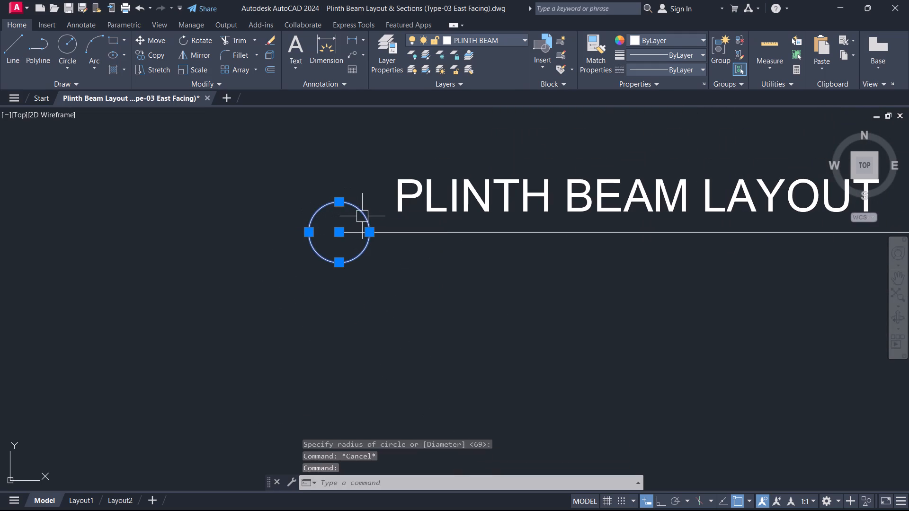
pyautogui.press('Escape')
# Trim the part of the title underline that lies inside the circle.
pyautogui.scroll(1, 358, 240)
pyautogui.write('TR')
pyautogui.press('space')
pyautogui.moveTo(352, 244); pyautogui.dragTo(340, 220)
pyautogui.press('Escape')
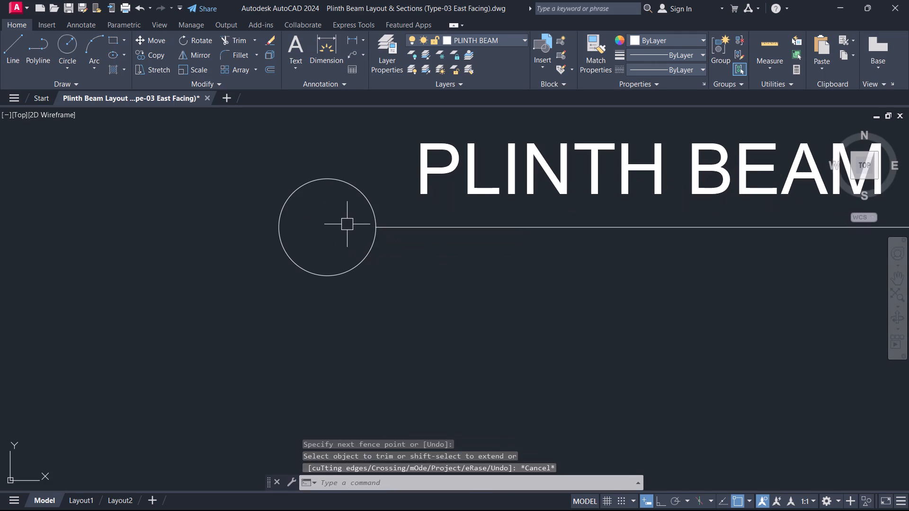
# Copy the PLINTH BEAM LAYOUT title text so that its first letter falls inside the circle.
pyautogui.click(447, 172)
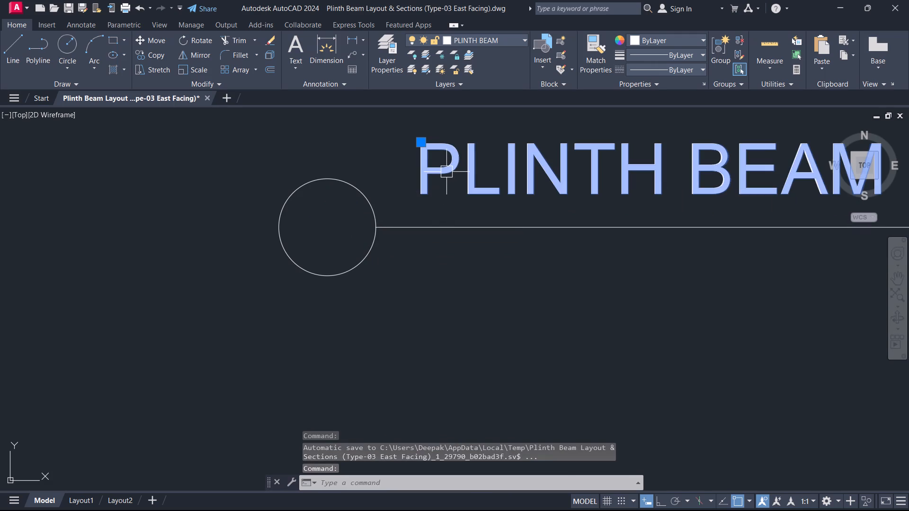
pyautogui.write('CO')
pyautogui.press('space')
pyautogui.click(446, 172)
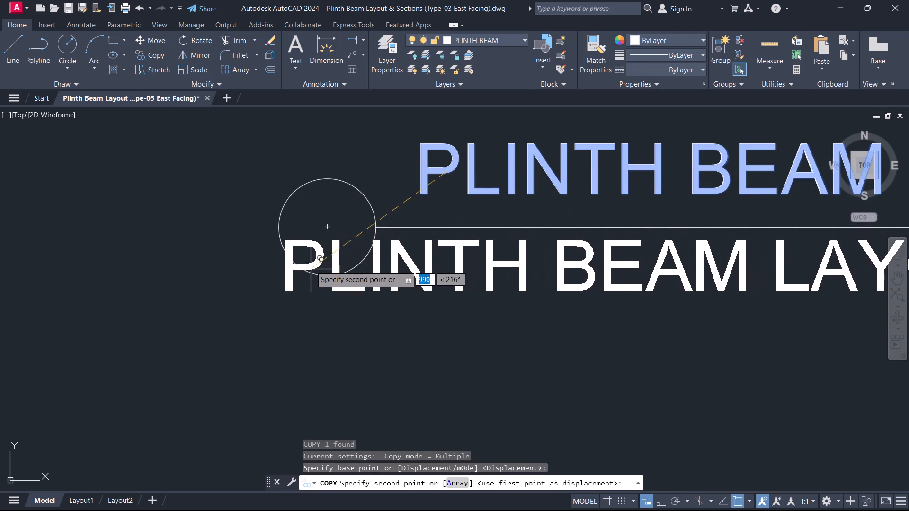
pyautogui.click(332, 234)
pyautogui.press('Escape')
# Replace the copied title text in the circle with "*".
pyautogui.doubleClick(330, 233)
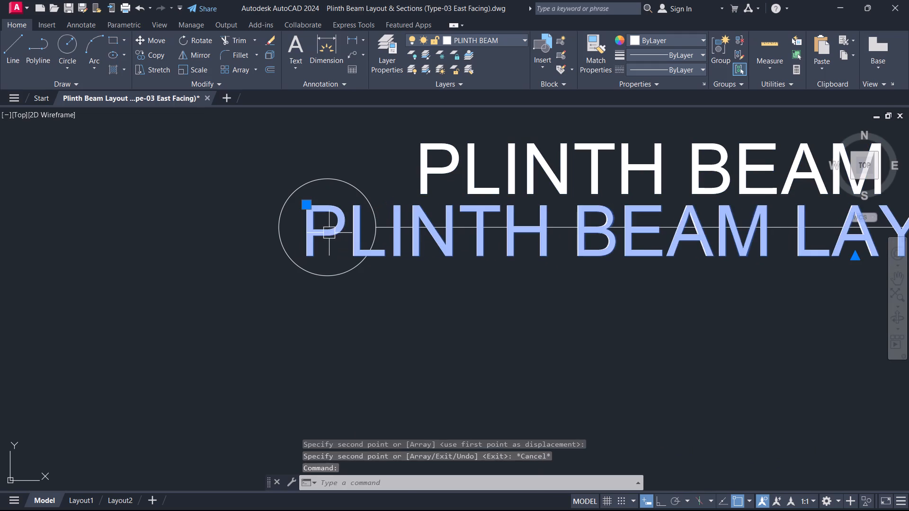
pyautogui.hotkey('ctrl', 'a')
pyautogui.tripleClick(329, 232)
pyautogui.click(329, 232)
pyautogui.press('Escape')
pyautogui.doubleClick(329, 232)
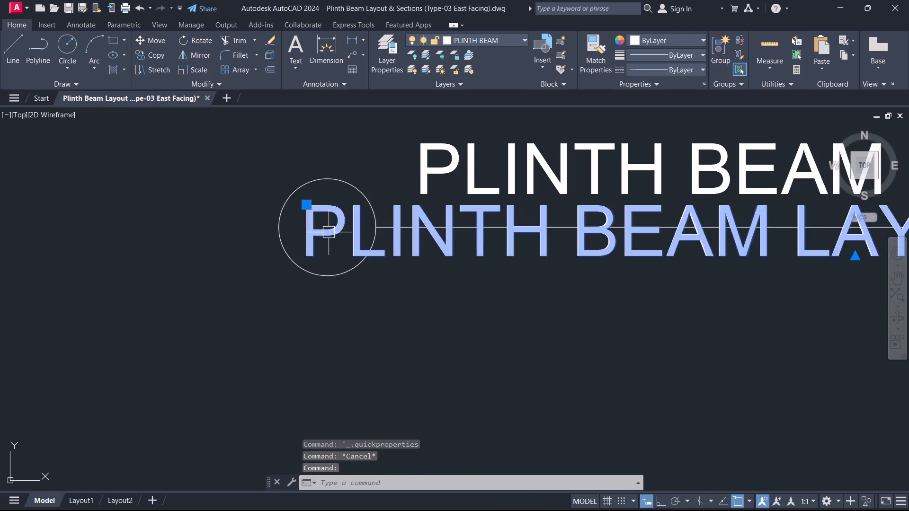
pyautogui.hotkey('ctrl', 'a')
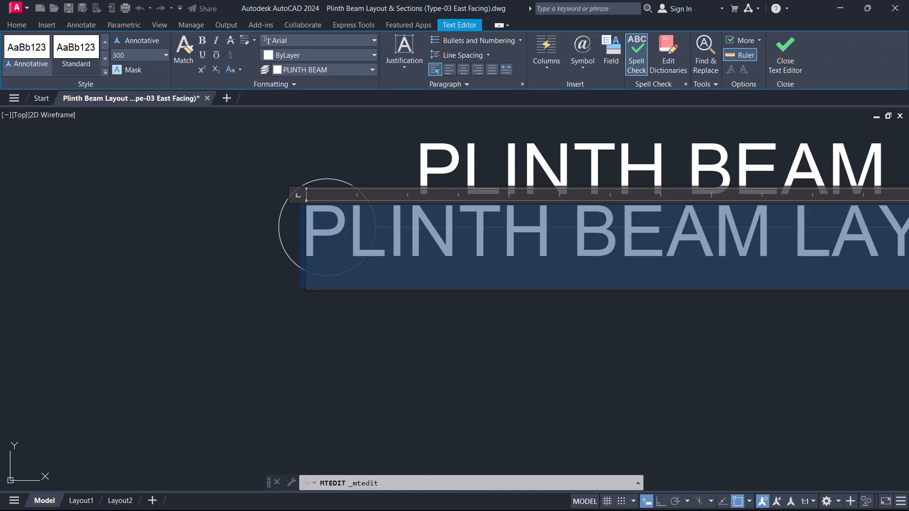
pyautogui.hotkey('shift', '*')
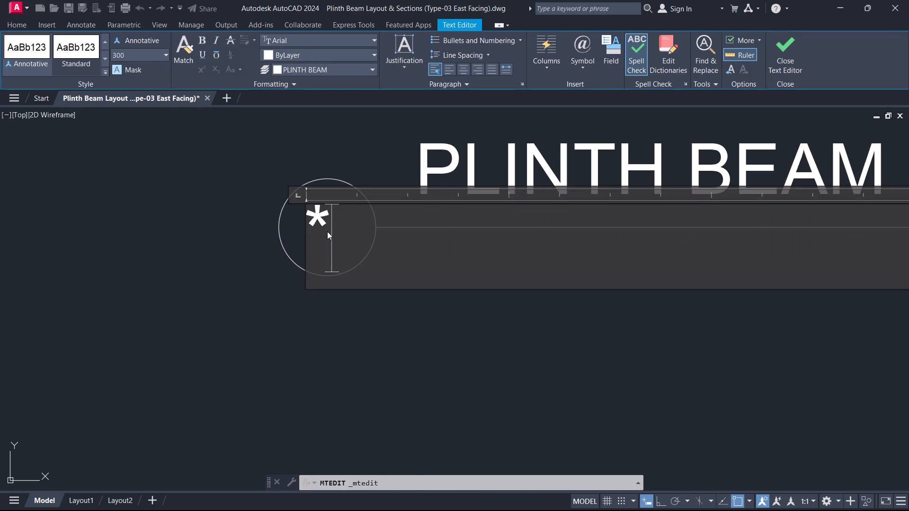
# Set the text height of the asterisk in the circle to 600 and finish the text edit.
pyautogui.hotkey('ctrl', 'a')
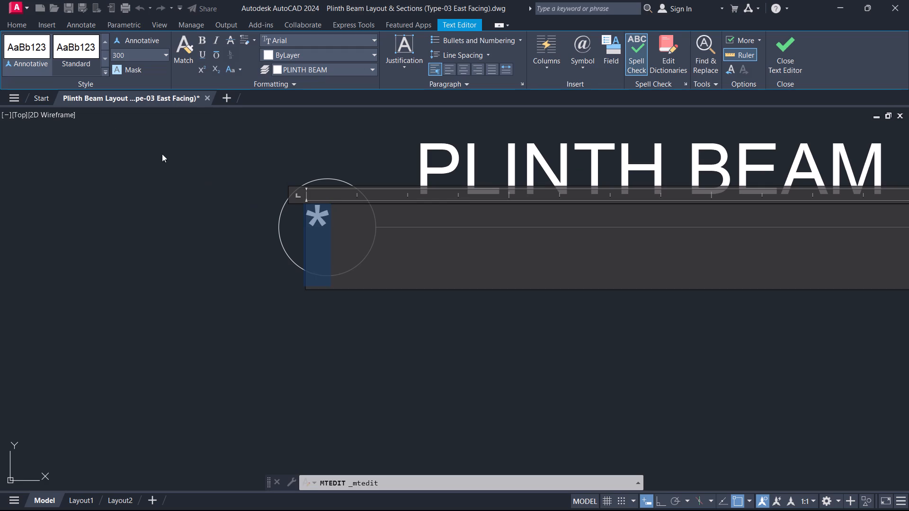
pyautogui.click(133, 58)
pyautogui.write('600')
pyautogui.press('Return')
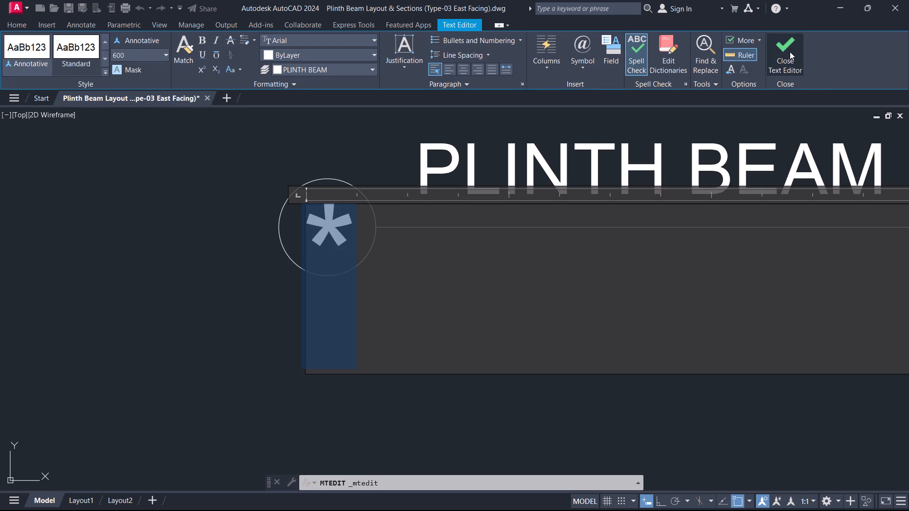
pyautogui.click(790, 52)
# Copy the PB6(300X600) beam label to just below the title underline, near its left end.
pyautogui.scroll(-3, 282, 275)
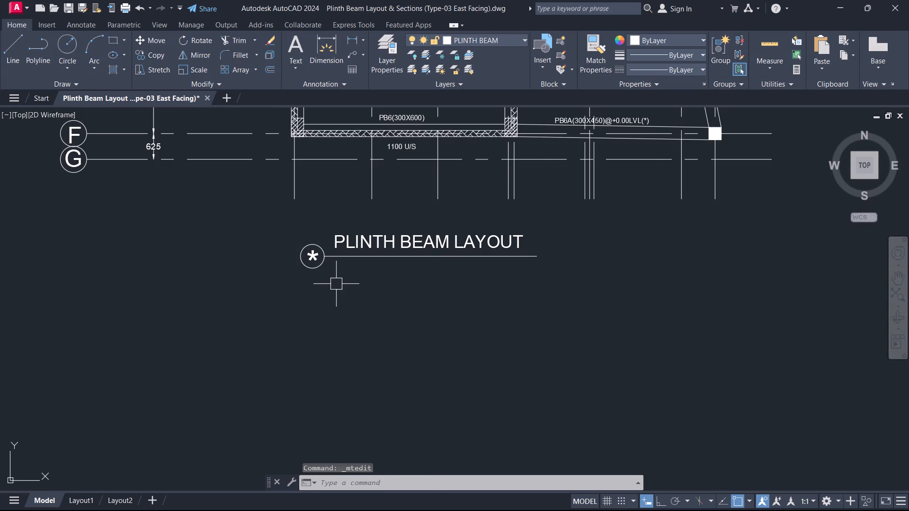
pyautogui.scroll(2, 320, 278)
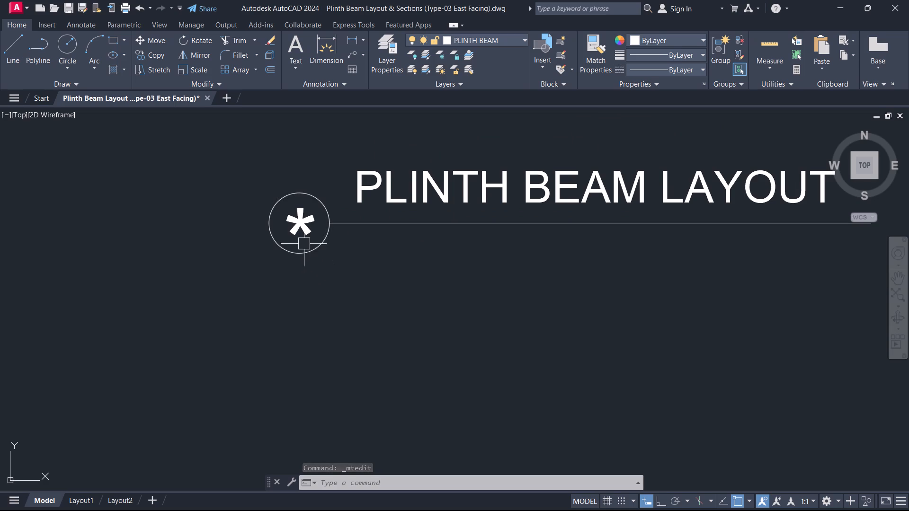
pyautogui.scroll(2, 301, 241)
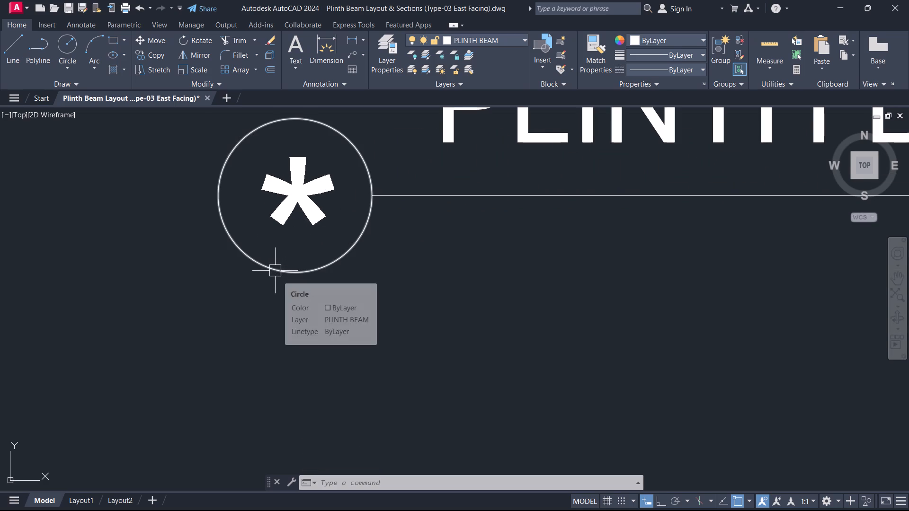
pyautogui.scroll(-11, 357, 227)
pyautogui.scroll(4, 417, 166)
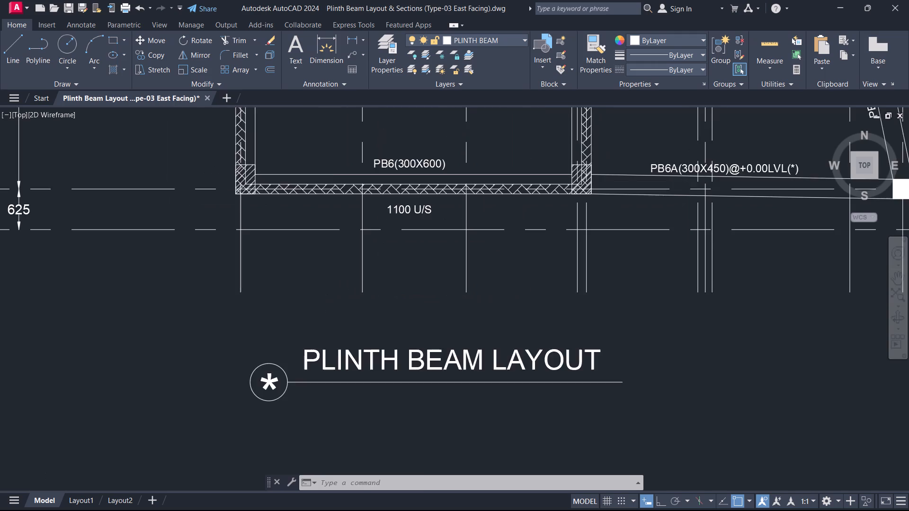
pyautogui.click(417, 166)
pyautogui.write('CO')
pyautogui.press('space')
pyautogui.click(417, 166)
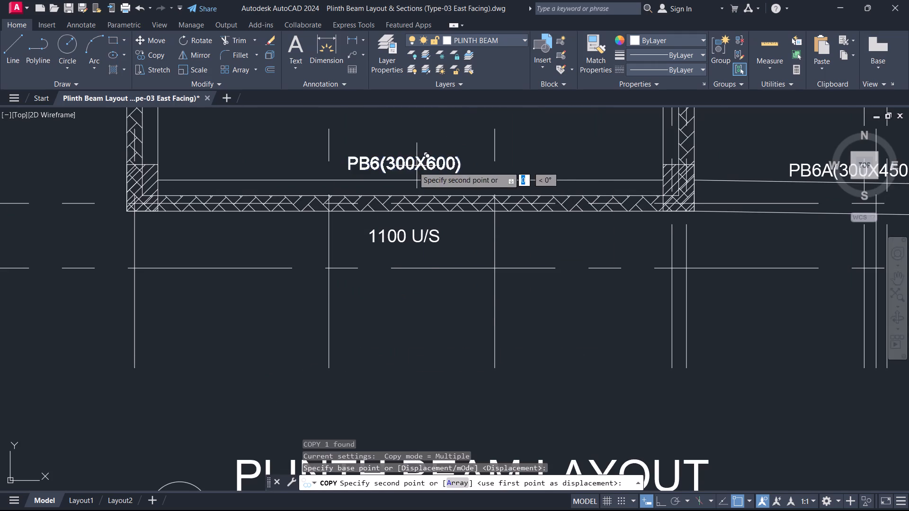
pyautogui.moveTo(412, 376); pyautogui.dragTo(393, 299, button='middle')
pyautogui.scroll(-2, 393, 299)
pyautogui.scroll(4, 362, 367)
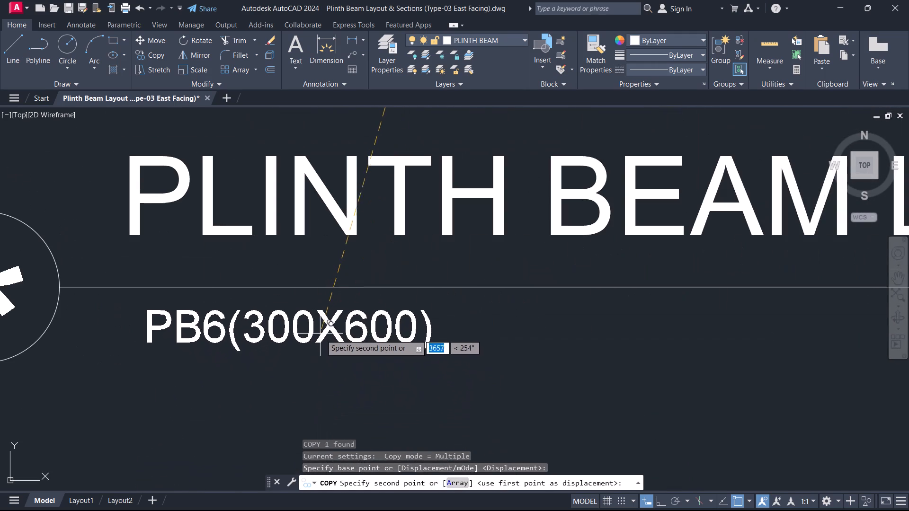
pyautogui.click(329, 354)
pyautogui.press('Escape')
# Place the copied beam label below the title underline and replace its text with "SCALE-1:100".
pyautogui.doubleClick(328, 354)
pyautogui.hotkey('ctrl', 'a')
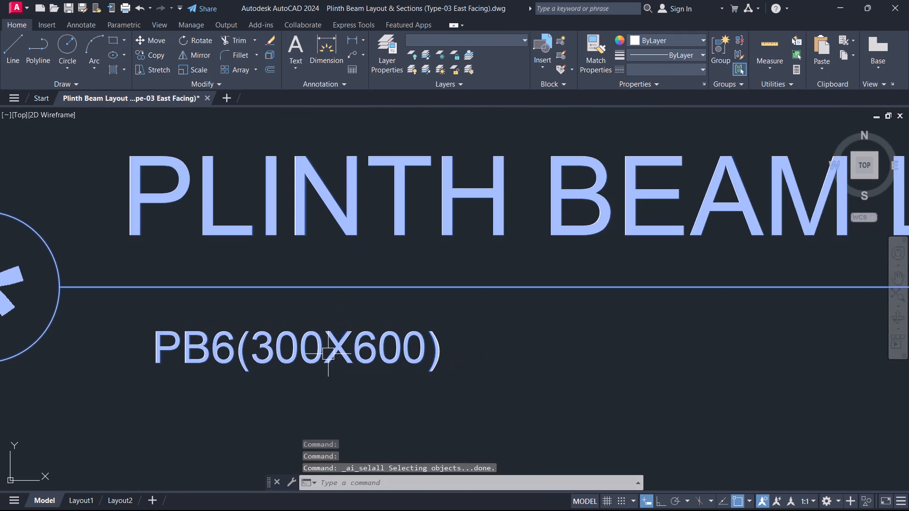
pyautogui.tripleClick(328, 354)
pyautogui.tripleClick(328, 354)
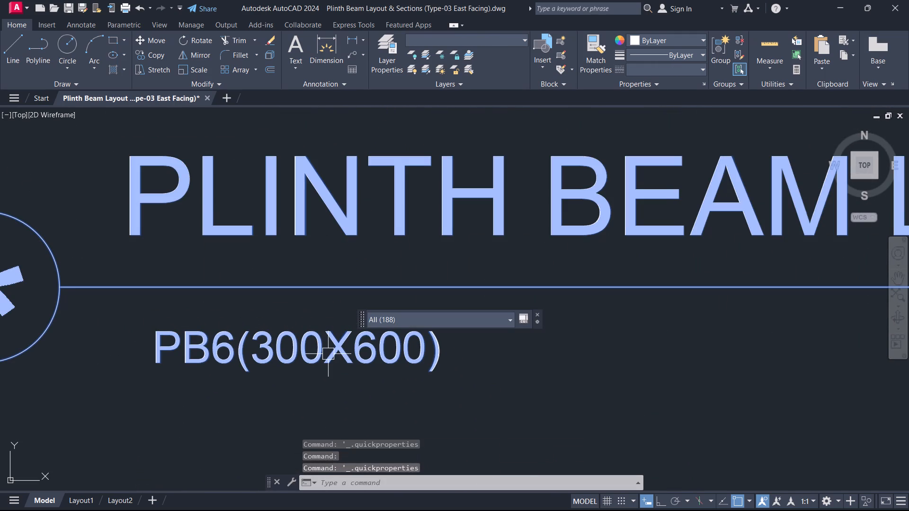
pyautogui.press('Escape')
pyautogui.tripleClick(328, 354)
pyautogui.hotkey('ctrl', 'a')
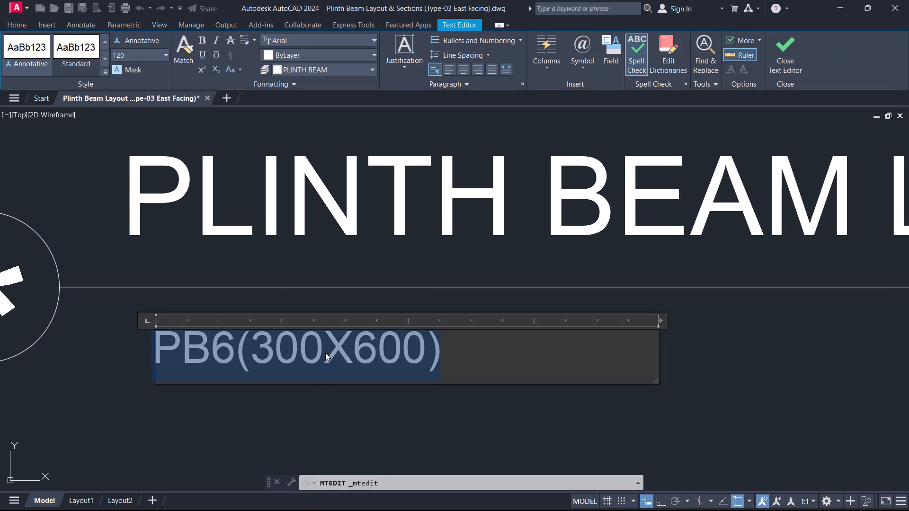
pyautogui.write('SCALE')
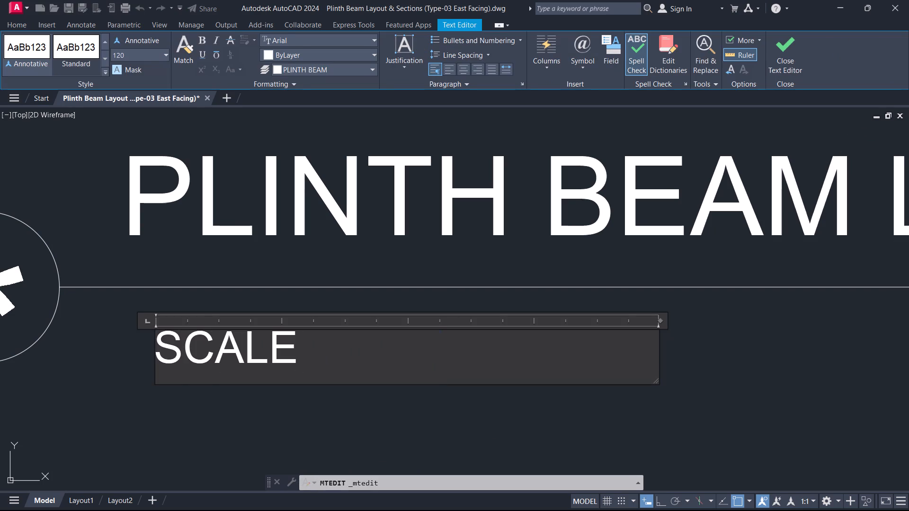
pyautogui.press('-')
pyautogui.press('1')
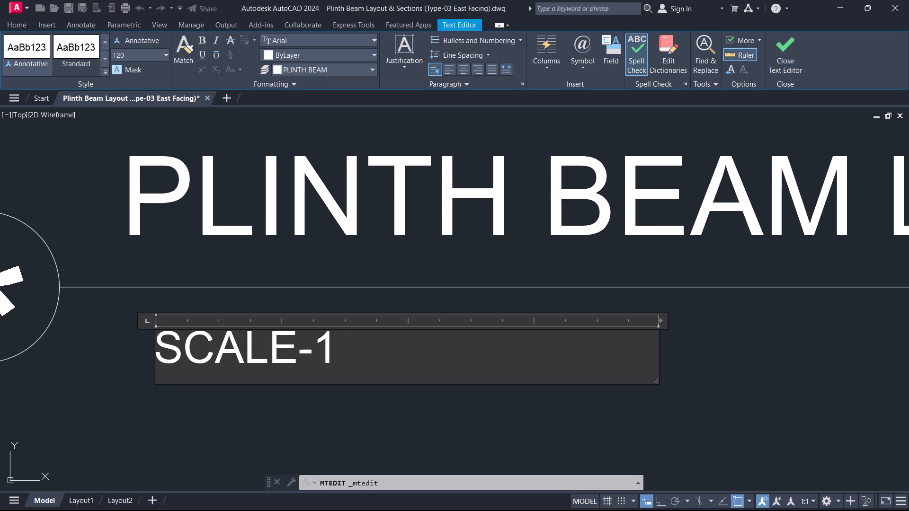
pyautogui.hotkey('shift', ':')
pyautogui.write('100')
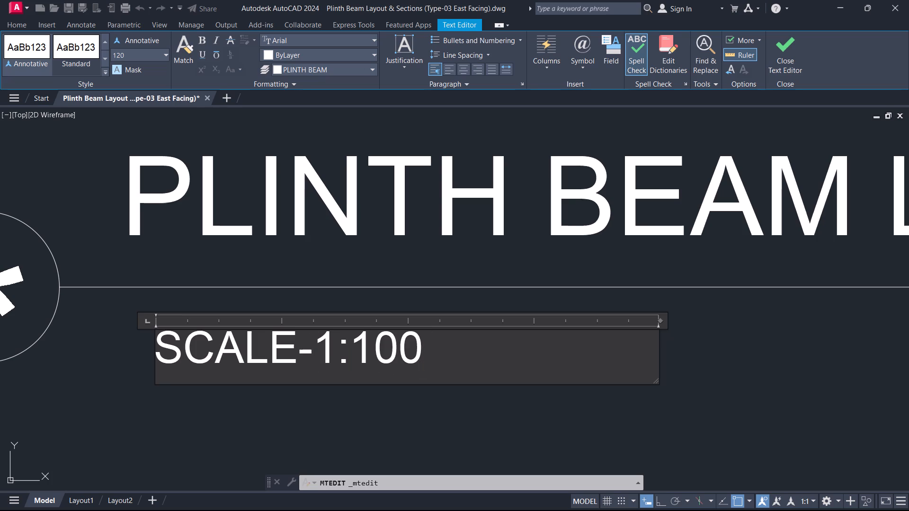
# Set the text height of the SCALE-1:100 note to 150 and finish the text edit.
pyautogui.hotkey('ctrl', 'a')
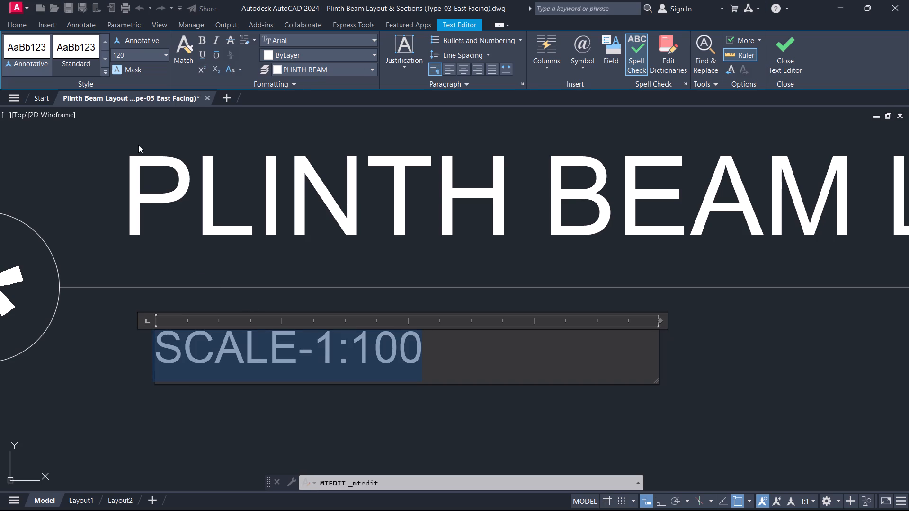
pyautogui.click(148, 47)
pyautogui.click(147, 53)
pyautogui.press('1')
pyautogui.write('50')
pyautogui.press('Return')
pyautogui.click(793, 59)
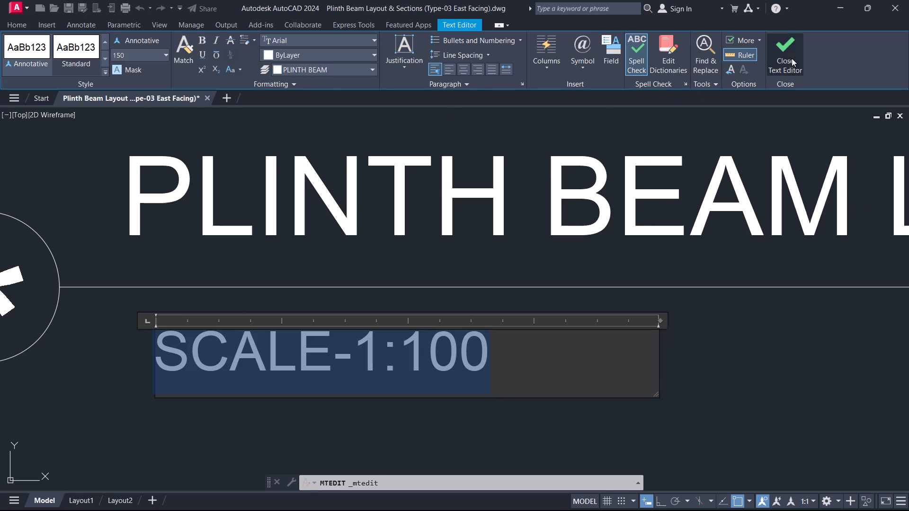
# Move the SCALE-1:100 note slightly up, closer to the title underline.
pyautogui.scroll(-5, 376, 254)
pyautogui.scroll(4, 364, 280)
pyautogui.moveTo(363, 281); pyautogui.dragTo(372, 317, button='middle')
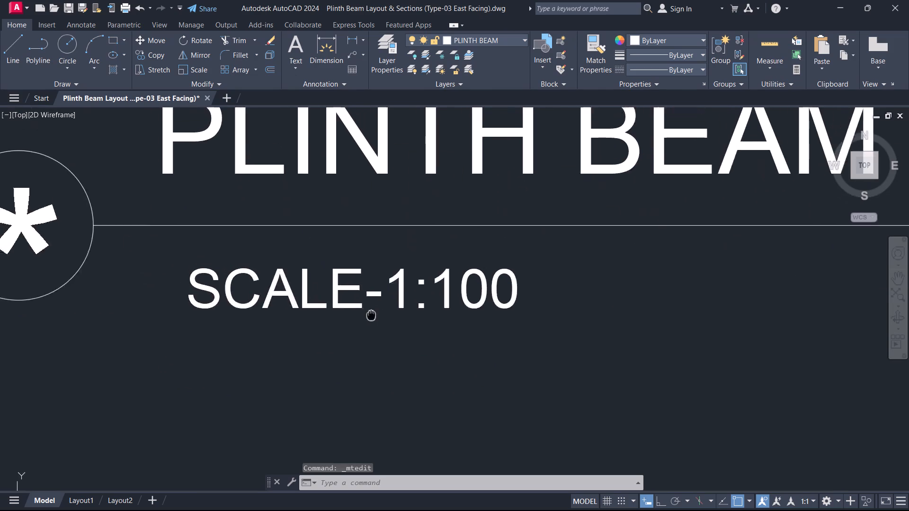
pyautogui.moveTo(372, 317); pyautogui.dragTo(382, 344, button='middle')
pyautogui.moveTo(398, 374); pyautogui.dragTo(393, 372)
pyautogui.click(316, 302)
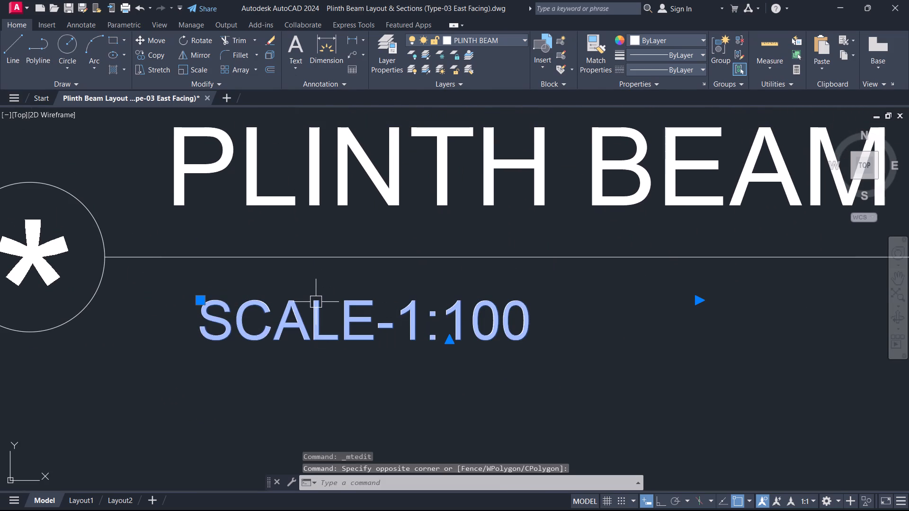
pyautogui.write('M')
pyautogui.press('space')
pyautogui.click(316, 302)
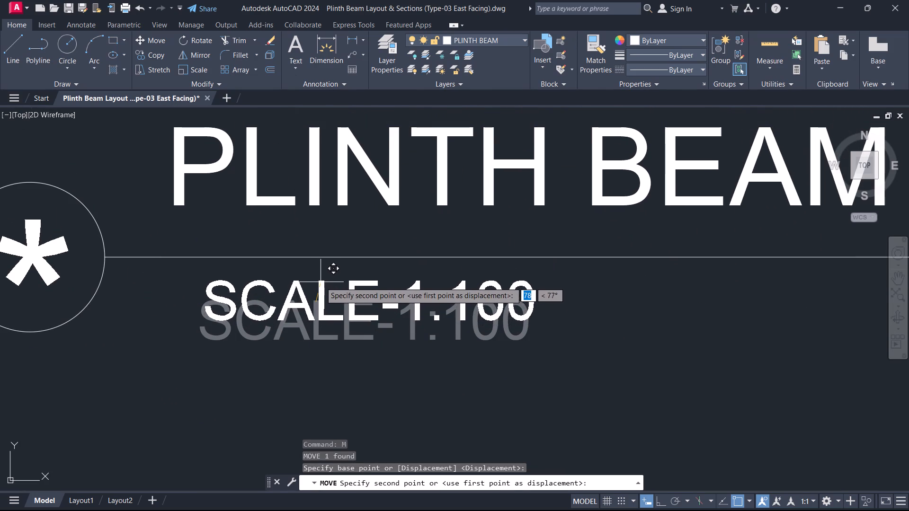
pyautogui.click(321, 281)
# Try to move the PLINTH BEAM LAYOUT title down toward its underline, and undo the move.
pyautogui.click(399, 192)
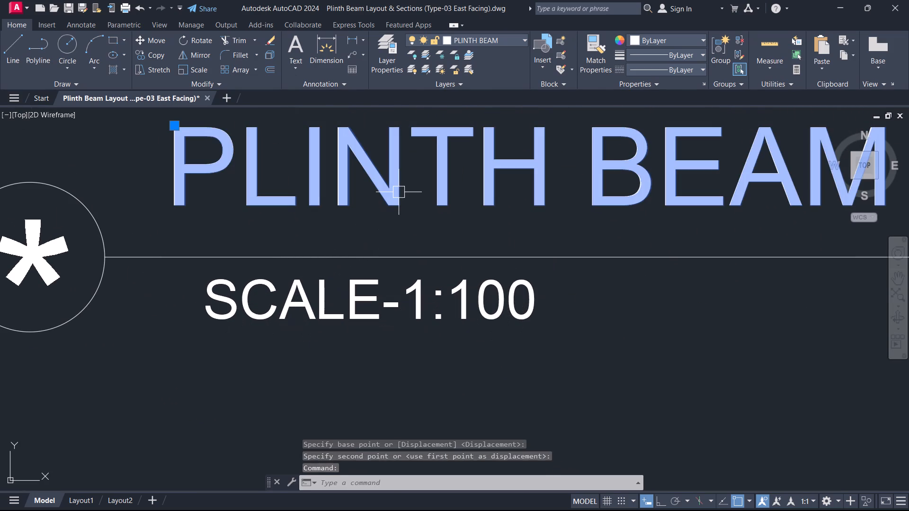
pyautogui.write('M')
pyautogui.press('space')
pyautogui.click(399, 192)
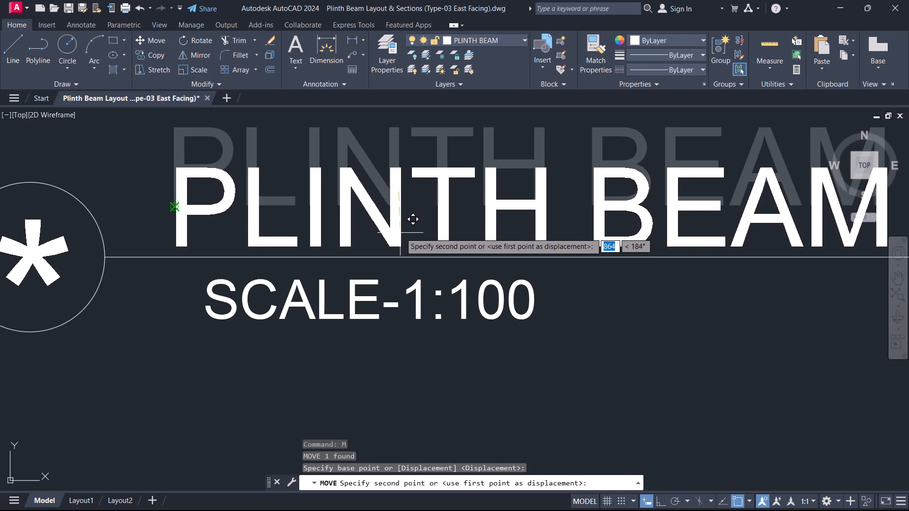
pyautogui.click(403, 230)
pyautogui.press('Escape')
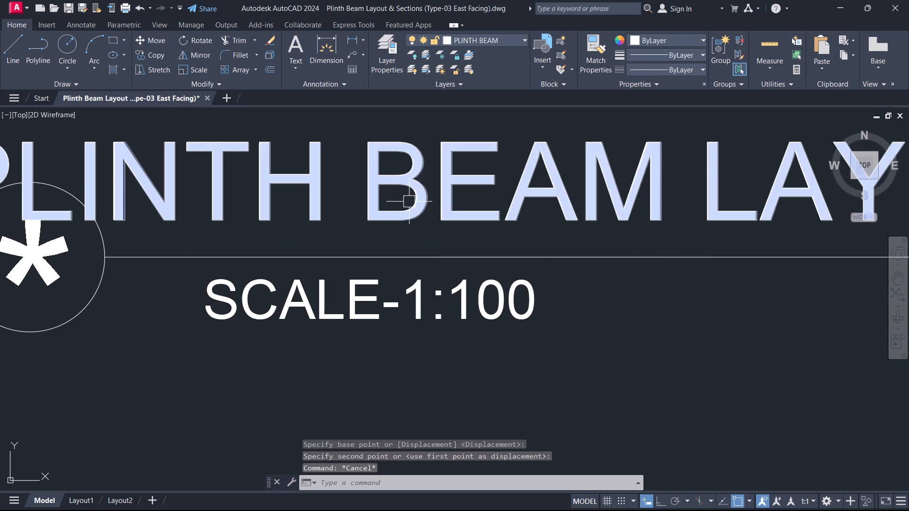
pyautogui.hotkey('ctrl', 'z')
# Move the PLINTH BEAM LAYOUT title slightly down, closer to its underline, with object snap off.
pyautogui.click(419, 136)
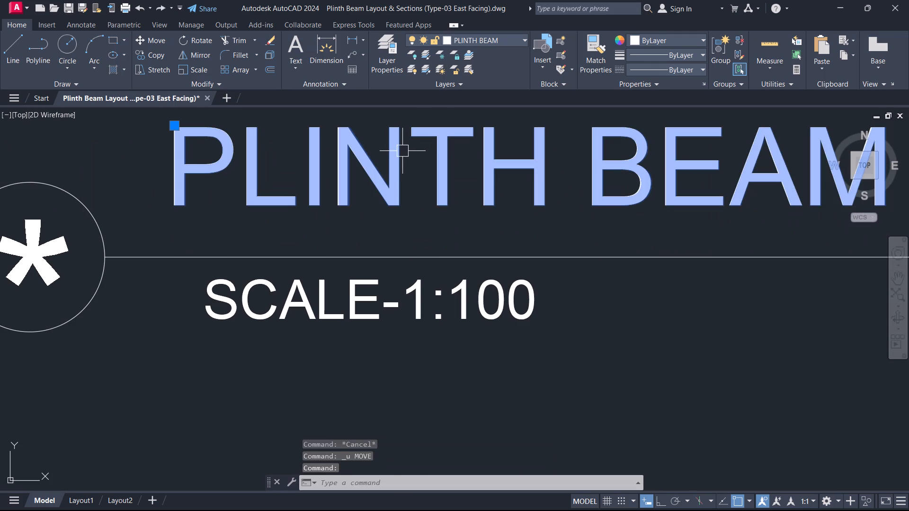
pyautogui.press('F3')
pyautogui.write('M')
pyautogui.press('space')
pyautogui.click(402, 151)
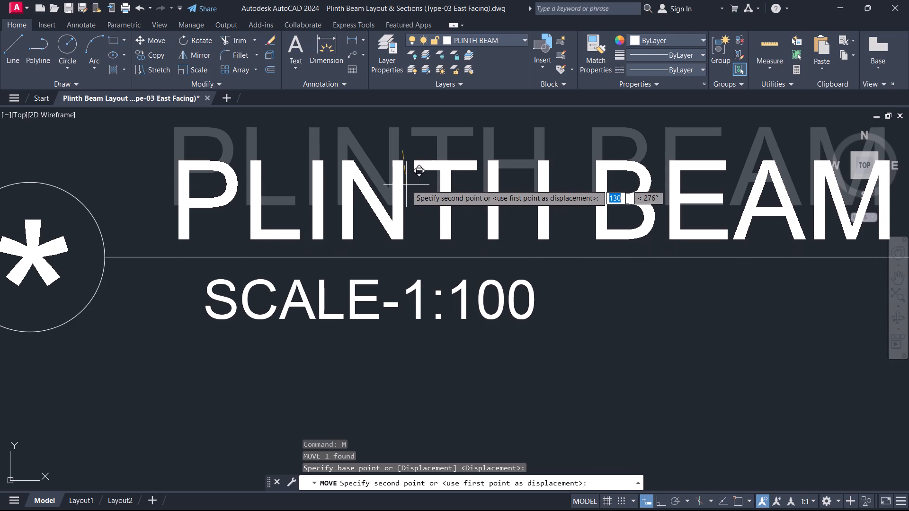
pyautogui.click(406, 182)
pyautogui.press('Escape')
# Draw a slanted cutting line across the title underline, just past the final T of LAYOUT.
pyautogui.scroll(-6, 408, 201)
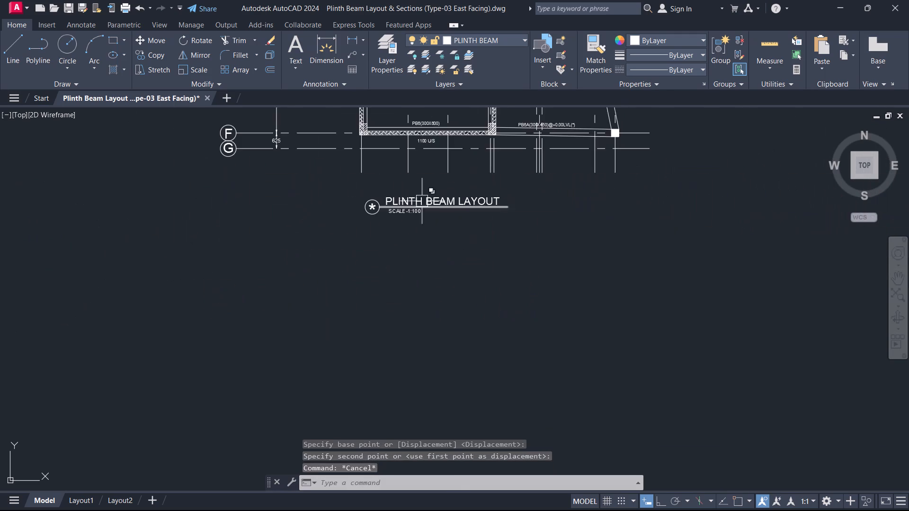
pyautogui.scroll(5, 465, 195)
pyautogui.moveTo(629, 218); pyautogui.dragTo(558, 211, button='middle')
pyautogui.write('L')
pyautogui.press('space')
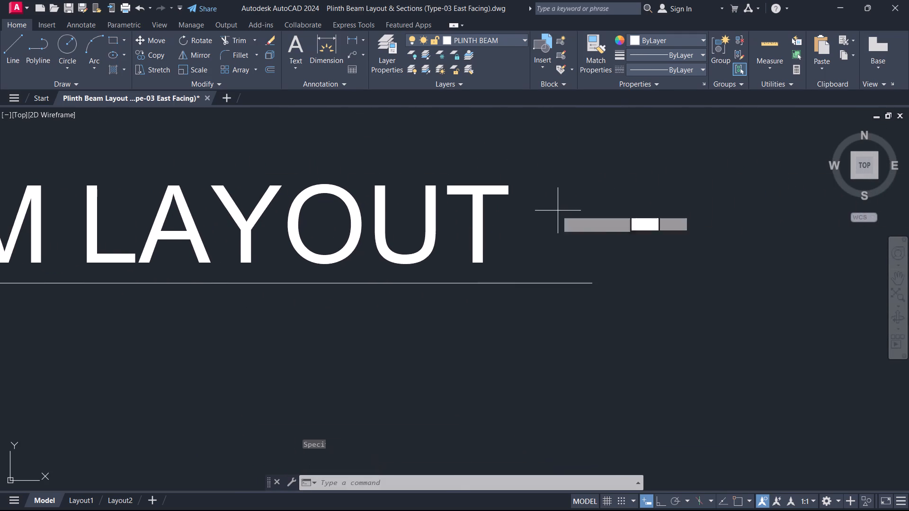
pyautogui.click(557, 210)
pyautogui.click(535, 356)
pyautogui.press('Escape')
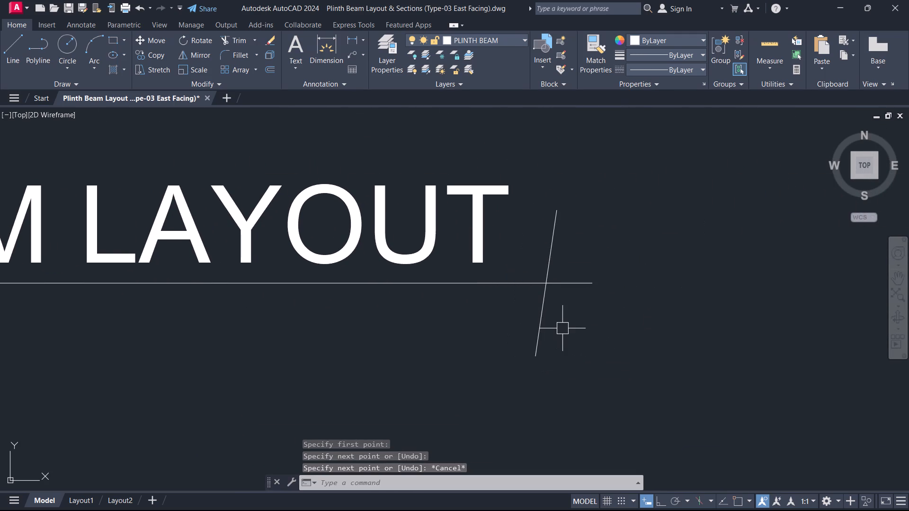
# Trim off the underline's excess beyond the slanted cutting line and remove both parts of the cutting line.
pyautogui.write('TR')
pyautogui.press('space')
pyautogui.moveTo(549, 328); pyautogui.dragTo(573, 312)
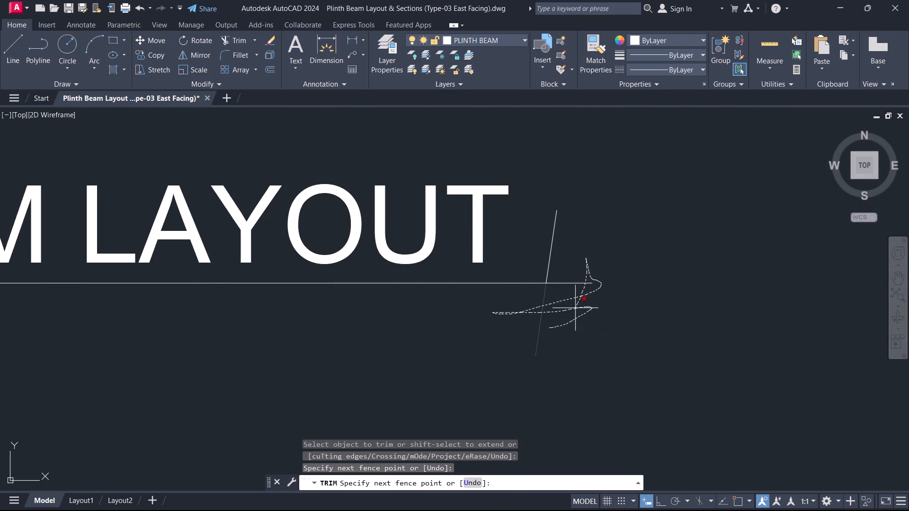
pyautogui.moveTo(573, 312); pyautogui.dragTo(539, 232)
pyautogui.press('Escape')
pyautogui.scroll(-5, 553, 233)
pyautogui.scroll(1, 451, 259)
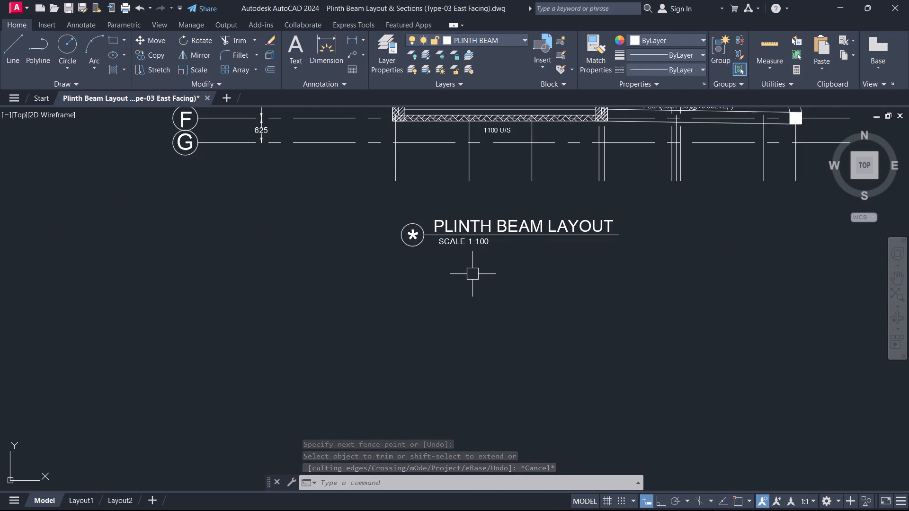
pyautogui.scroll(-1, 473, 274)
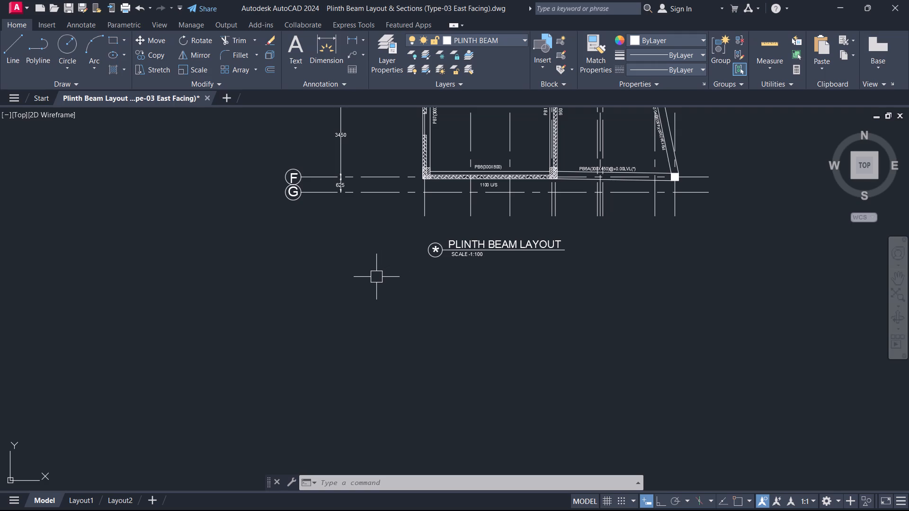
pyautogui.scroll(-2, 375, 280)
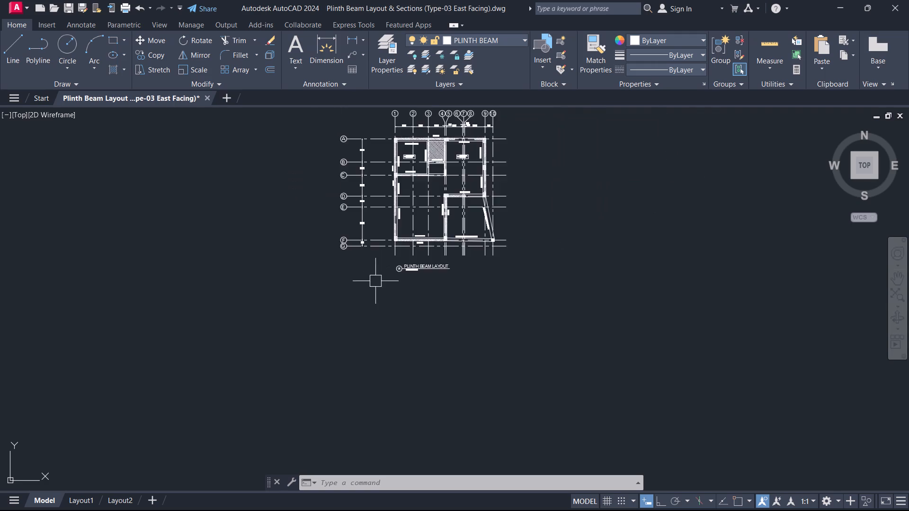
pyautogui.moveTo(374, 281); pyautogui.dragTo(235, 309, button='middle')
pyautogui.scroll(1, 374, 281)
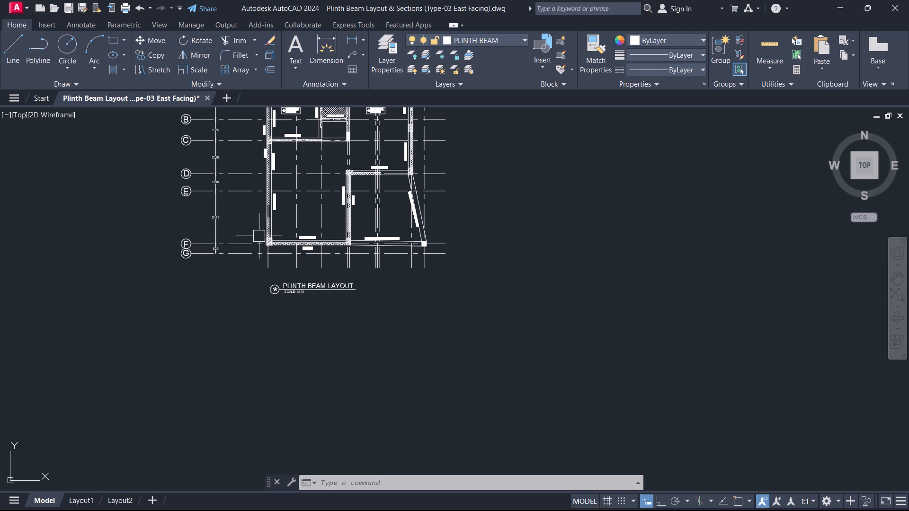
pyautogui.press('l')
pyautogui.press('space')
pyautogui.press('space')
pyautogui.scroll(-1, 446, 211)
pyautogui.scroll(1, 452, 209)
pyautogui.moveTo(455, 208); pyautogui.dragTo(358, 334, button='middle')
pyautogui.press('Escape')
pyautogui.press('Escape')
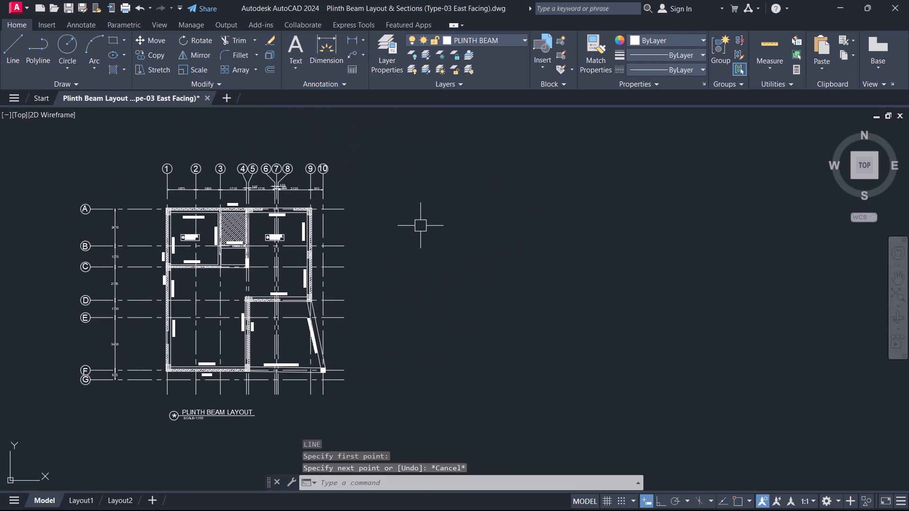
# Draw a short vertical line in the empty space beyond grid line 10, near grid row A, with ortho on.
pyautogui.press('l')
pyautogui.press('space')
pyautogui.click(414, 194)
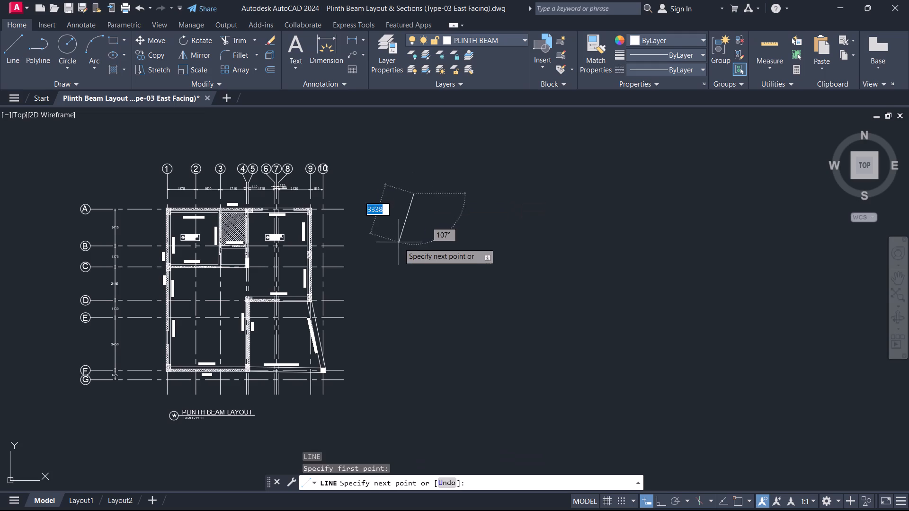
pyautogui.press('F8')
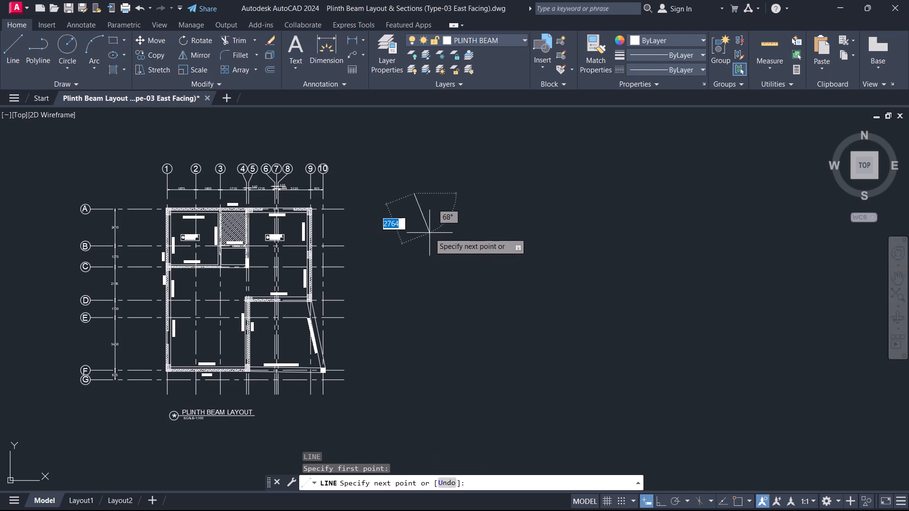
pyautogui.click(408, 230)
pyautogui.press('Escape')
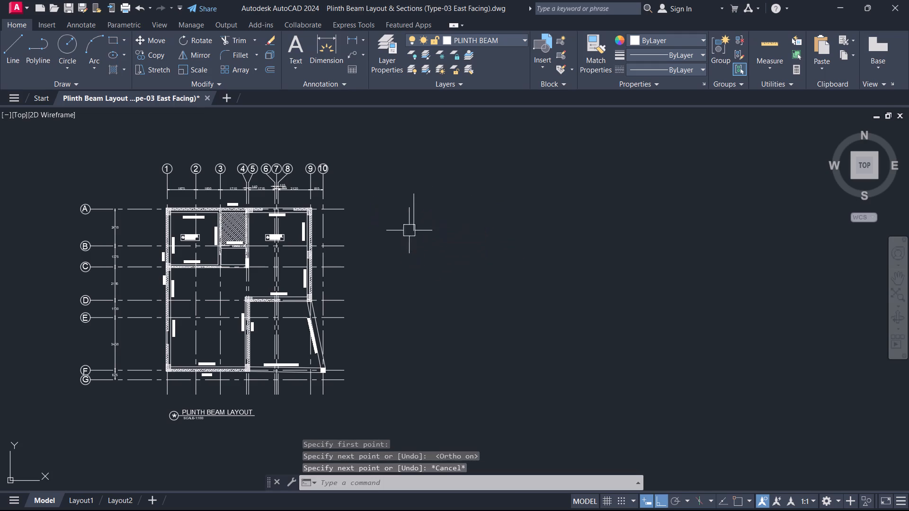
# Draw a horizontal line about 8580 long, starting on the upper part of the new vertical line and running away from the plan.
pyautogui.scroll(1, 433, 207)
pyautogui.moveTo(433, 207); pyautogui.dragTo(371, 279, button='middle')
pyautogui.scroll(1, 373, 279)
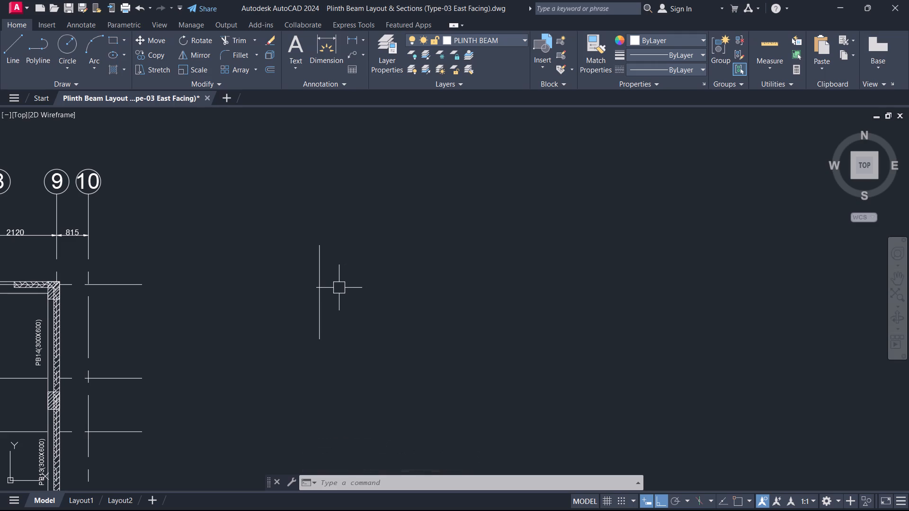
pyautogui.write('L')
pyautogui.press('space')
pyautogui.press('F3')
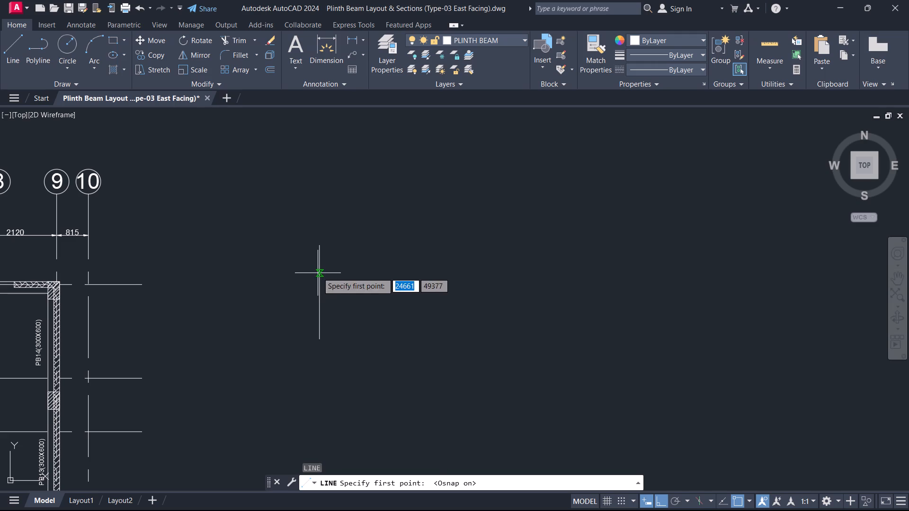
pyautogui.click(318, 272)
pyautogui.scroll(-3, 757, 283)
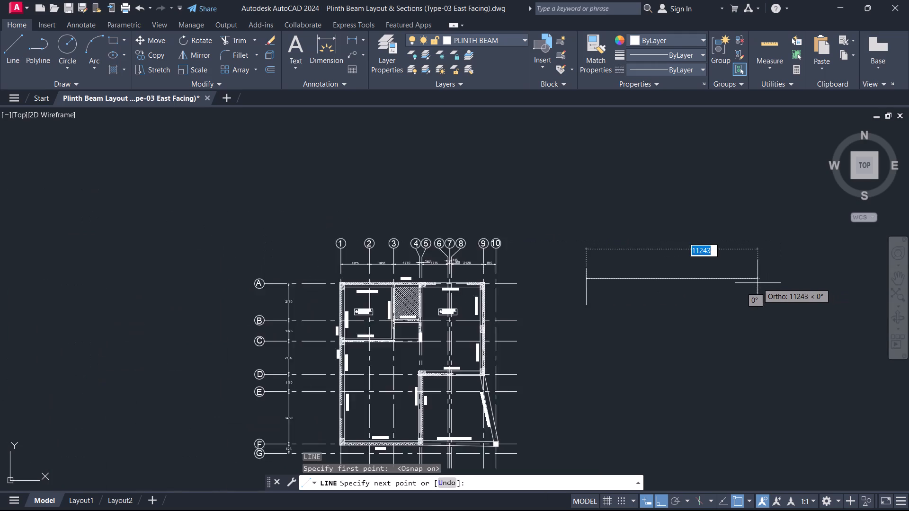
pyautogui.moveTo(752, 281); pyautogui.dragTo(461, 290, button='middle')
pyautogui.scroll(1, 460, 290)
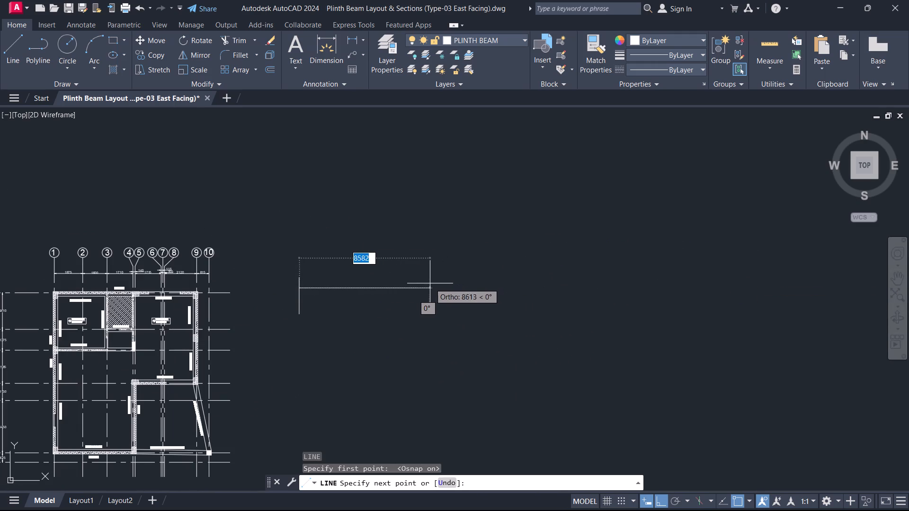
pyautogui.click(429, 283)
pyautogui.press('Escape')
# Copy the short vertical line from its junction with the horizontal line to the horizontal line's free end.
pyautogui.moveTo(318, 303); pyautogui.dragTo(305, 300)
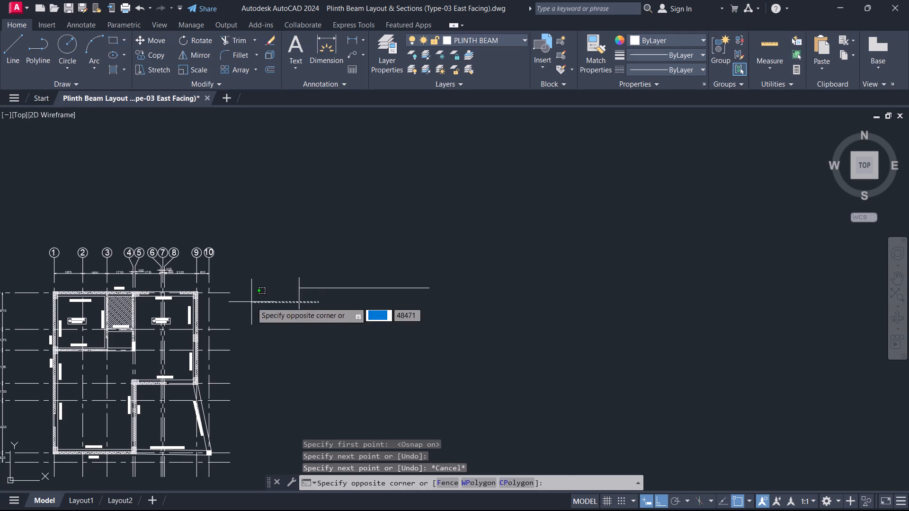
pyautogui.click(251, 302)
pyautogui.write('CO')
pyautogui.press('space')
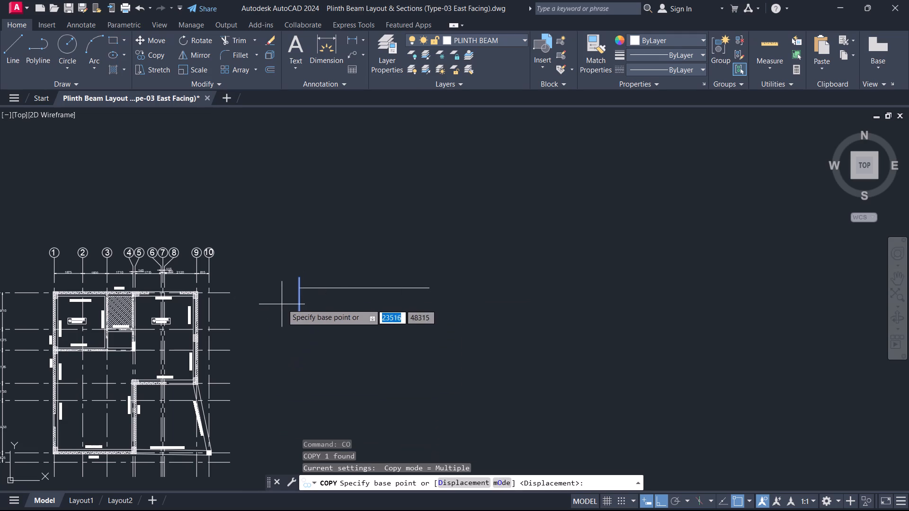
pyautogui.click(302, 288)
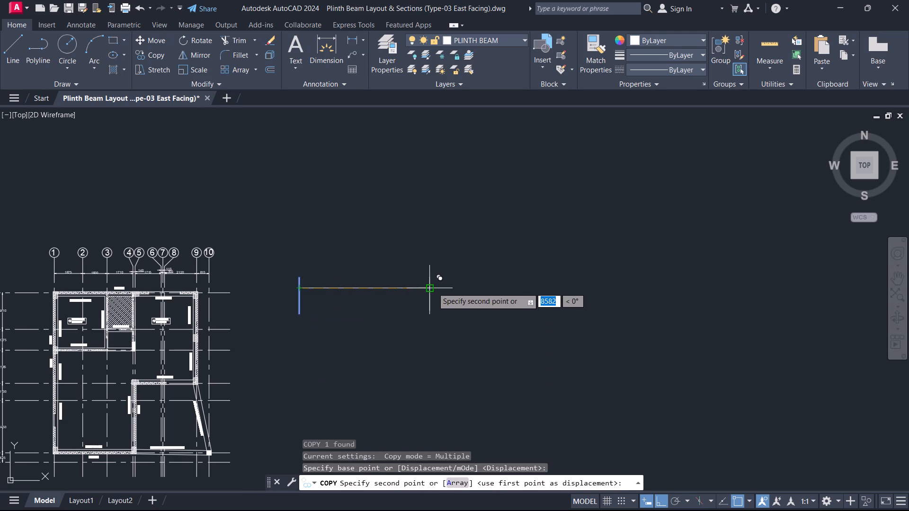
pyautogui.click(433, 288)
pyautogui.press('Escape')
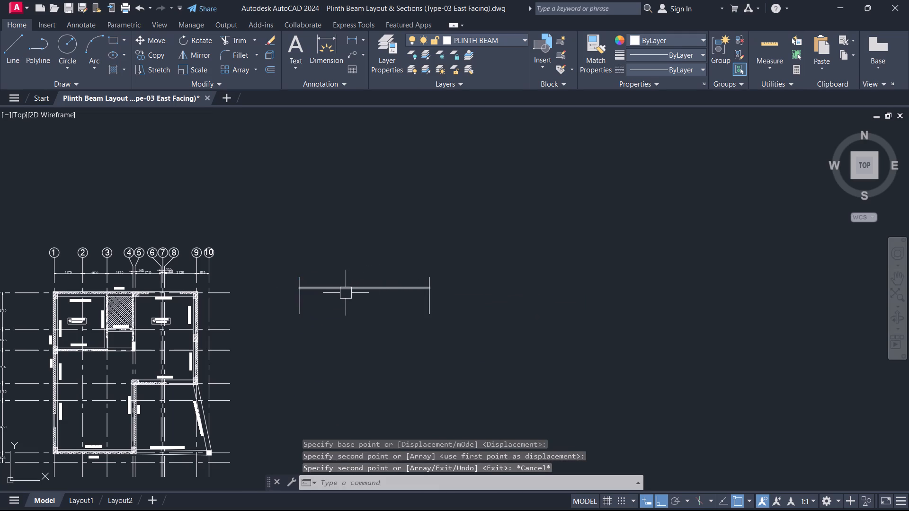
# Offset the horizontal line between the two verticals 40 upward.
pyautogui.write('O')
pyautogui.press('space')
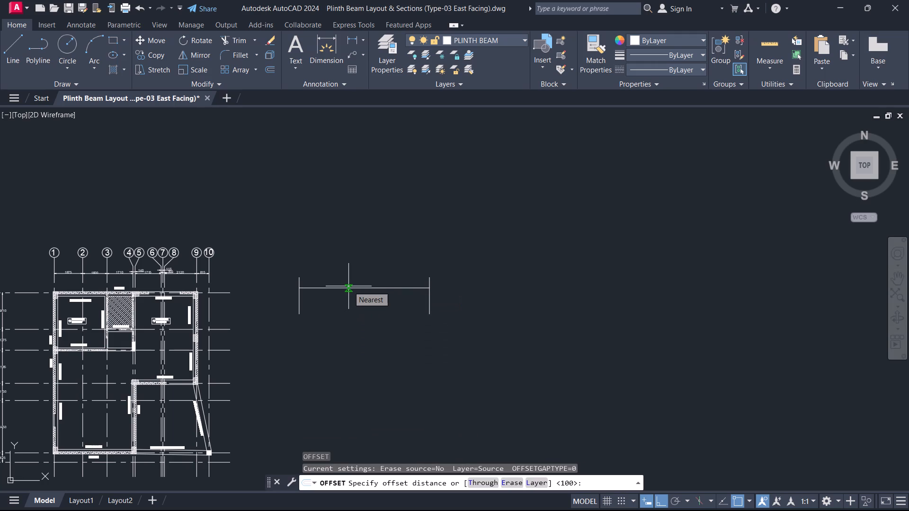
pyautogui.press('4')
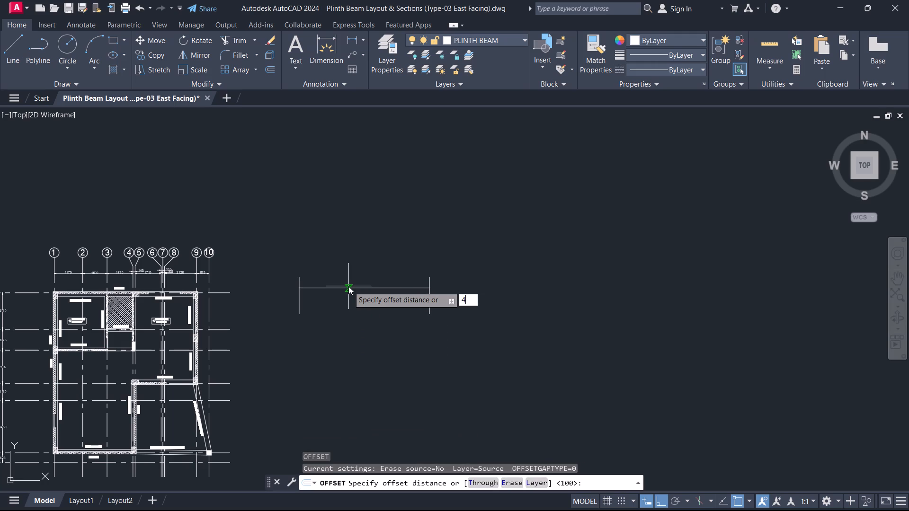
pyautogui.press('0')
pyautogui.press('Return')
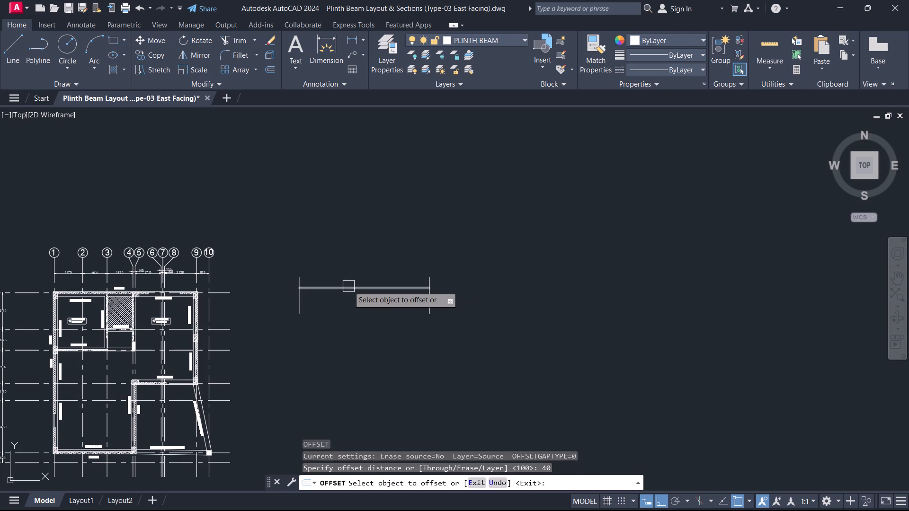
pyautogui.click(348, 286)
pyautogui.click(360, 217)
pyautogui.press('Escape')
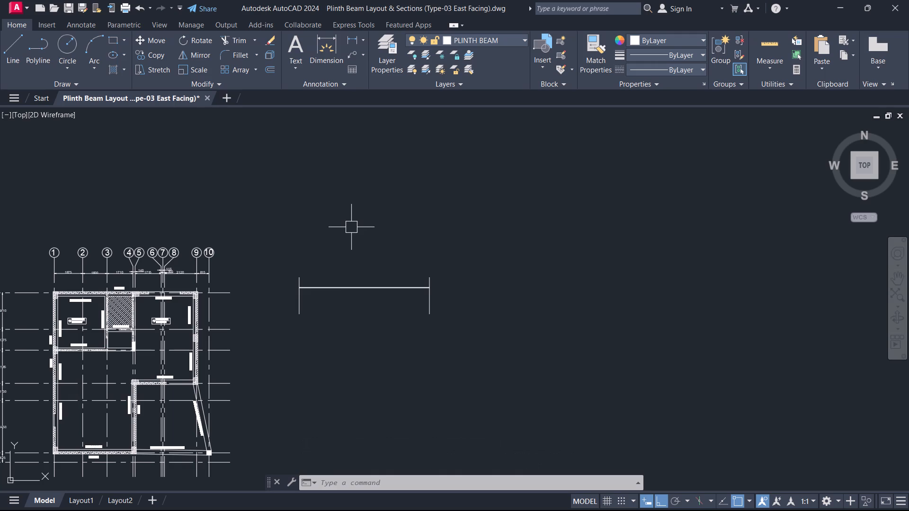
# Offset the lower of the two horizontal lines 100 downward, with object snap left on.
pyautogui.scroll(4, 342, 278)
pyautogui.scroll(-2, 355, 286)
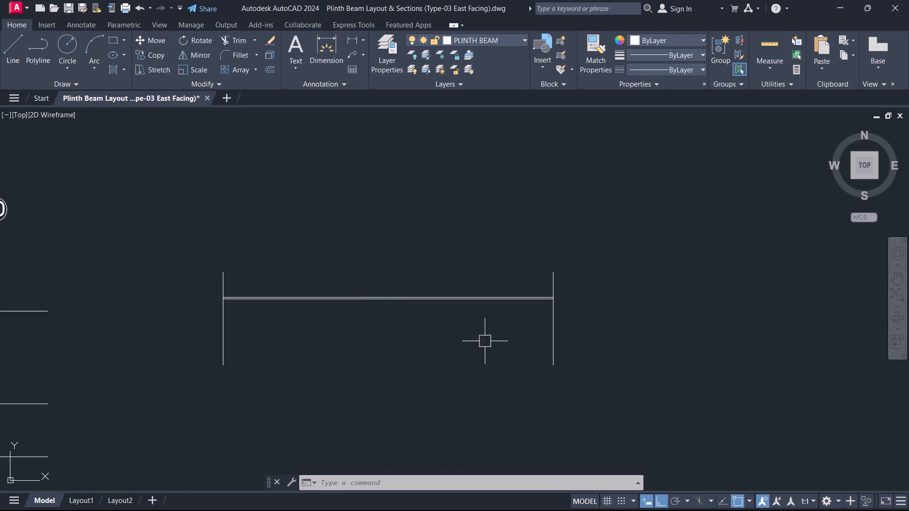
pyautogui.scroll(-1, 493, 338)
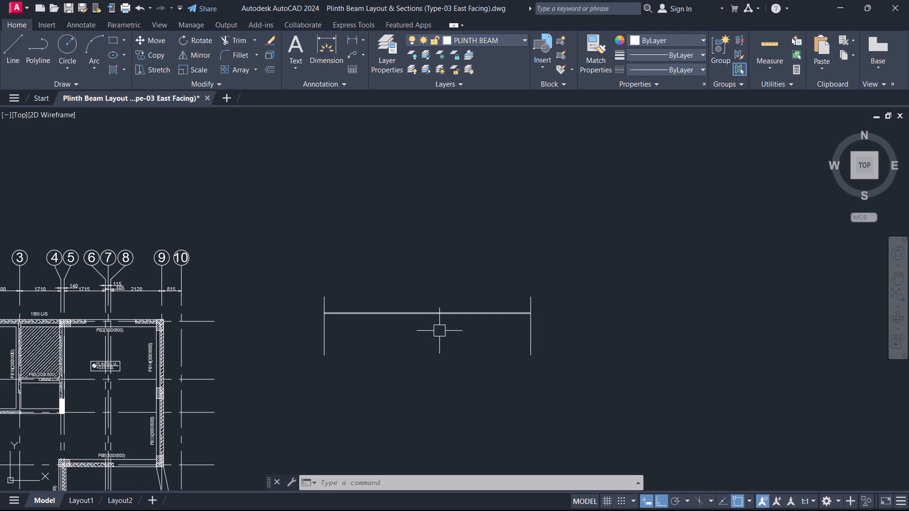
pyautogui.write('O')
pyautogui.press('space')
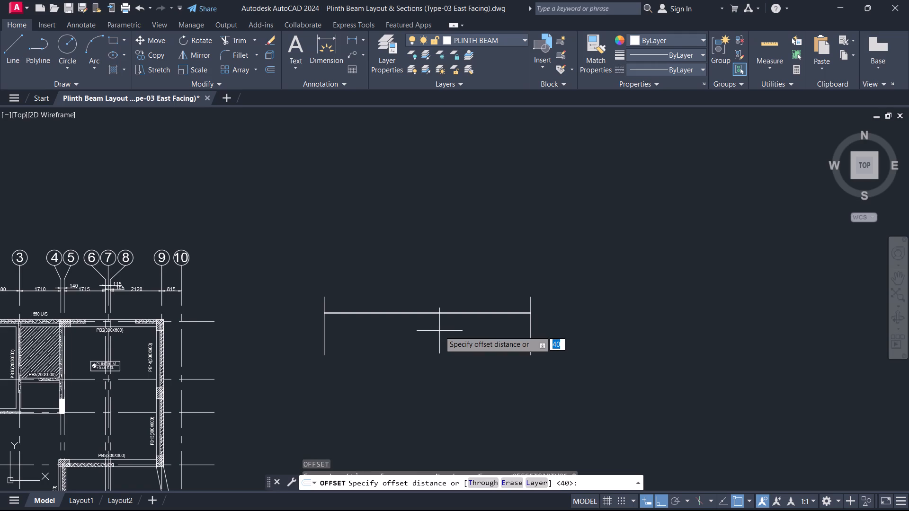
pyautogui.press('5')
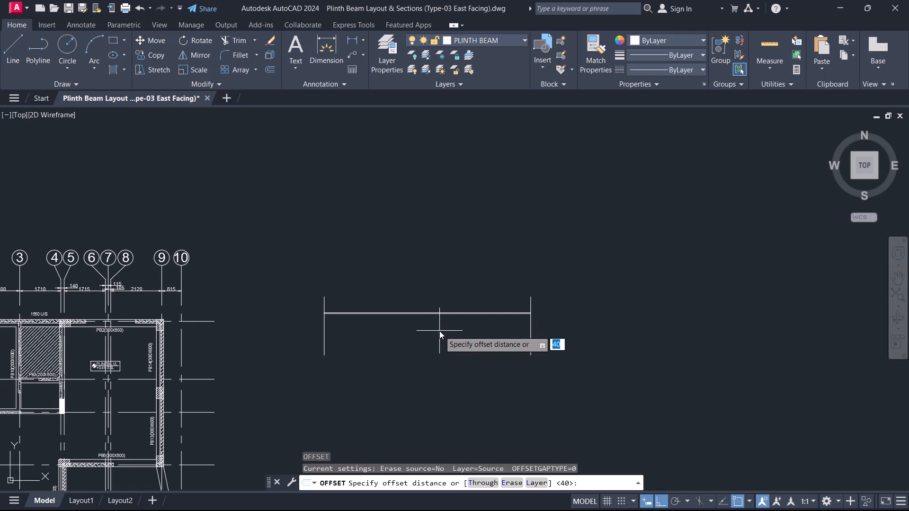
pyautogui.press('BackSpace')
pyautogui.write('100')
pyautogui.press('Return')
pyautogui.scroll(4, 439, 331)
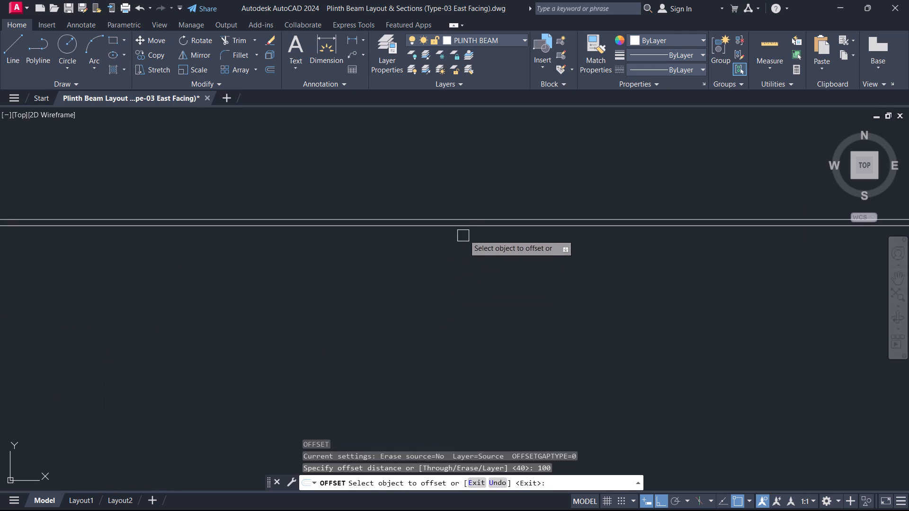
pyautogui.click(471, 228)
pyautogui.click(452, 264)
pyautogui.press('Escape')
# Offset the lowest horizontal line between the two verticals 150 downward.
pyautogui.scroll(-3, 437, 278)
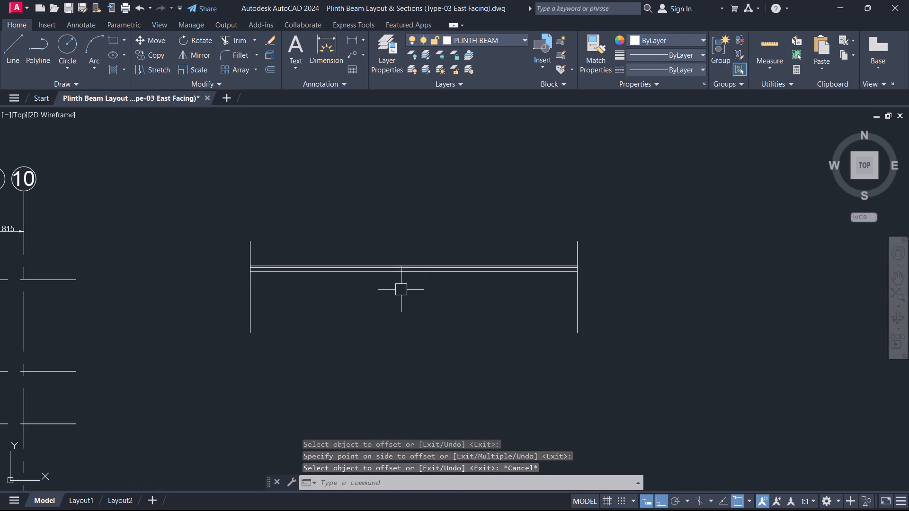
pyautogui.write('O 150')
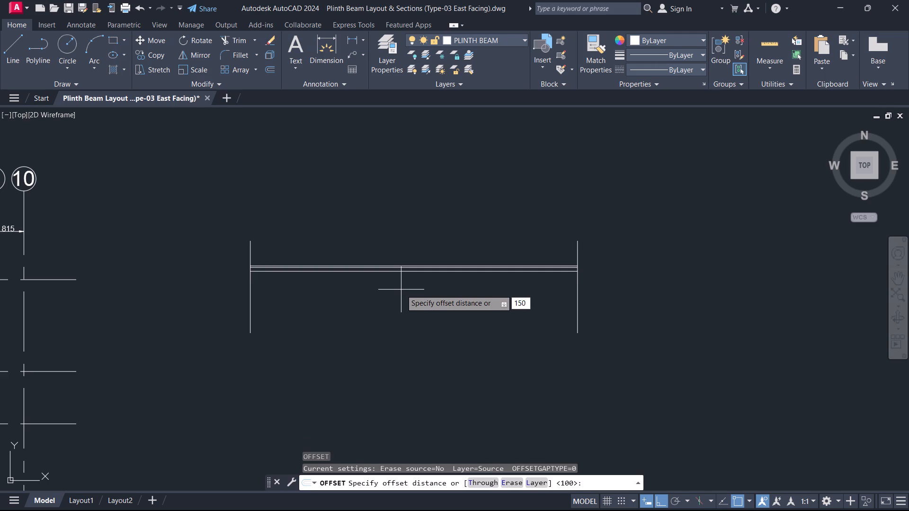
pyautogui.press('Return')
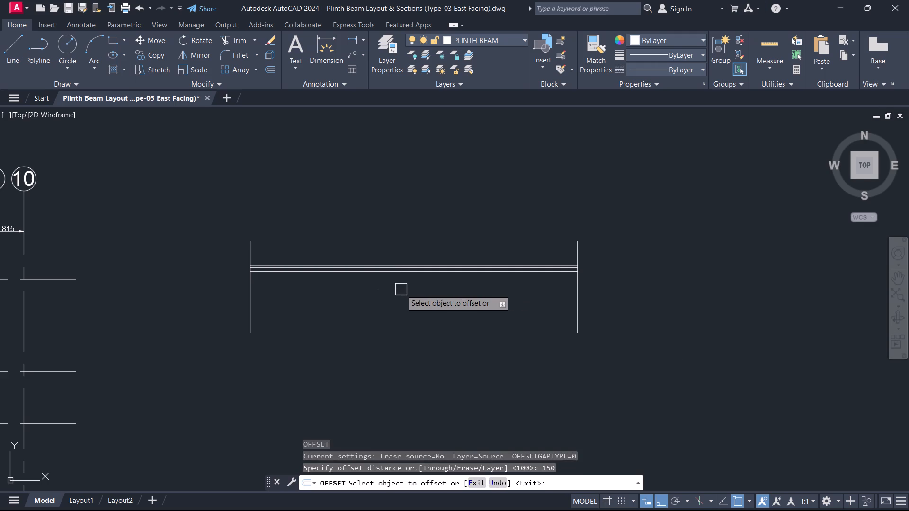
pyautogui.scroll(2, 401, 290)
pyautogui.click(378, 251)
pyautogui.click(366, 275)
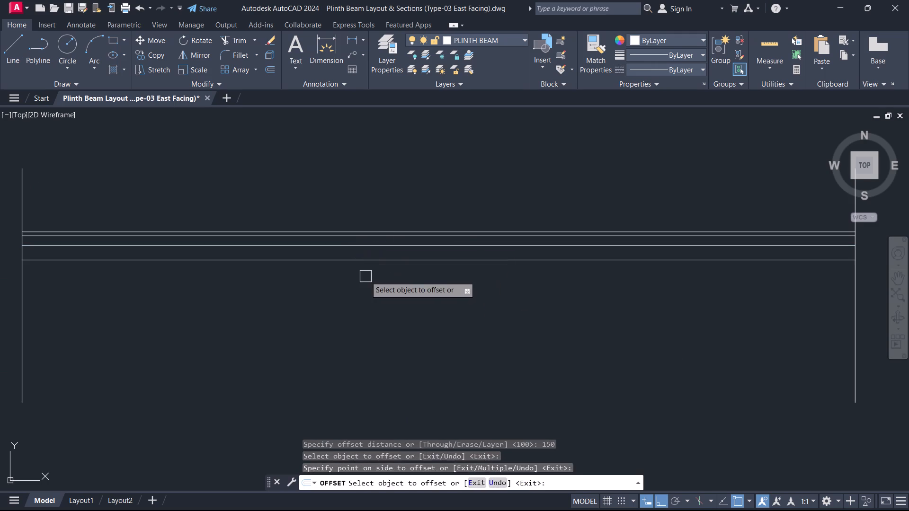
pyautogui.press('Escape')
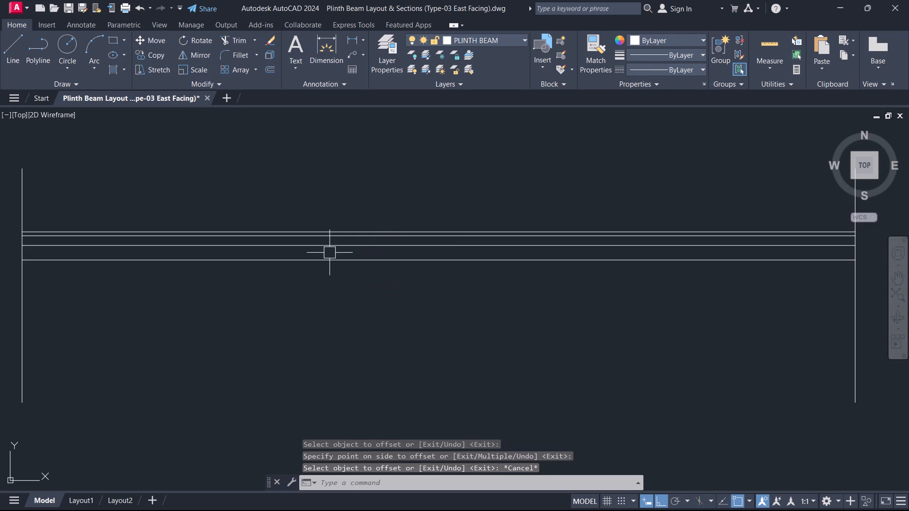
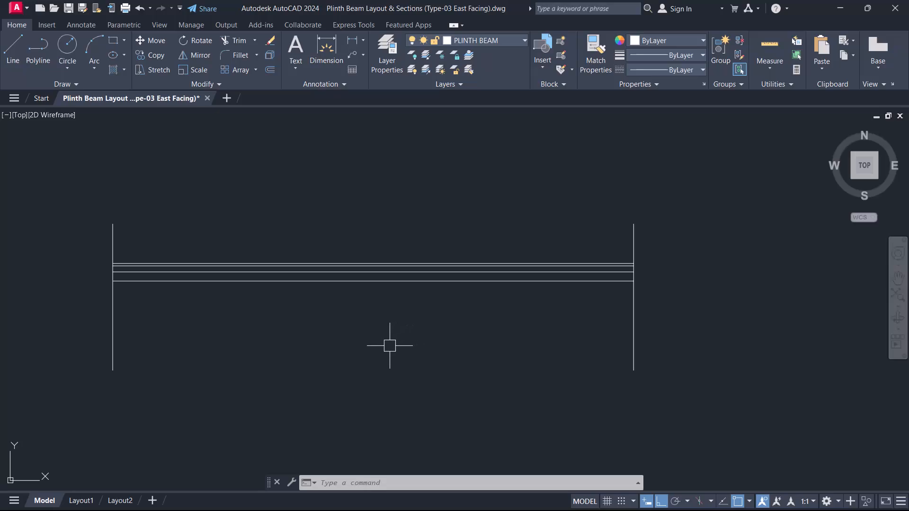
# Examine the layered section lines in relation to the plinth beam layout plan beside them.
pyautogui.moveTo(441, 356); pyautogui.dragTo(495, 347, button='middle')
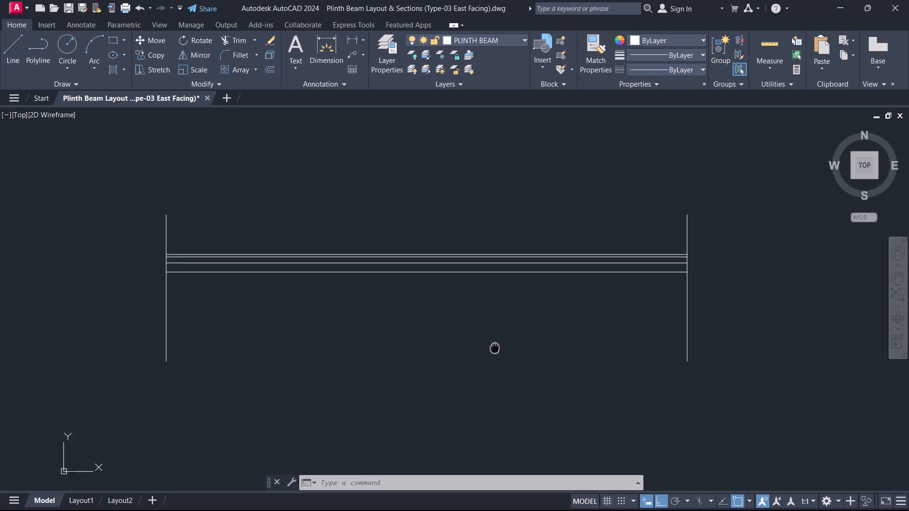
pyautogui.moveTo(495, 347); pyautogui.dragTo(523, 354, button='middle')
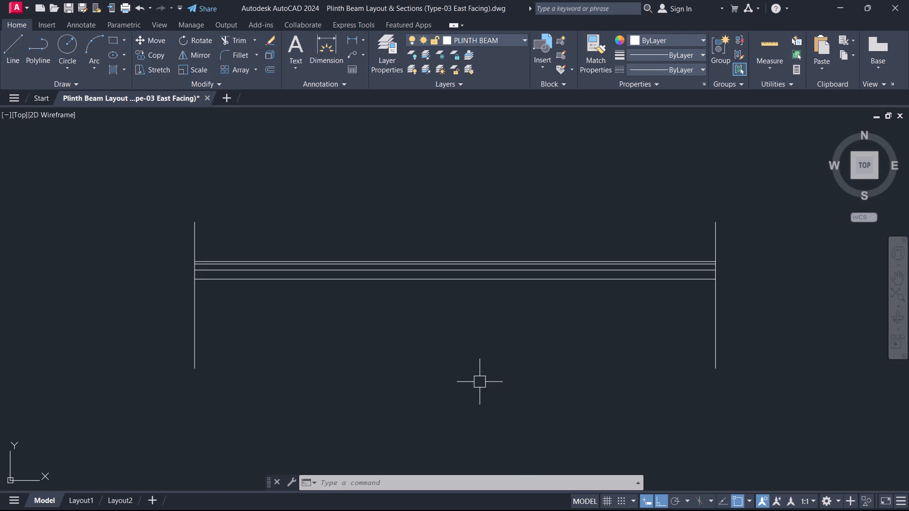
pyautogui.scroll(-3, 466, 370)
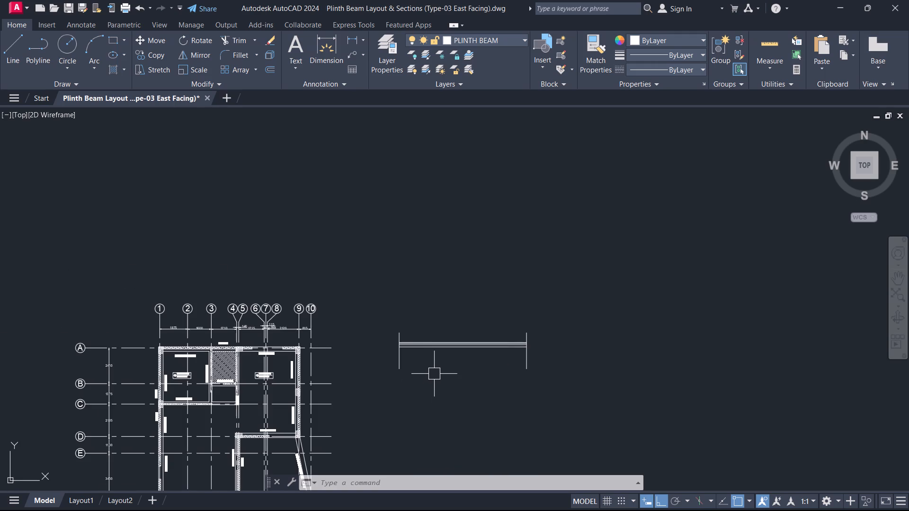
pyautogui.moveTo(433, 346); pyautogui.dragTo(459, 279, button='middle')
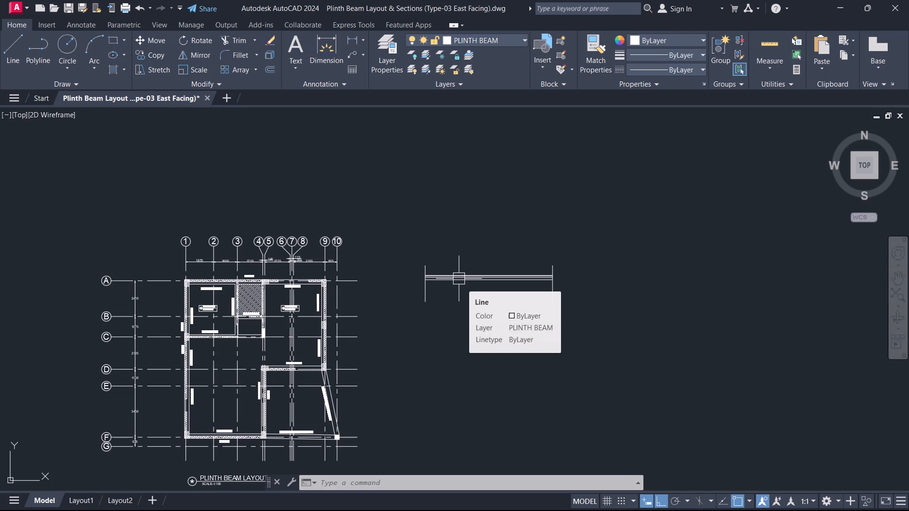
pyautogui.scroll(-1, 459, 279)
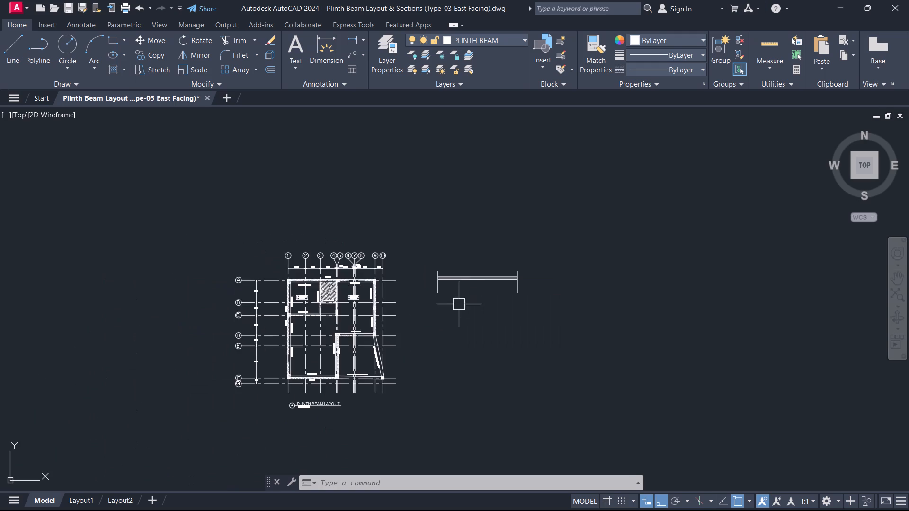
pyautogui.moveTo(459, 310); pyautogui.dragTo(653, 319, button='middle')
pyautogui.scroll(-1, 653, 321)
pyautogui.scroll(1, 651, 324)
pyautogui.moveTo(651, 324); pyautogui.dragTo(551, 336, button='middle')
pyautogui.scroll(1, 553, 336)
pyautogui.moveTo(551, 336); pyautogui.dragTo(509, 340, button='middle')
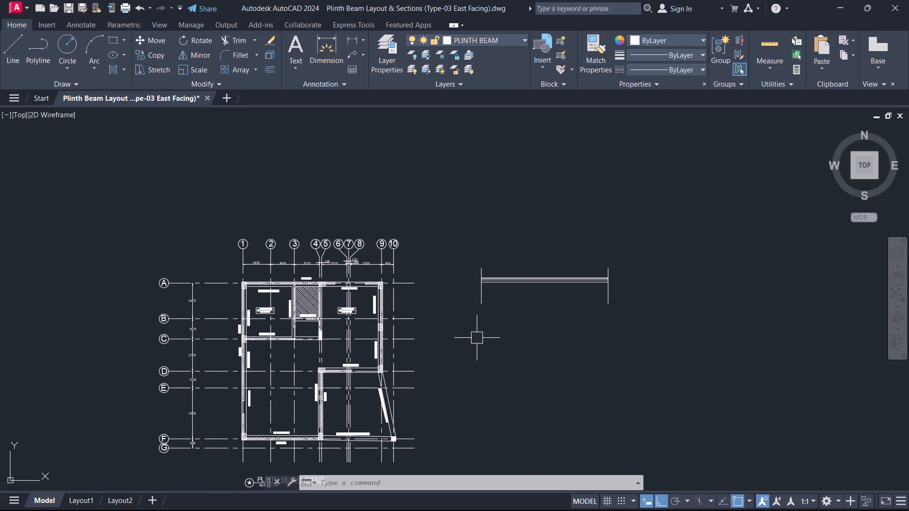
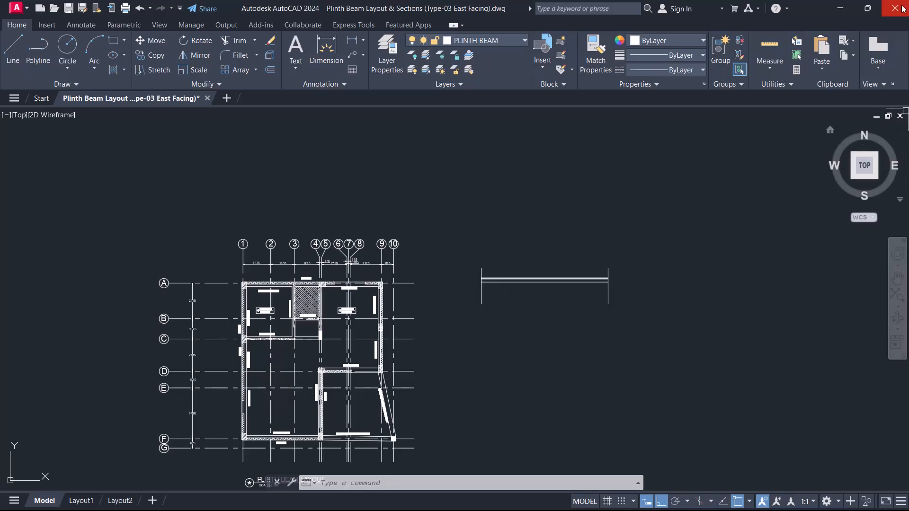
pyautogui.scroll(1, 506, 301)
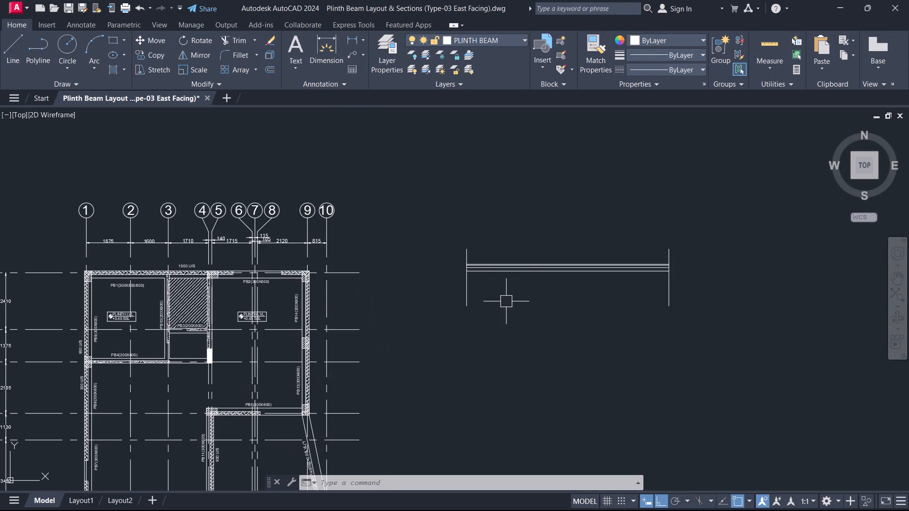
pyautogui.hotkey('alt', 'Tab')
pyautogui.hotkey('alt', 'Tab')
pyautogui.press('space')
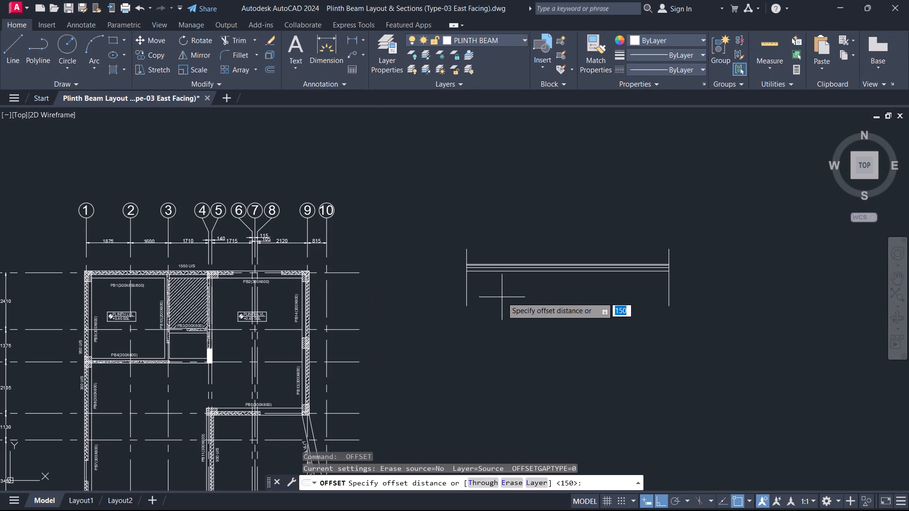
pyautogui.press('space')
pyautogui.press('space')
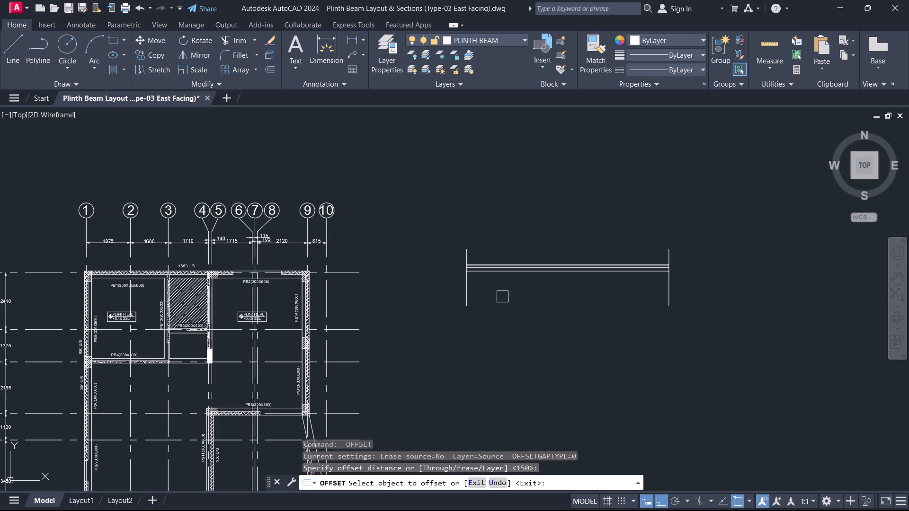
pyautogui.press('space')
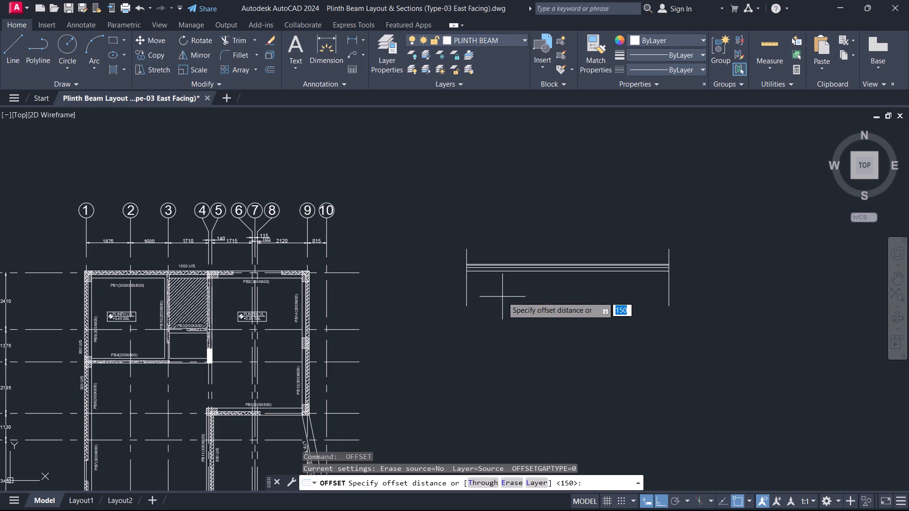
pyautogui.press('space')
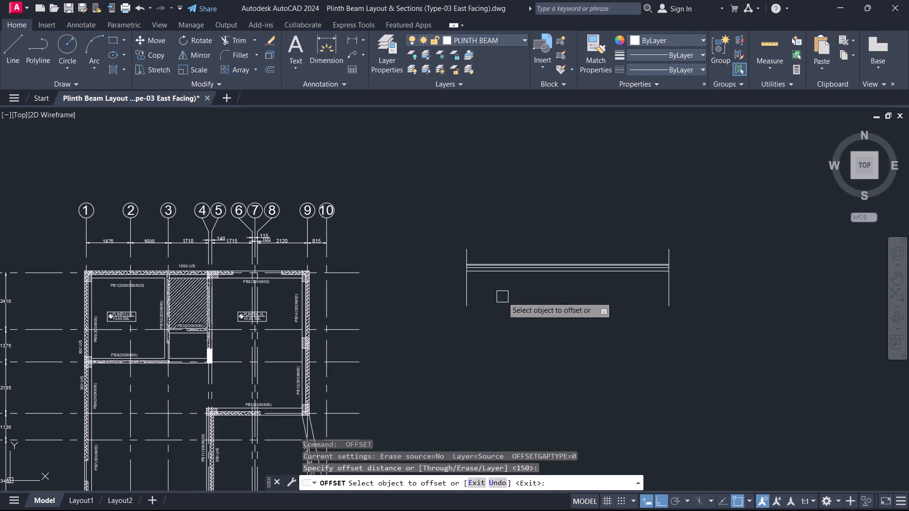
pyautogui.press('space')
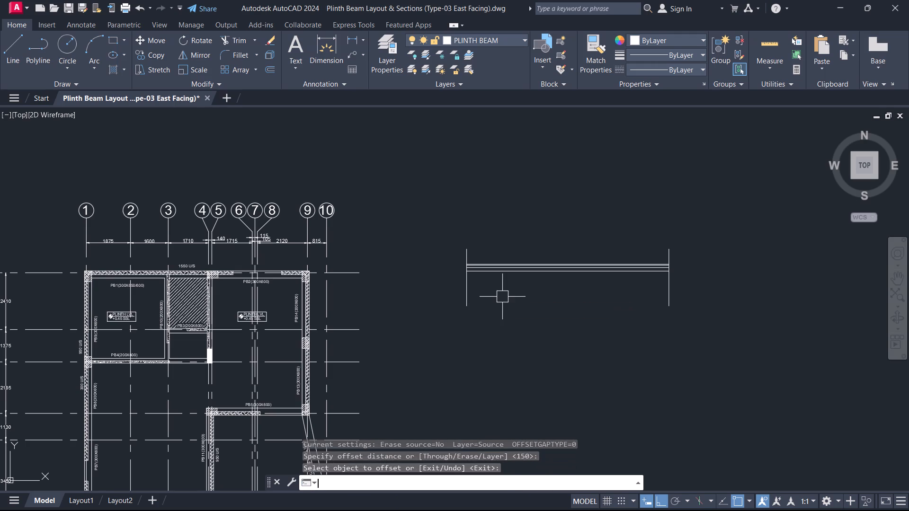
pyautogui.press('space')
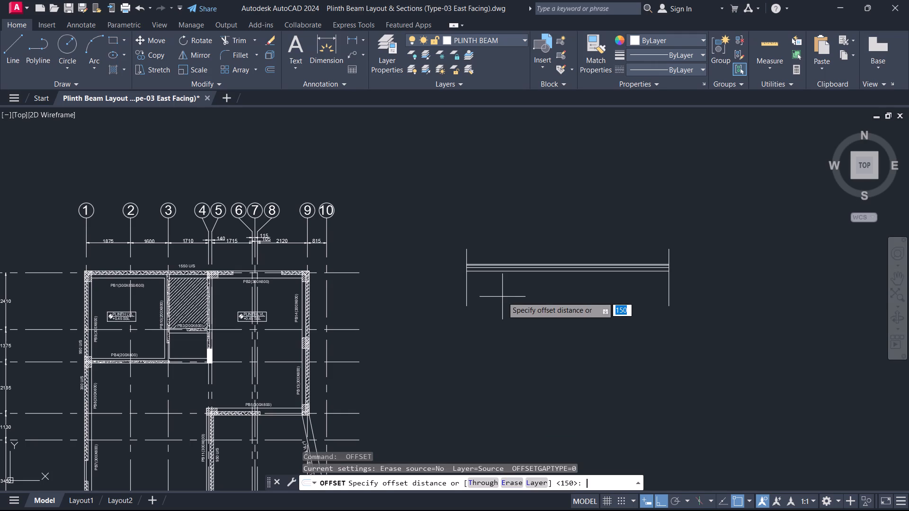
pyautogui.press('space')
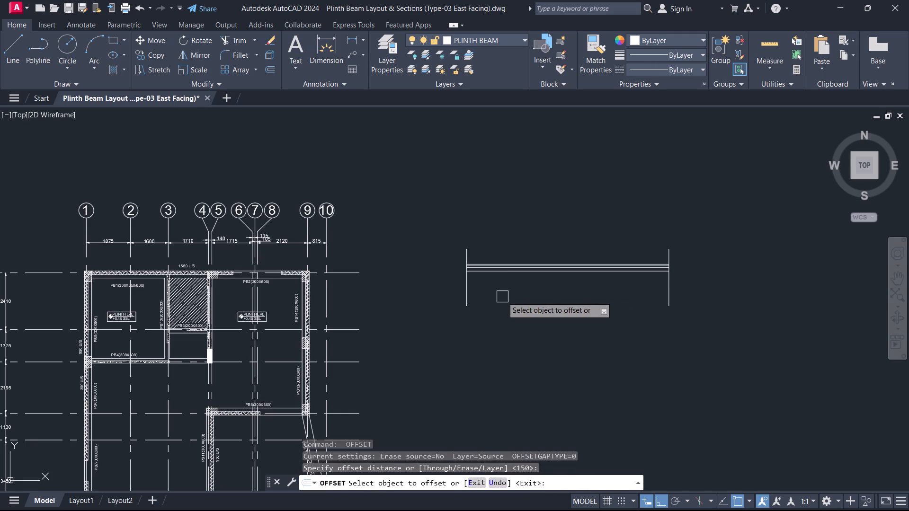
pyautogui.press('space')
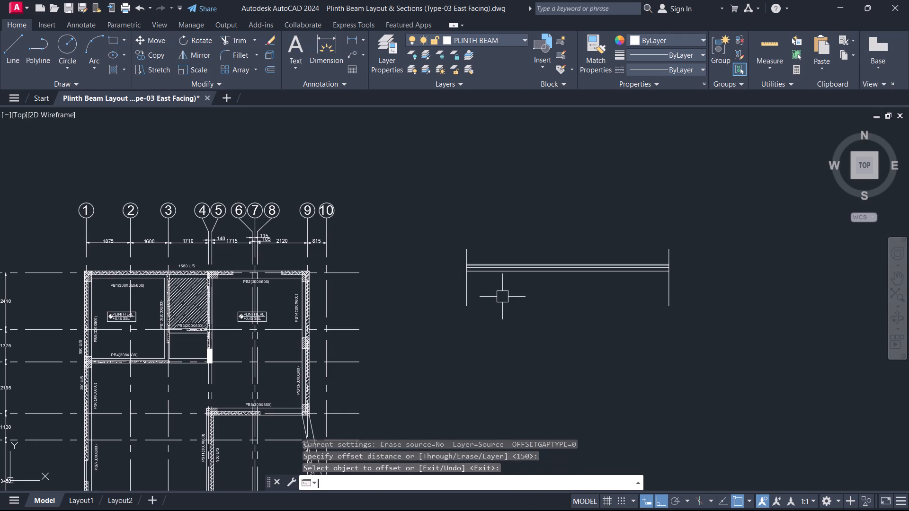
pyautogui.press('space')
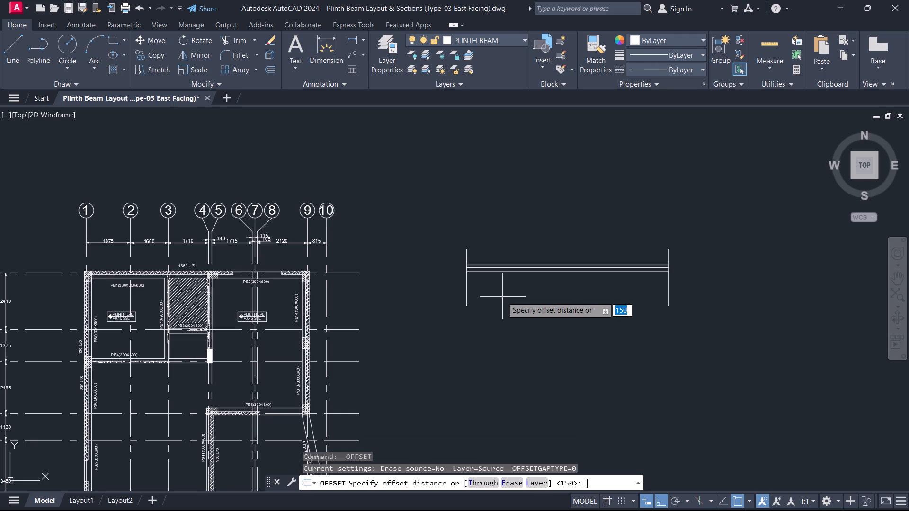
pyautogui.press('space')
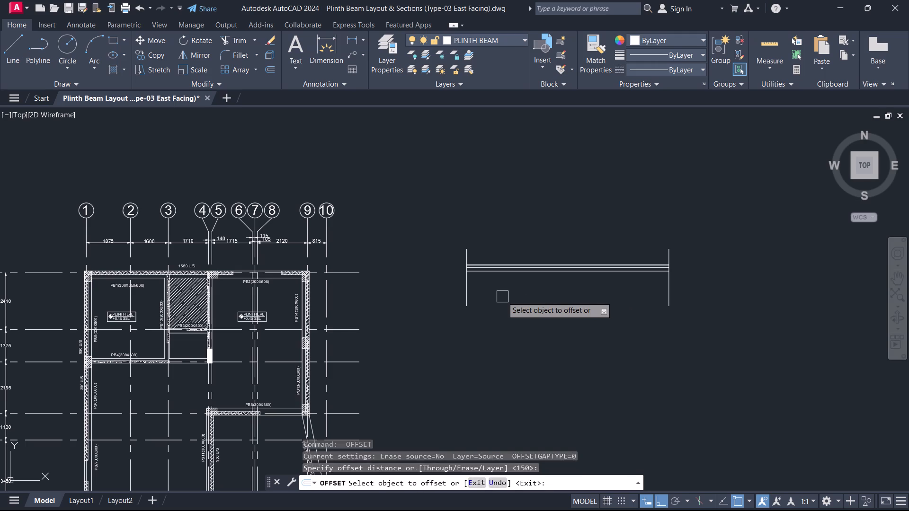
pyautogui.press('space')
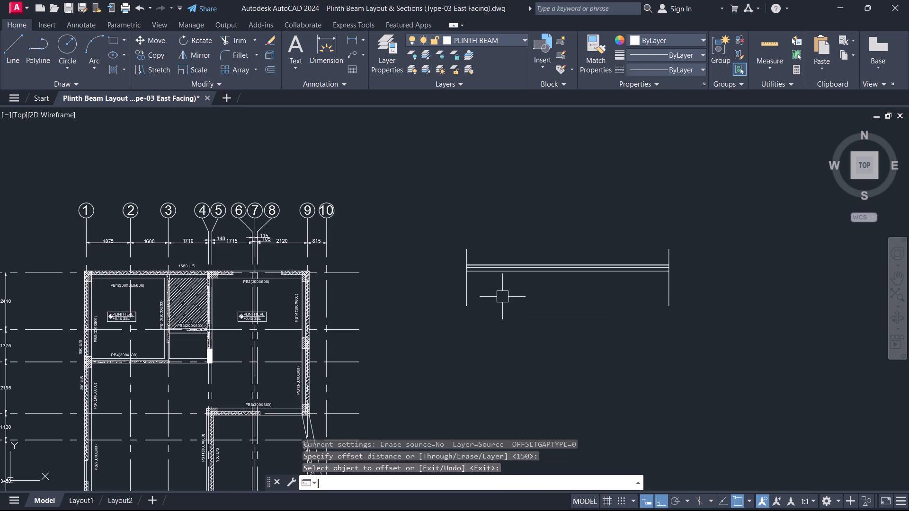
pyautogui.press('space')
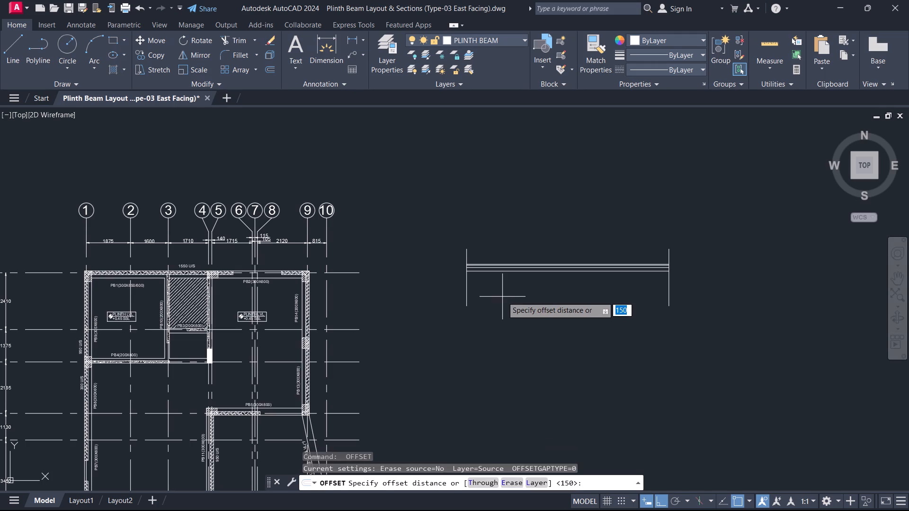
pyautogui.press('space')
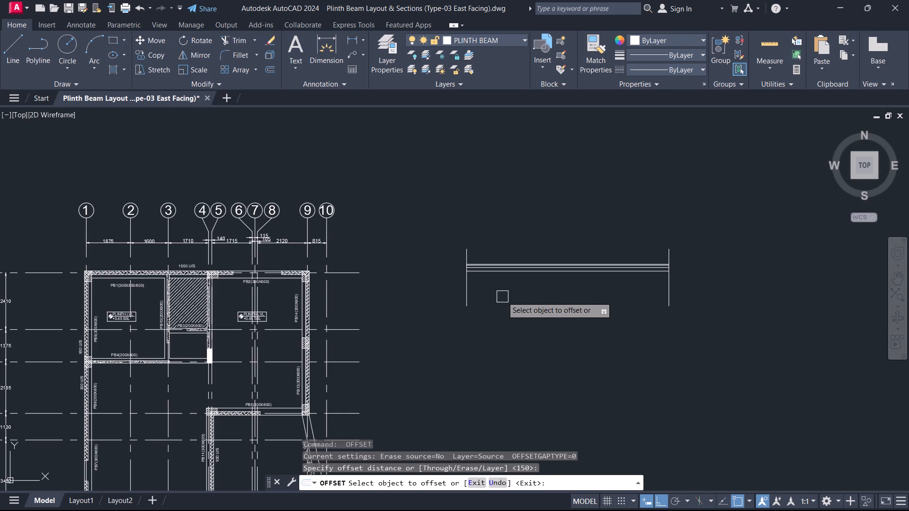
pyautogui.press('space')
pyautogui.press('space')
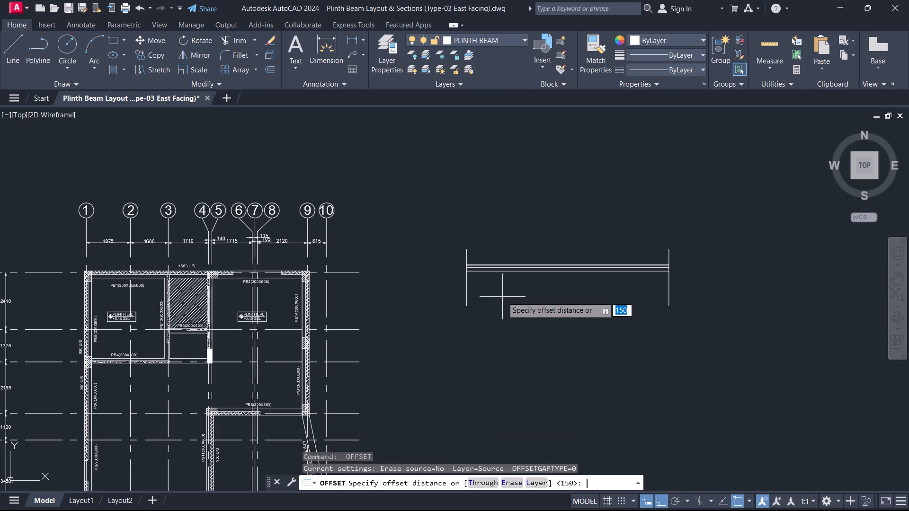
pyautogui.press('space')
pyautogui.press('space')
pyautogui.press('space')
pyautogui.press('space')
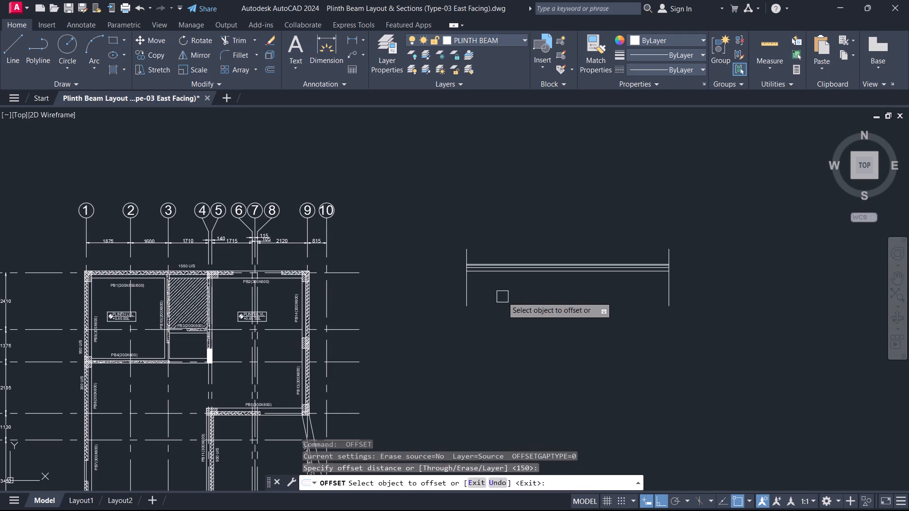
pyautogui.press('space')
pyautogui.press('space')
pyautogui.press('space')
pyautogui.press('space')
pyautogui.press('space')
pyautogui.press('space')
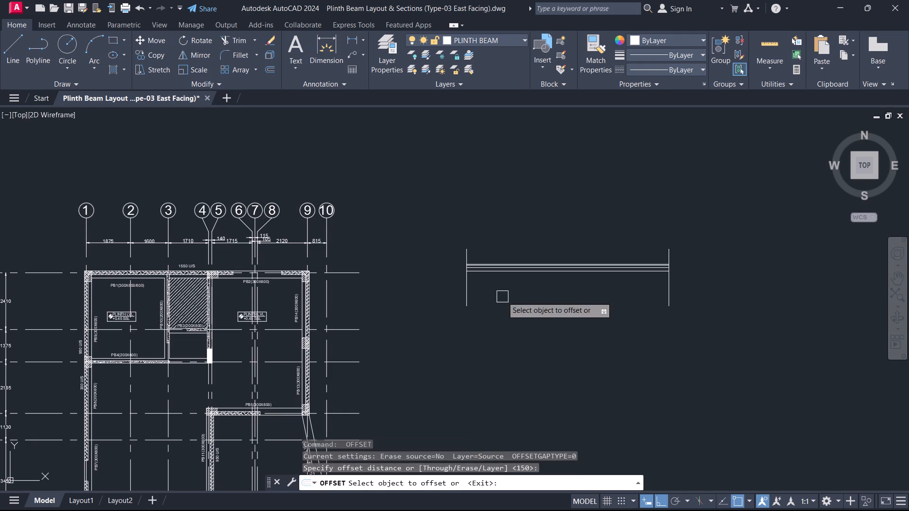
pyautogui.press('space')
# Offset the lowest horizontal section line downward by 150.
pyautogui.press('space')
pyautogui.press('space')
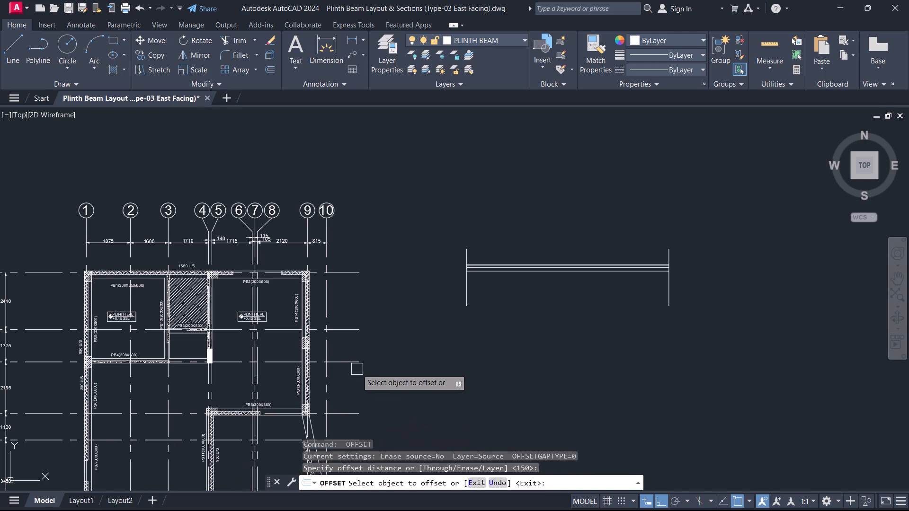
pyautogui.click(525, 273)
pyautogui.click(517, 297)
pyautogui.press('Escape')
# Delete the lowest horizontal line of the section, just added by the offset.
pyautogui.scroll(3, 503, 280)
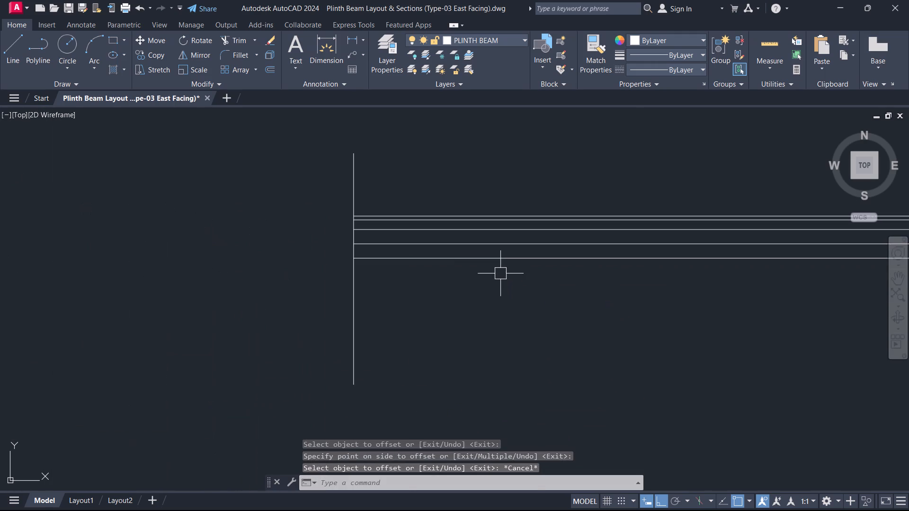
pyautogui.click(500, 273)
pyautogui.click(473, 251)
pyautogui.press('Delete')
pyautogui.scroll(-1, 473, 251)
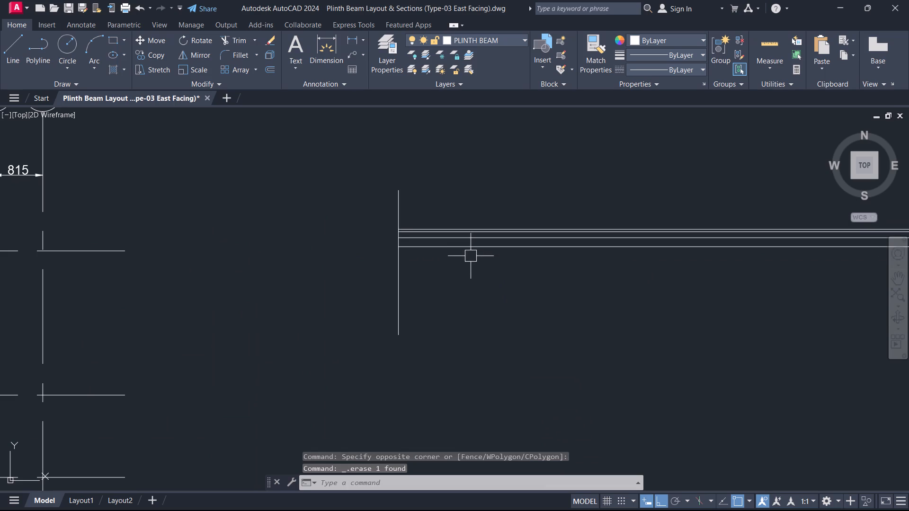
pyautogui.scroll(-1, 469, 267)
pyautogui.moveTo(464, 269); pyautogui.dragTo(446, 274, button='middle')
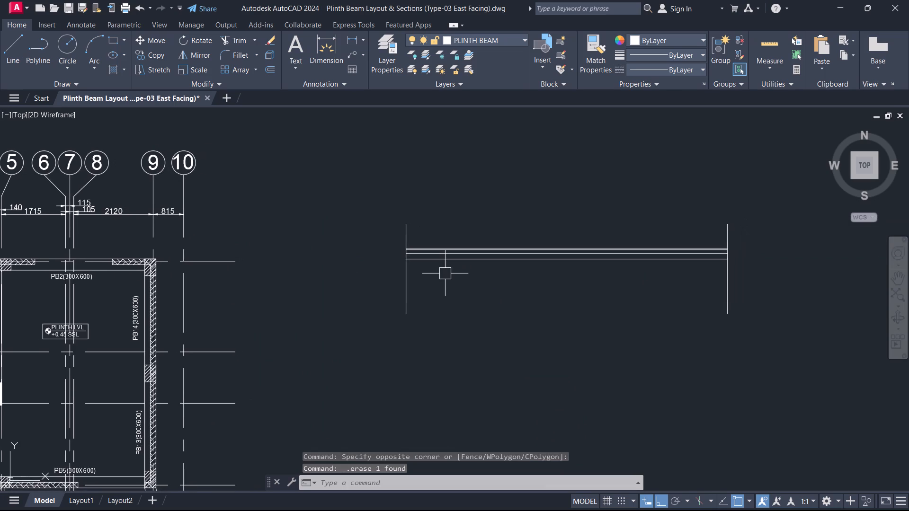
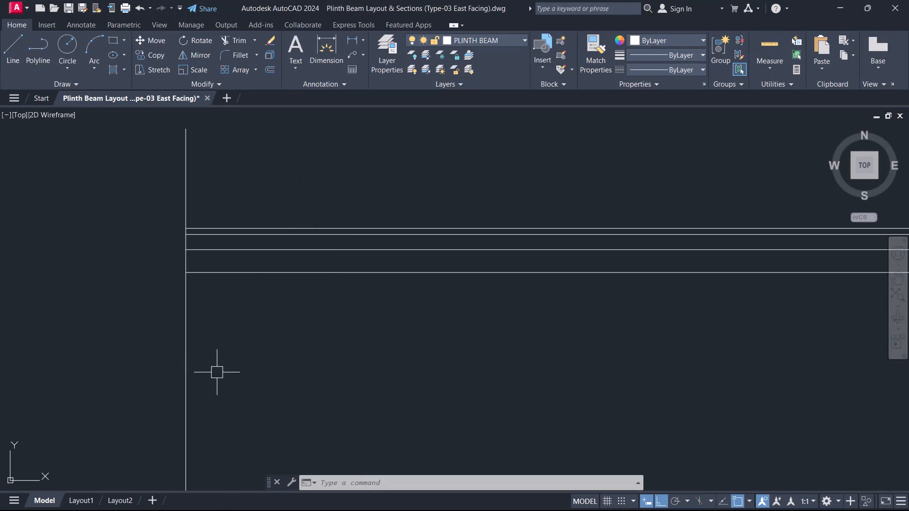
# Stretch the end of the section's third horizontal line from the top leftward, well past the left boundary vertical.
pyautogui.scroll(-3, 304, 232)
pyautogui.moveTo(324, 226); pyautogui.dragTo(386, 238, button='middle')
pyautogui.scroll(1, 326, 226)
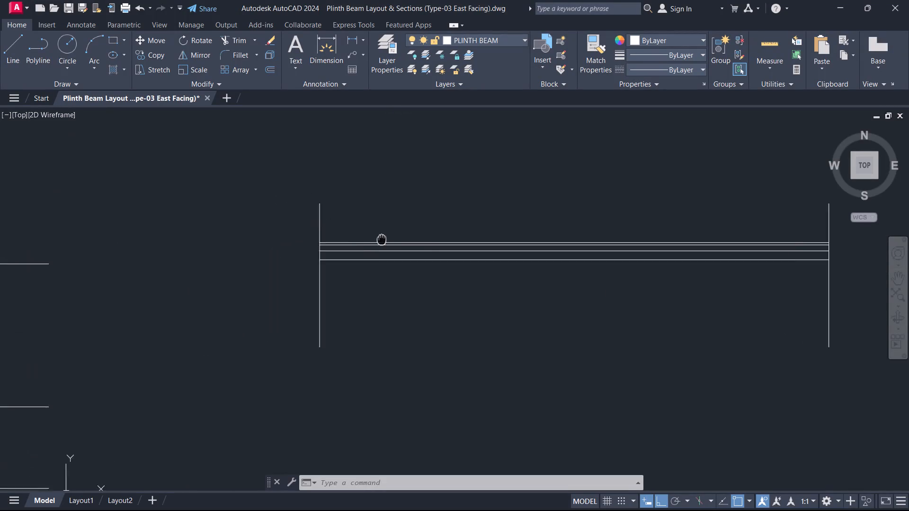
pyautogui.moveTo(386, 238); pyautogui.dragTo(428, 238, button='middle')
pyautogui.scroll(2, 372, 280)
pyautogui.scroll(1, 374, 203)
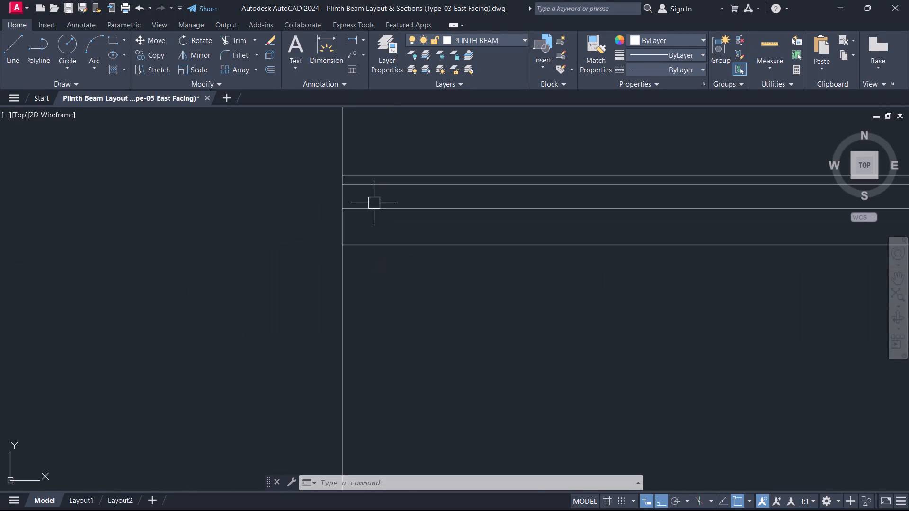
pyautogui.click(367, 217)
pyautogui.click(359, 206)
pyautogui.click(342, 208)
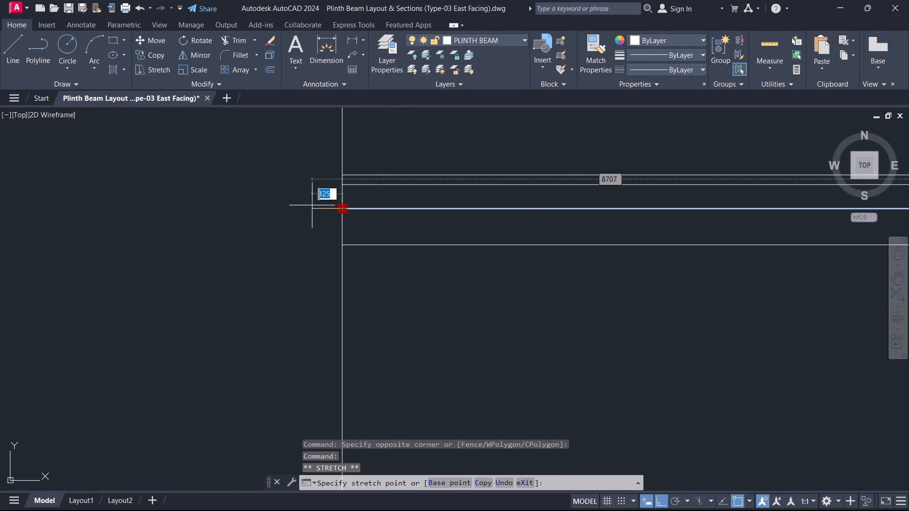
pyautogui.scroll(-5, 174, 193)
pyautogui.scroll(1, 174, 193)
pyautogui.click(65, 186)
pyautogui.press('Escape')
# Draw a vertical line about 1914 long upward from the extended horizontal line, left of the section's boundary vertical.
pyautogui.moveTo(88, 186); pyautogui.dragTo(183, 213, button='middle')
pyautogui.scroll(-2, 132, 213)
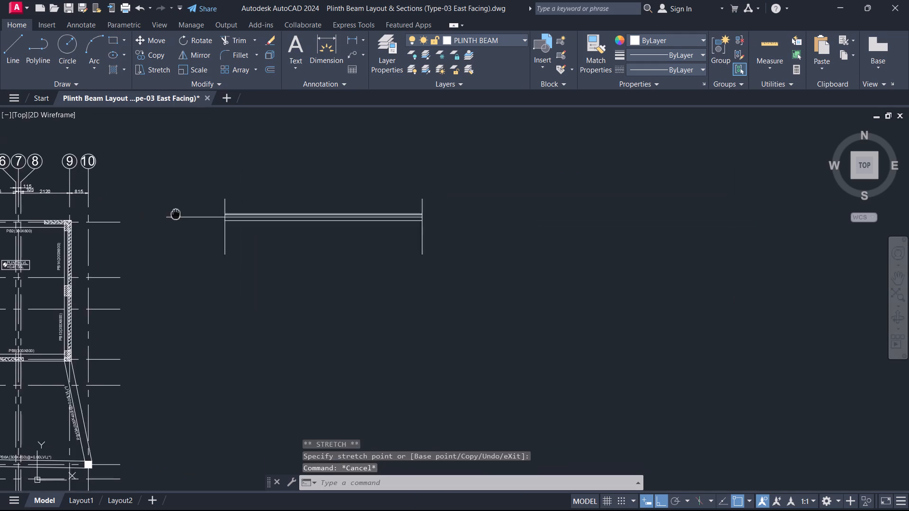
pyautogui.moveTo(183, 213); pyautogui.dragTo(289, 283, button='middle')
pyautogui.scroll(1, 215, 217)
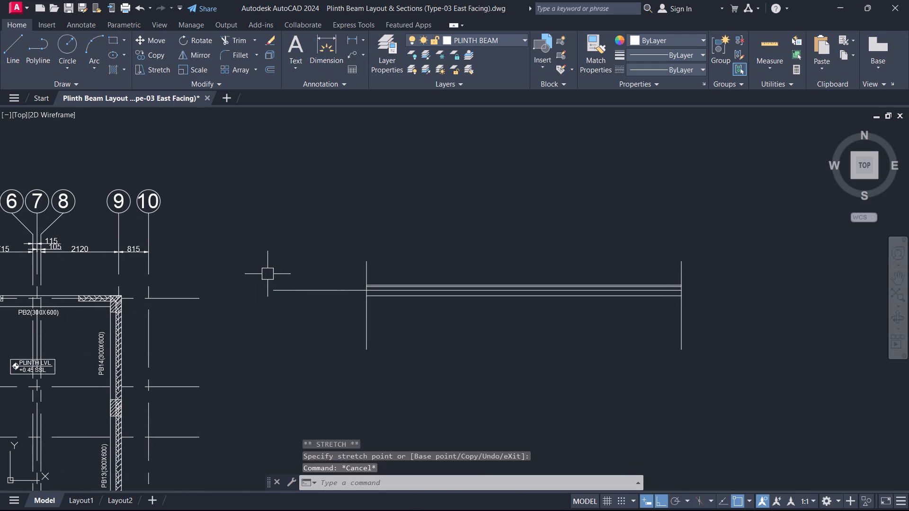
pyautogui.write('L')
pyautogui.press('space')
pyautogui.moveTo(339, 290); pyautogui.dragTo(338, 275)
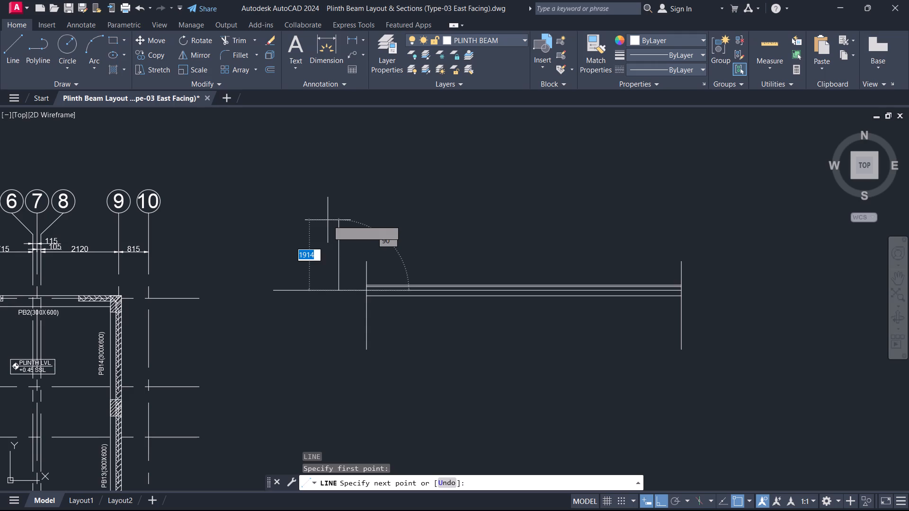
pyautogui.click(328, 220)
pyautogui.press('Escape')
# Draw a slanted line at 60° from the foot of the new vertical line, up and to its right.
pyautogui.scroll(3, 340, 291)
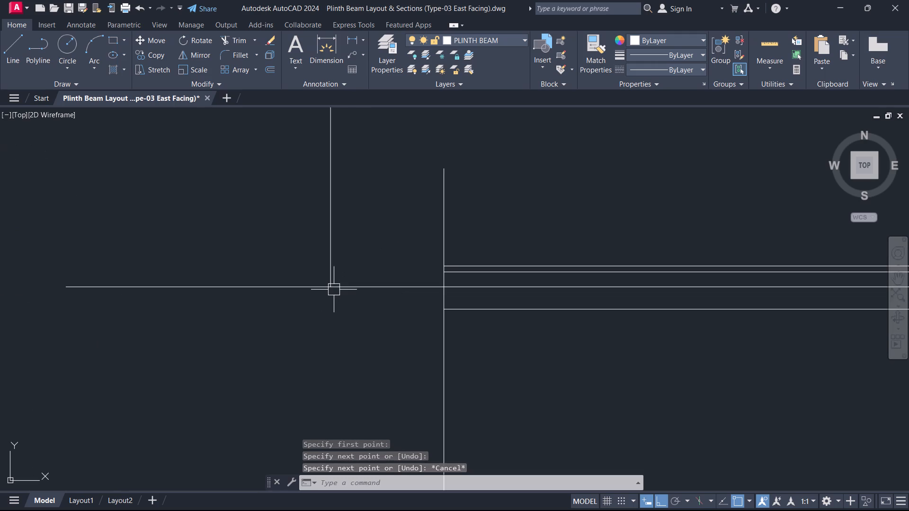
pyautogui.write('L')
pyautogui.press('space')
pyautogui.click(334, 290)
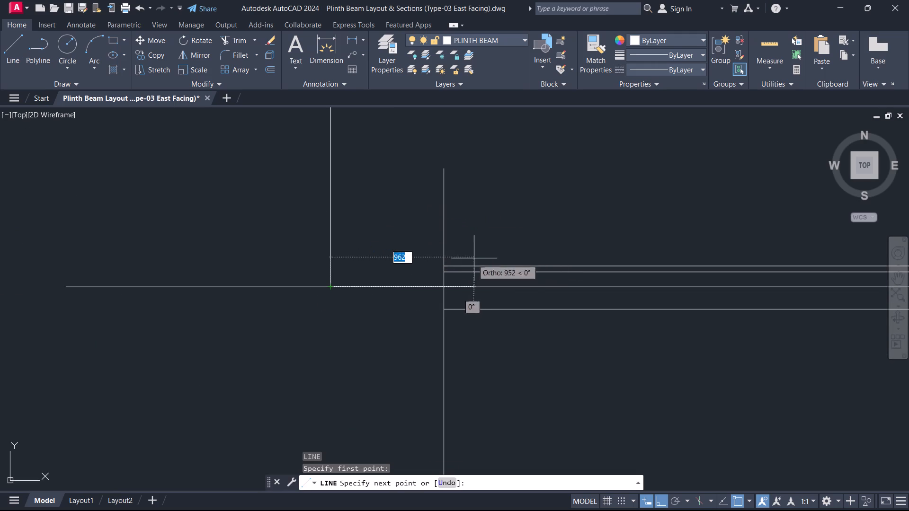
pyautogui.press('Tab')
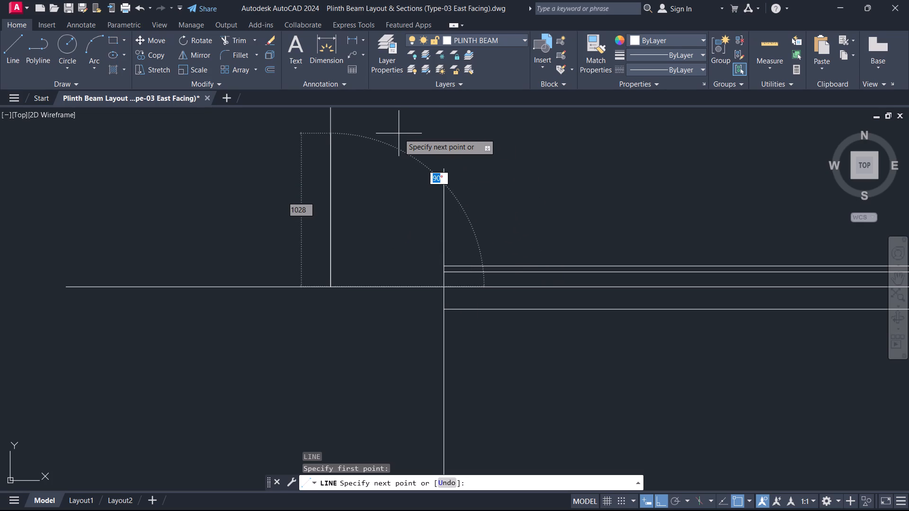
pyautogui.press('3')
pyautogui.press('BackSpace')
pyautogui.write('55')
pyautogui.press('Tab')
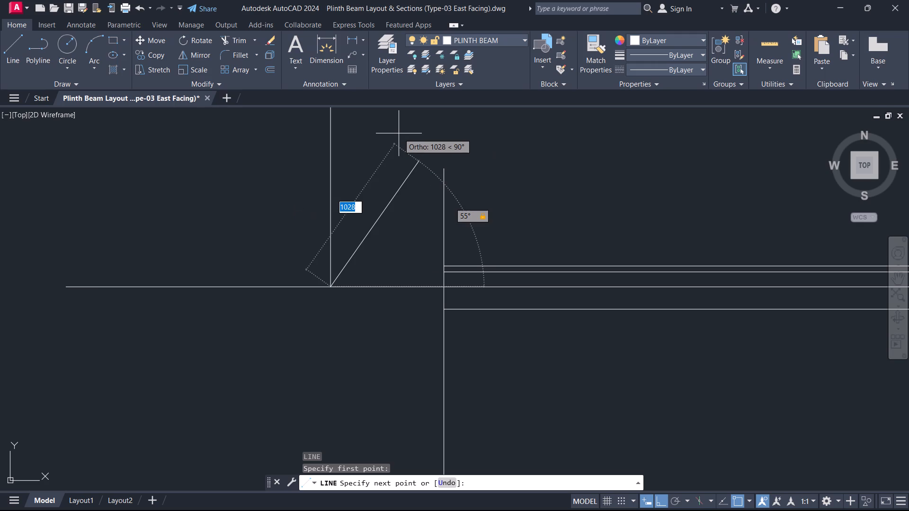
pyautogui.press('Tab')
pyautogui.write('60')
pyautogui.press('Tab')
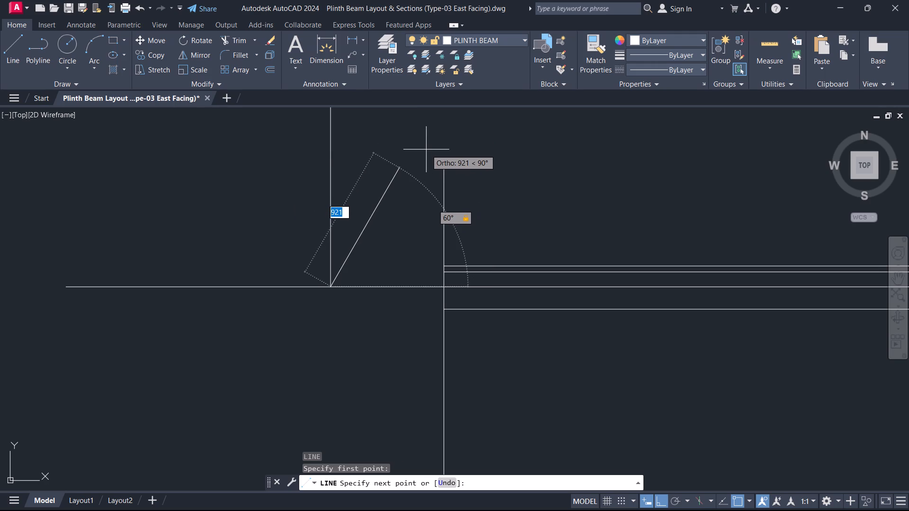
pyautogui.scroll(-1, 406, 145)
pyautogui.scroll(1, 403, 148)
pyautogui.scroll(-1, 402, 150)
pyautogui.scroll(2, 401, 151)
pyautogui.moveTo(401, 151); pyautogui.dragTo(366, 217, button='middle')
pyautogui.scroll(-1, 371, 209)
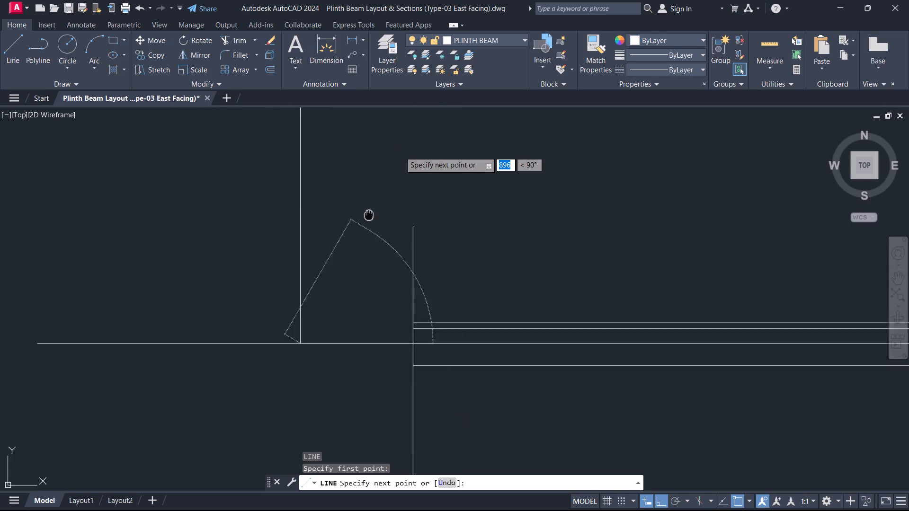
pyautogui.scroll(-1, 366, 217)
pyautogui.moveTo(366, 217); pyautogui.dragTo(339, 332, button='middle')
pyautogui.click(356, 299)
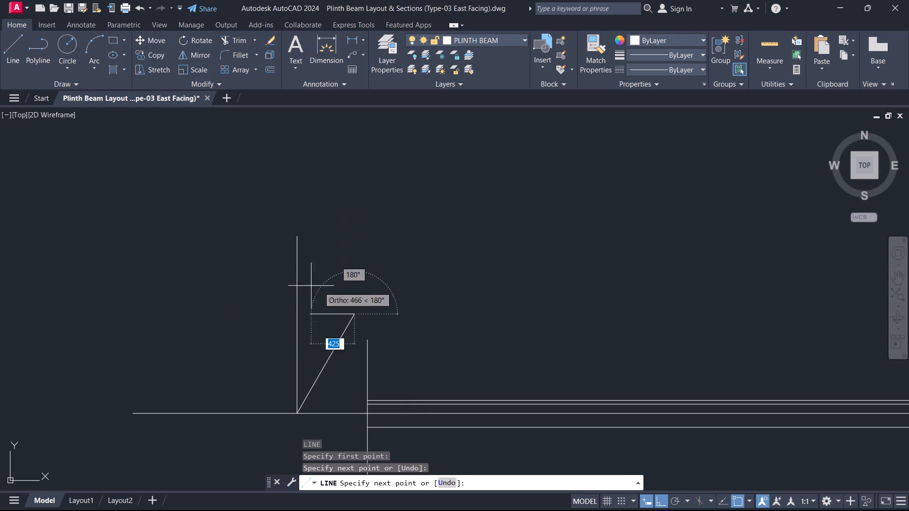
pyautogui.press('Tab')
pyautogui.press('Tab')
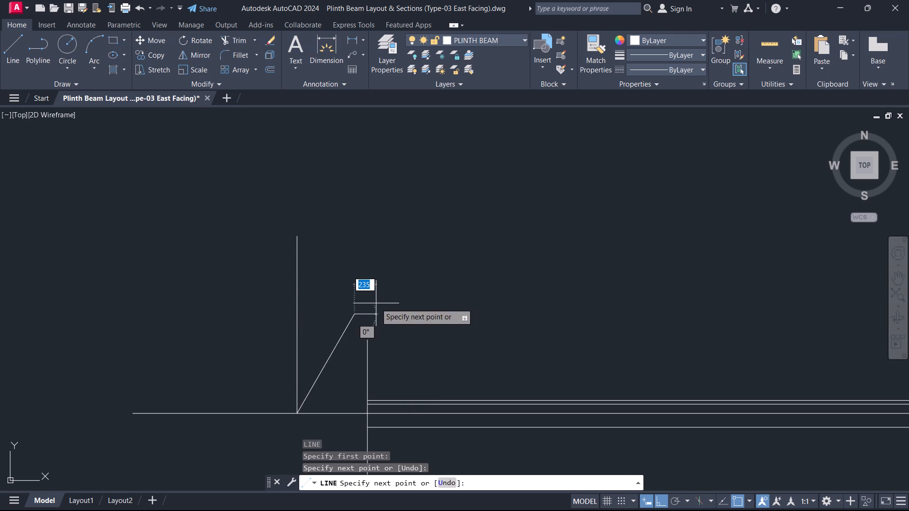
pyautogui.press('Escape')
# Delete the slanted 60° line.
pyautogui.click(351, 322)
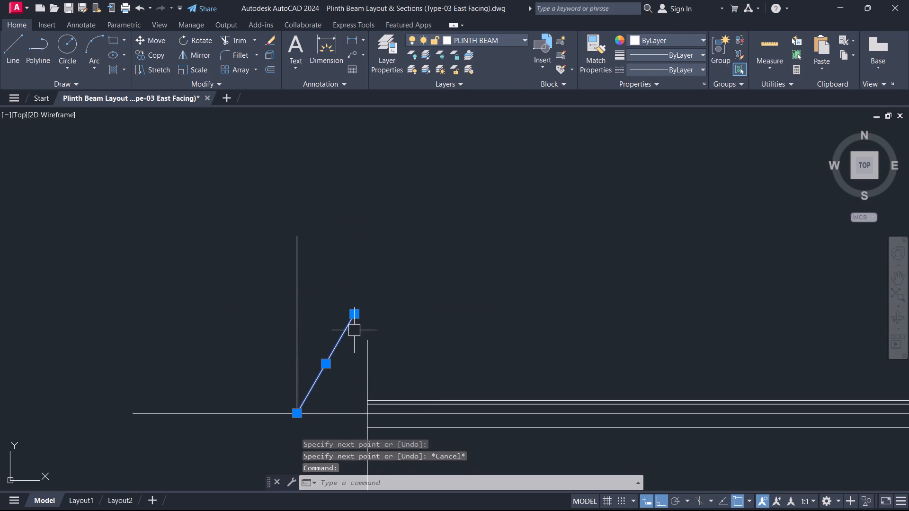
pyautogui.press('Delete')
# Draw a line at 70° from the foot of the vertical, continuing from its top with a horizontal line leftward across the vertical.
pyautogui.write('L')
pyautogui.press('space')
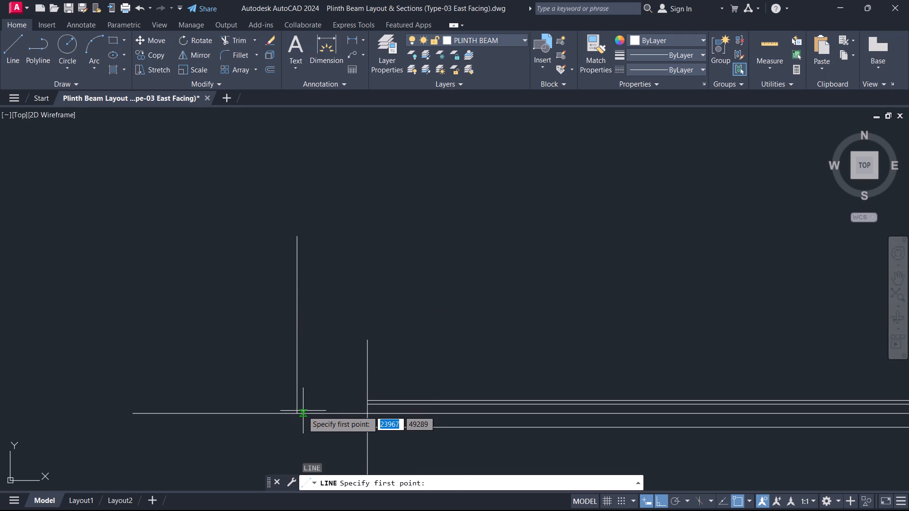
pyautogui.click(300, 408)
pyautogui.press('Tab')
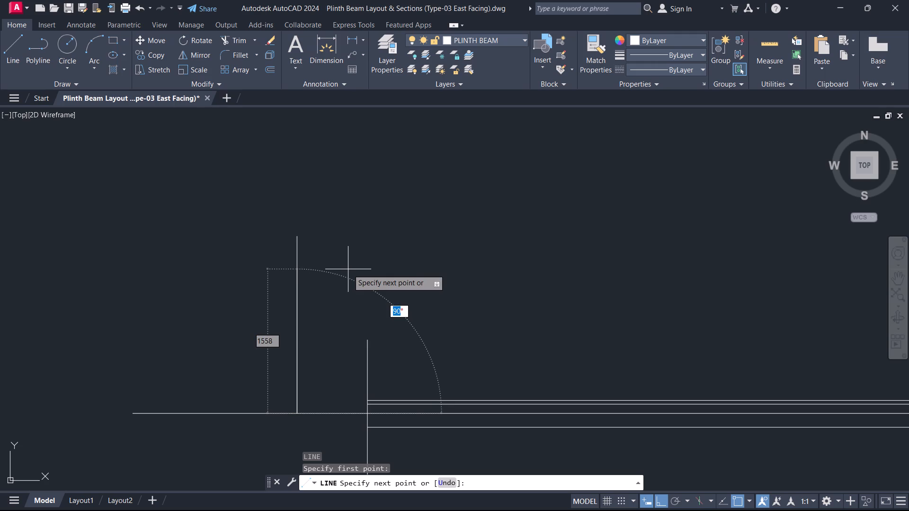
pyautogui.write('75')
pyautogui.press('Tab')
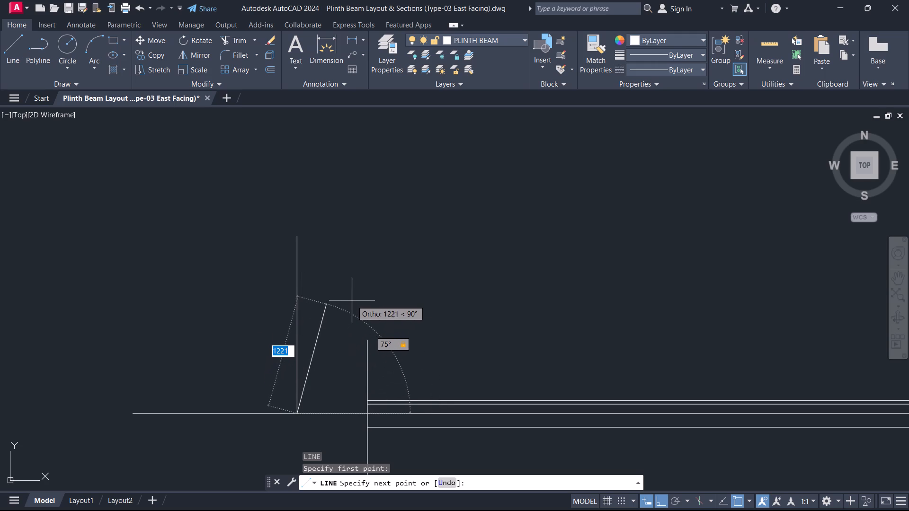
pyautogui.press('Tab')
pyautogui.write('70')
pyautogui.press('Tab')
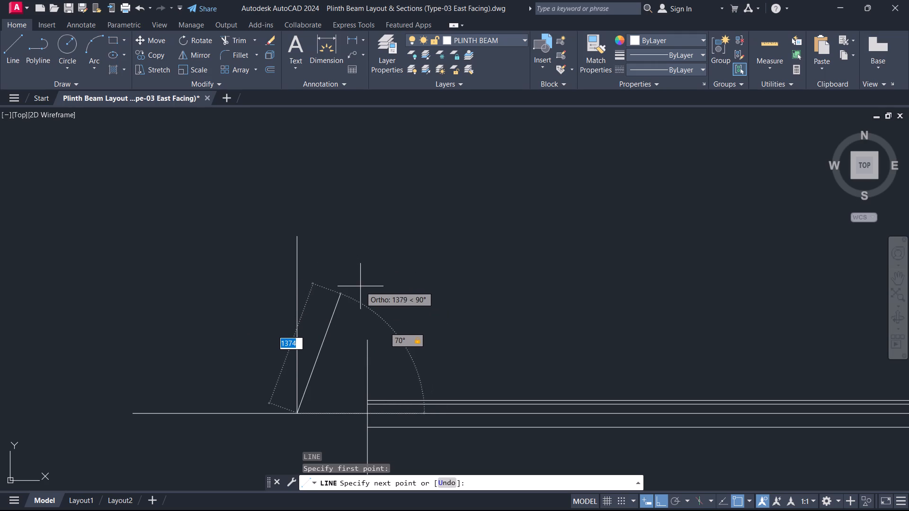
pyautogui.click(348, 299)
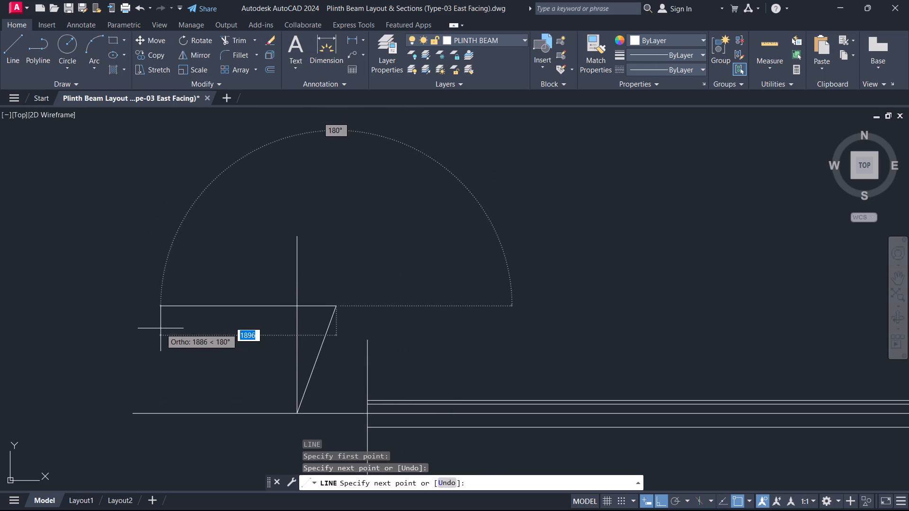
pyautogui.click(134, 322)
pyautogui.press('Tab')
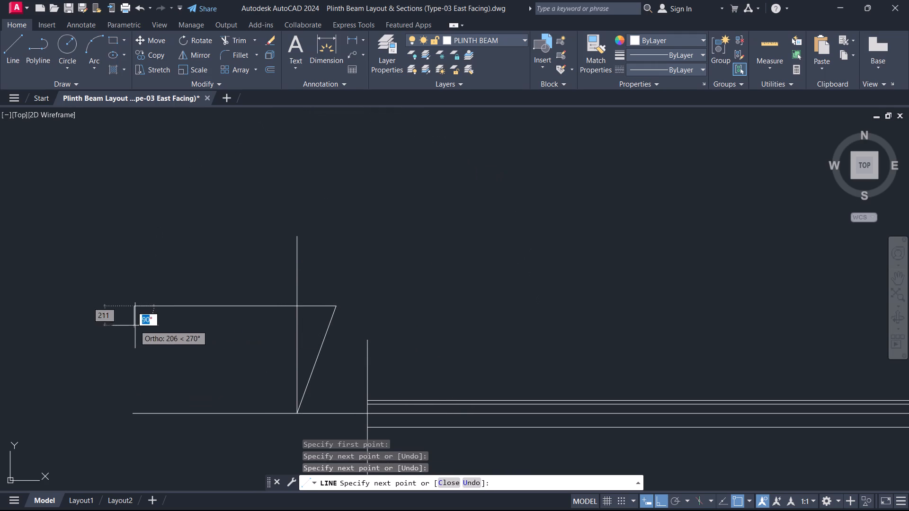
pyautogui.press('Escape')
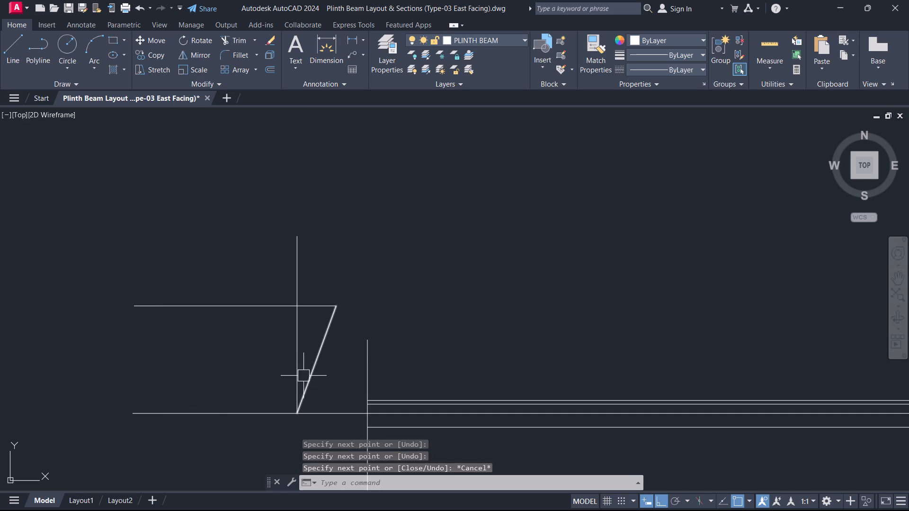
# Draw a short horizontal line rightward from the lower part of the level marker's vertical, crossing the slanted line.
pyautogui.write('L')
pyautogui.press('space')
pyautogui.click(296, 370)
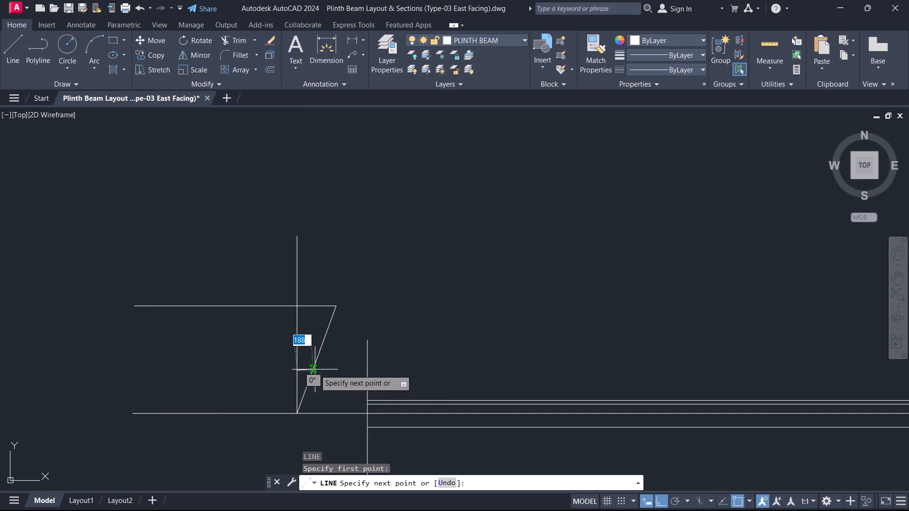
pyautogui.click(339, 370)
pyautogui.press('Escape')
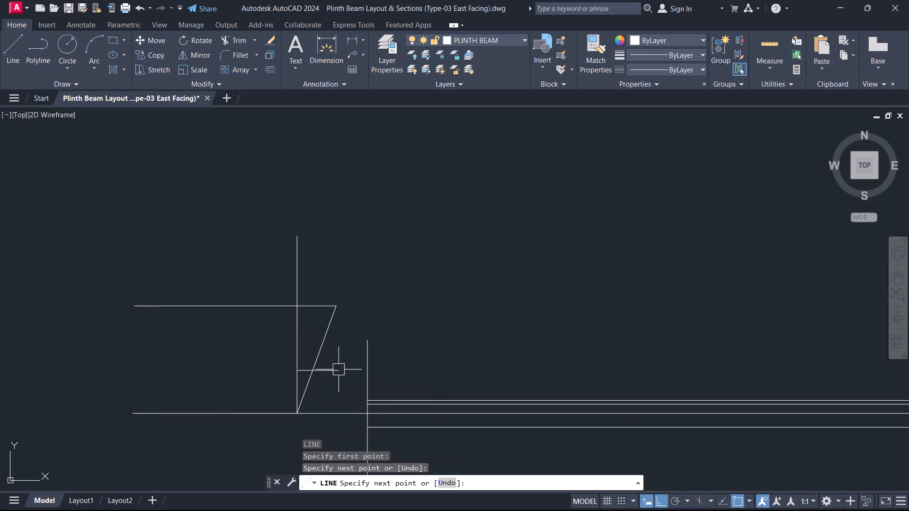
# Trim the part of the short horizontal line that extends beyond the slanted line.
pyautogui.scroll(1, 319, 383)
pyautogui.write('TR')
pyautogui.press('space')
pyautogui.moveTo(320, 381); pyautogui.dragTo(331, 347)
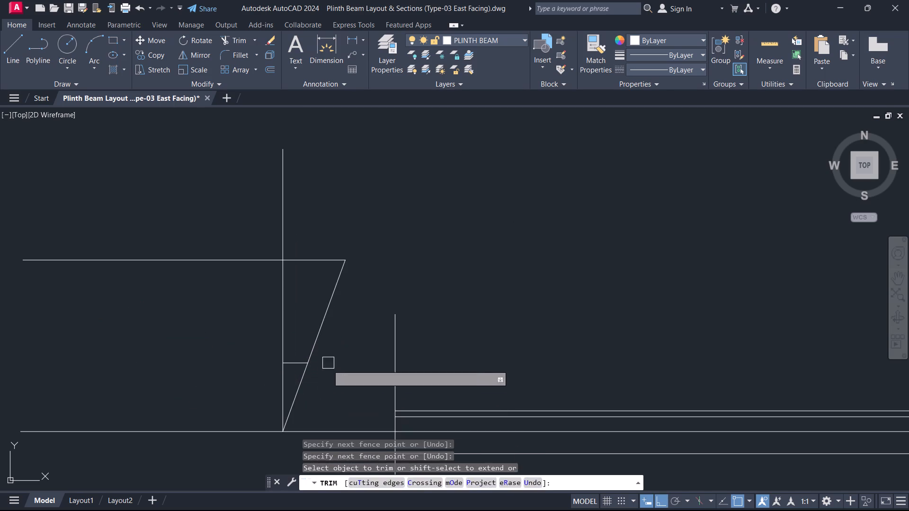
pyautogui.press('Escape')
# Fill the small triangle at the foot of the level marker with a Solid hatch.
pyautogui.press('h')
pyautogui.press('space')
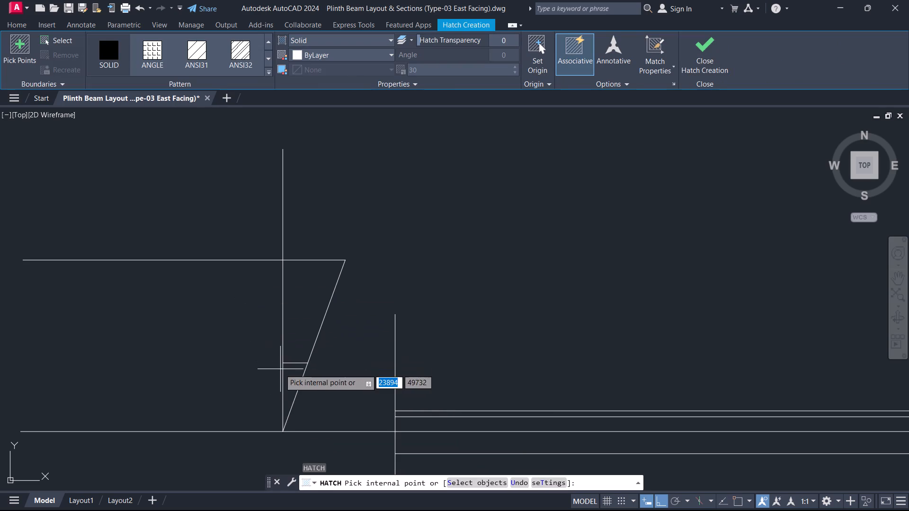
pyautogui.click(292, 381)
pyautogui.press('Escape')
# Examine the existing plinth level label and its symbol in the plan as a reference for the section's level marker.
pyautogui.scroll(-2, 249, 384)
pyautogui.scroll(1, 237, 387)
pyautogui.scroll(-1, 237, 387)
pyautogui.moveTo(226, 385); pyautogui.dragTo(342, 404, button='middle')
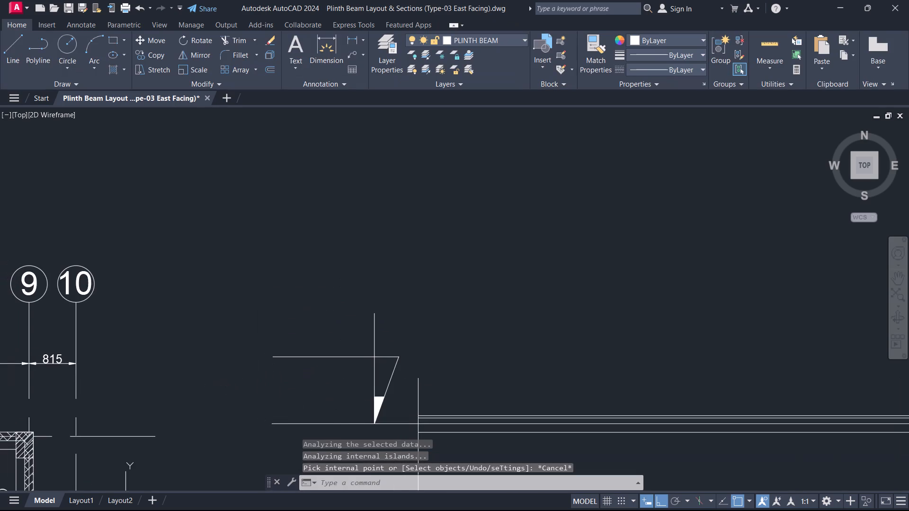
pyautogui.moveTo(342, 404); pyautogui.dragTo(342, 405, button='middle')
pyautogui.scroll(-2, 253, 377)
pyautogui.scroll(-1, 200, 375)
pyautogui.scroll(7, 142, 417)
pyautogui.middleClick(142, 417)
pyautogui.click(152, 393)
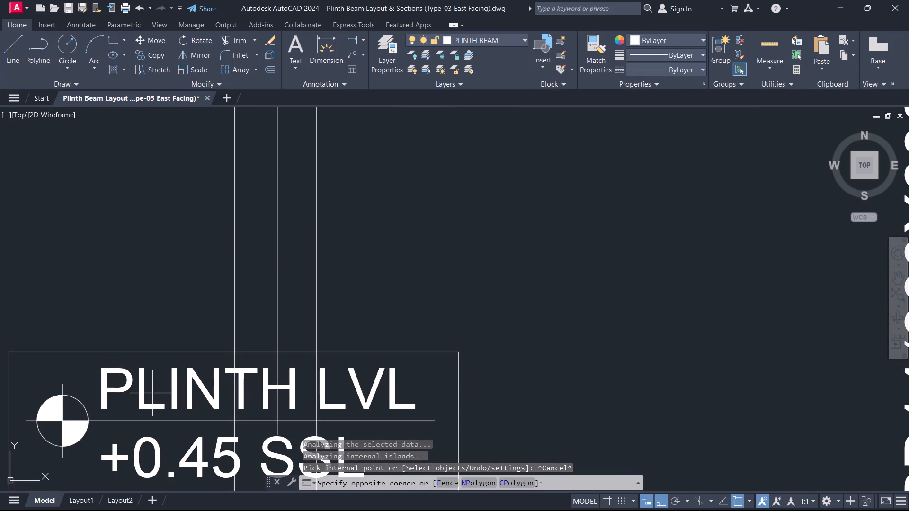
pyautogui.click(141, 393)
pyautogui.press('Escape')
pyautogui.scroll(-6, 214, 398)
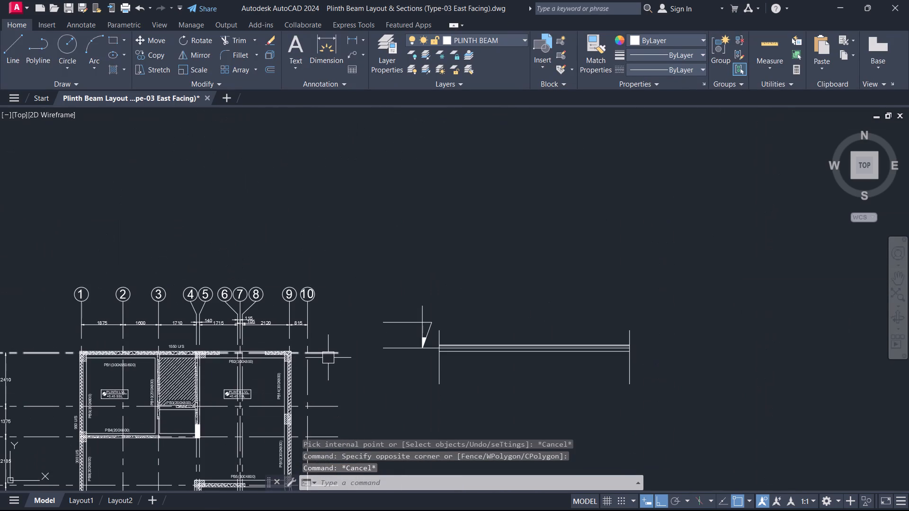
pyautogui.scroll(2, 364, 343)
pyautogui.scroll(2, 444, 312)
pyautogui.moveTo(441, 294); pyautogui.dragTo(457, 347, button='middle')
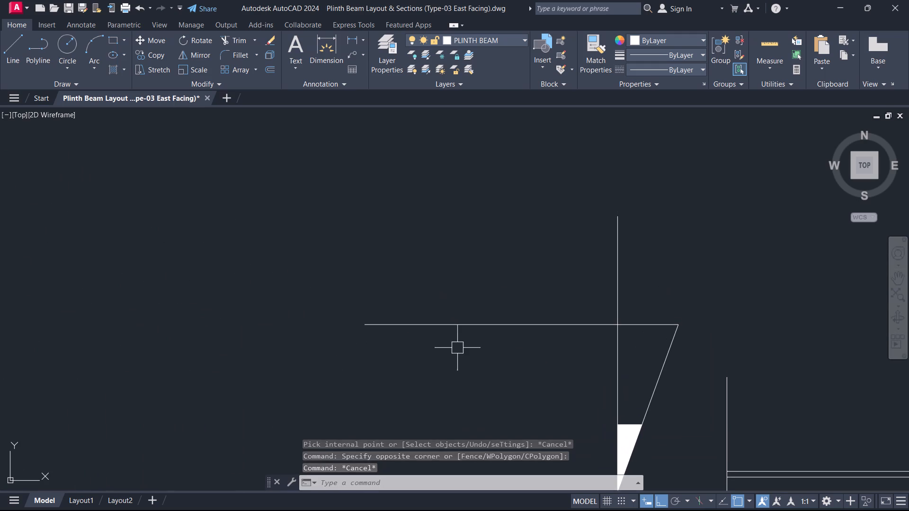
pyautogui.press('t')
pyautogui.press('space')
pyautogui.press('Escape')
# Copy the PB2(300X600) beam label from the plan to just above the section level marker's horizontal line.
pyautogui.scroll(-5, 326, 292)
pyautogui.scroll(5, 206, 326)
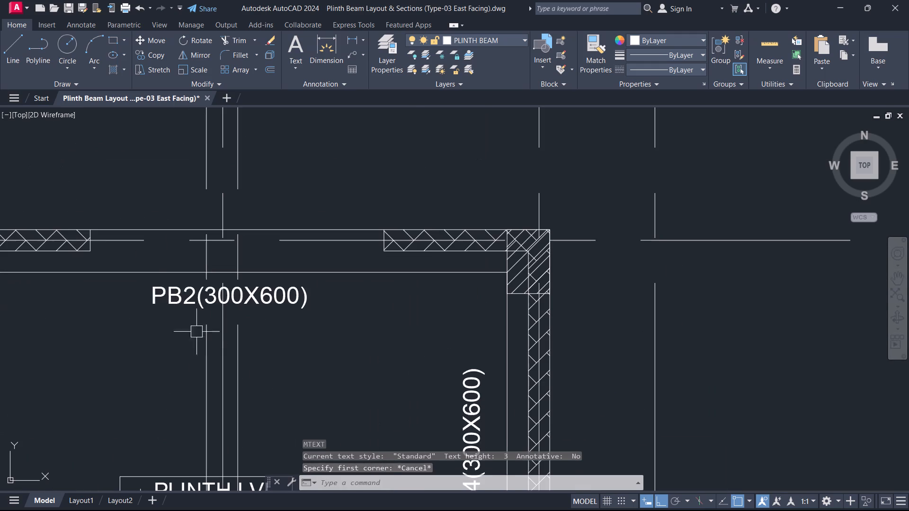
pyautogui.click(156, 292)
pyautogui.press('c')
pyautogui.press('o')
pyautogui.press('space')
pyautogui.moveTo(169, 327); pyautogui.dragTo(191, 329)
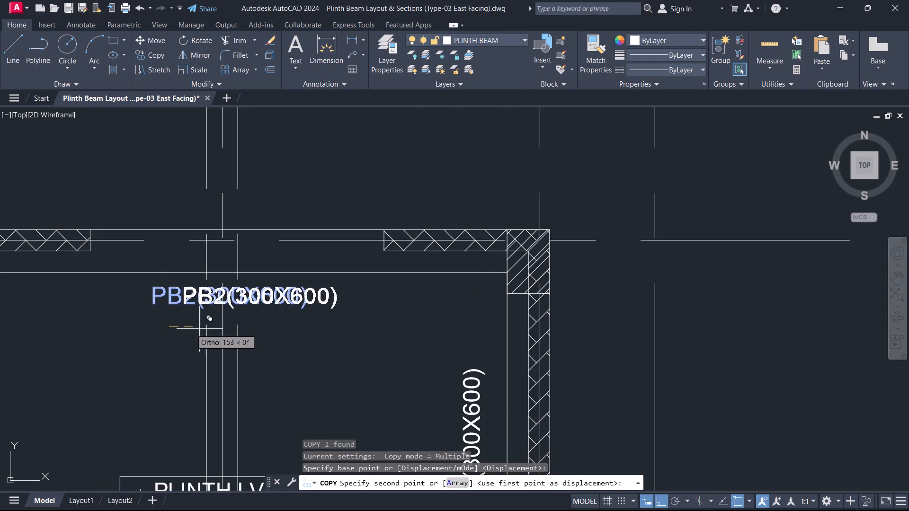
pyautogui.scroll(-4, 382, 297)
pyautogui.moveTo(382, 297); pyautogui.dragTo(297, 386, button='middle')
pyautogui.scroll(3, 397, 330)
pyautogui.moveTo(576, 321); pyautogui.dragTo(537, 333, button='middle')
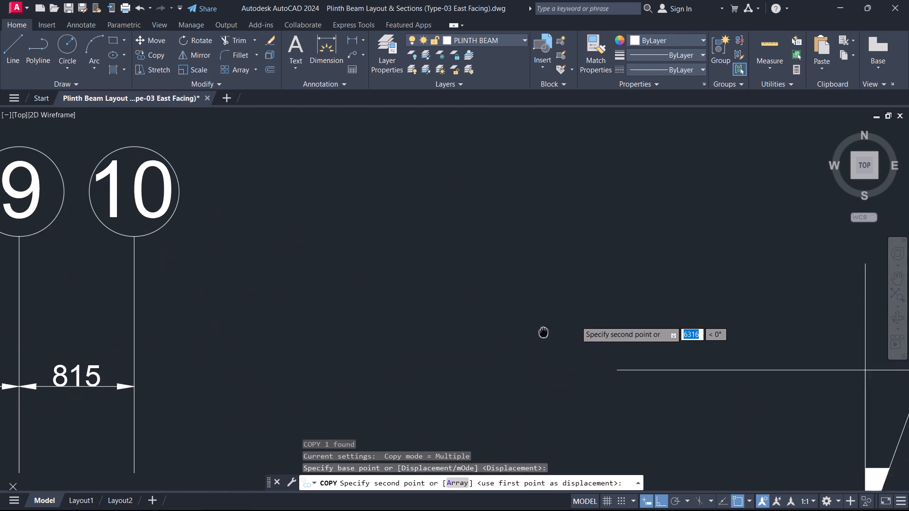
pyautogui.moveTo(537, 333); pyautogui.dragTo(445, 350, button='middle')
pyautogui.press('F8')
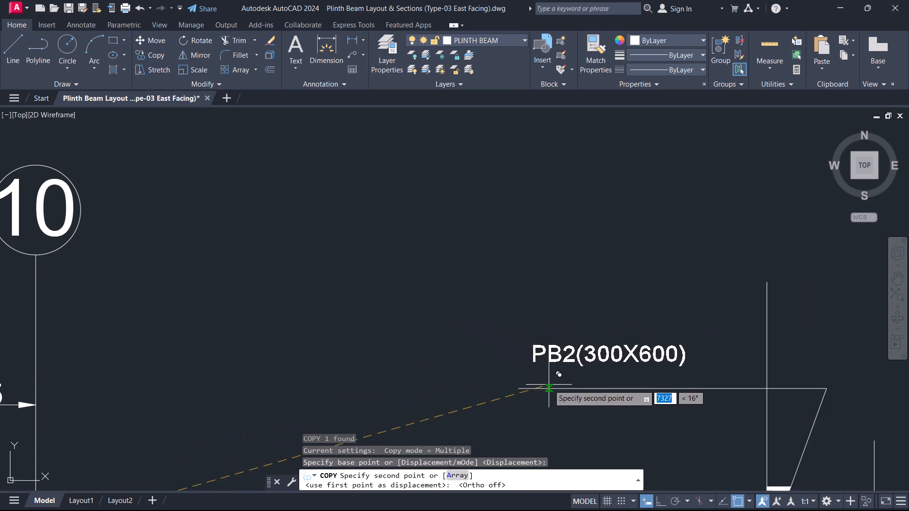
pyautogui.scroll(1, 550, 385)
pyautogui.click(579, 407)
pyautogui.press('Escape')
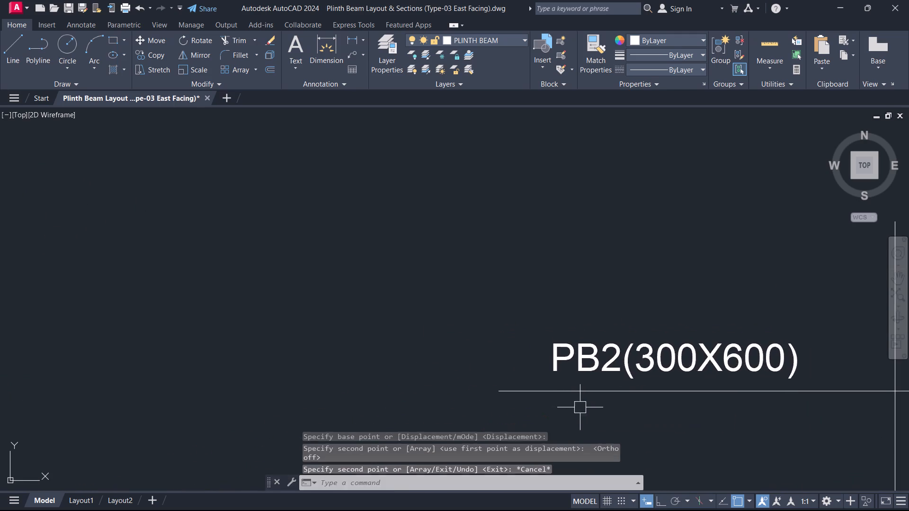
# Change the copied label above the level marker's horizontal line to read PLINTH LVL.
pyautogui.scroll(-5, 567, 405)
pyautogui.moveTo(554, 396); pyautogui.dragTo(529, 328, button='middle')
pyautogui.scroll(1, 553, 394)
pyautogui.scroll(3, 571, 318)
pyautogui.doubleClick(589, 371)
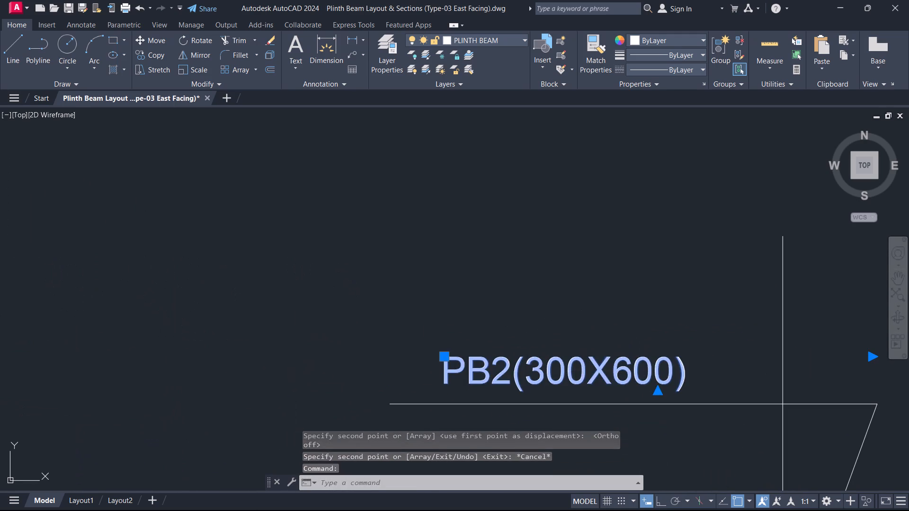
pyautogui.hotkey('ctrl', 'a')
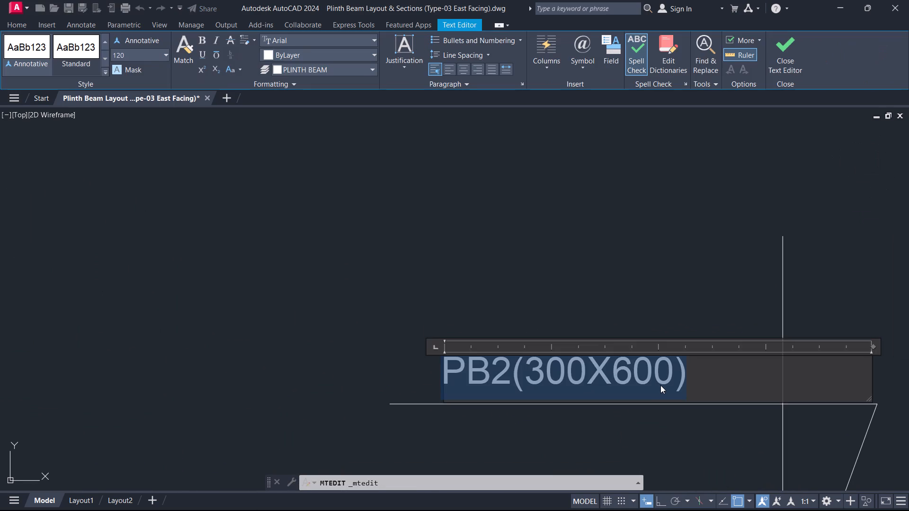
pyautogui.write('PLINT')
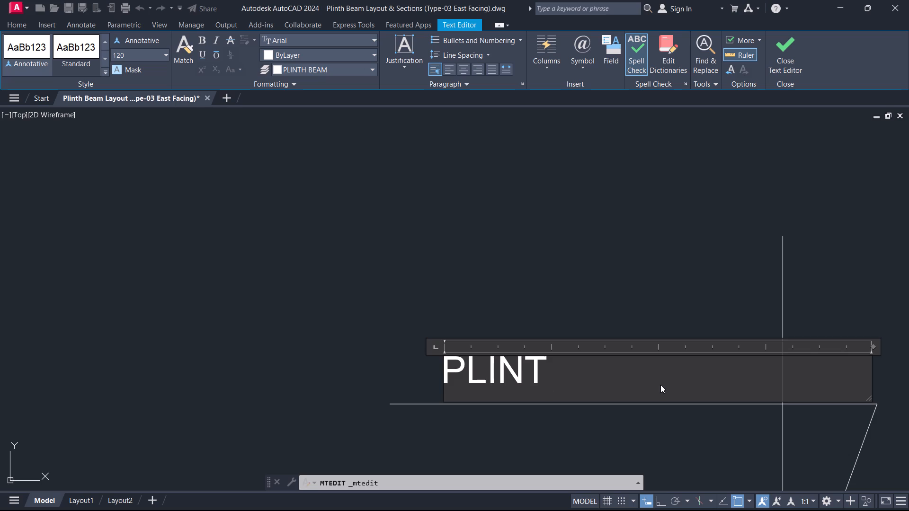
pyautogui.write('H LVL')
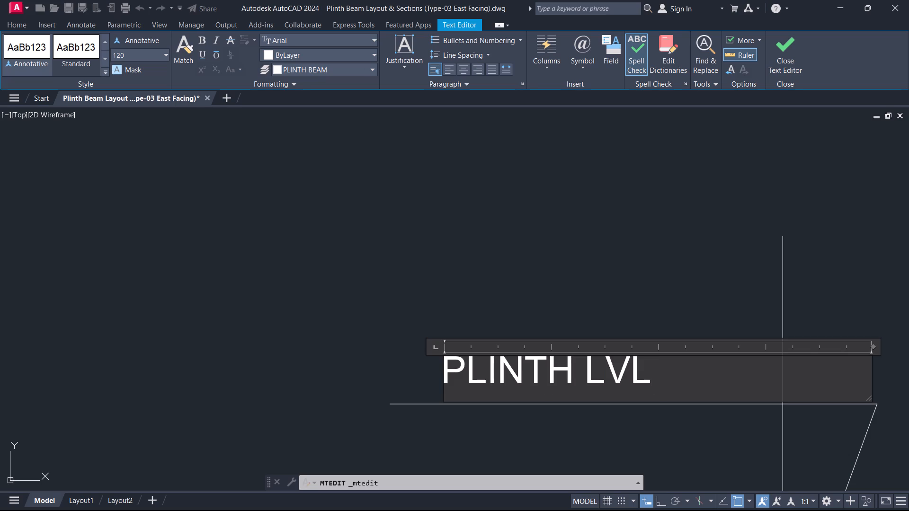
pyautogui.click(650, 309)
# Copy the PLINTH LVL label to just below the level marker's horizontal line.
pyautogui.click(597, 385)
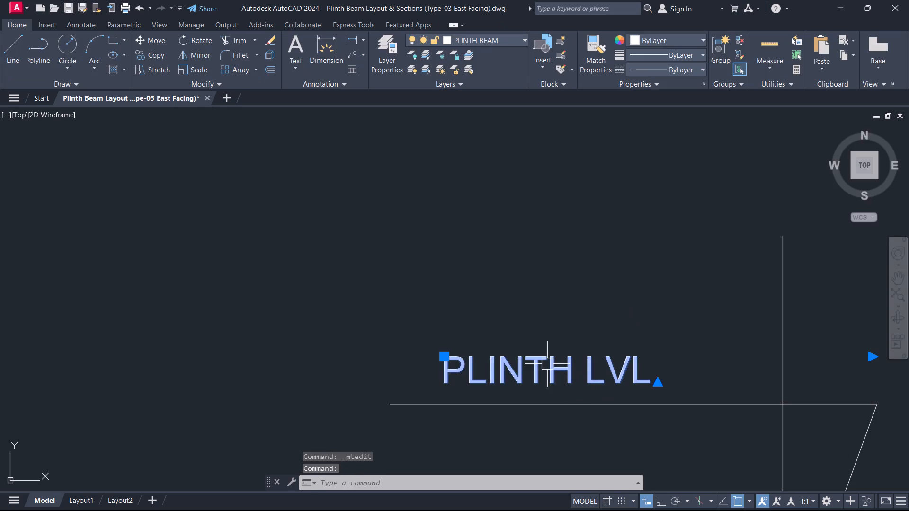
pyautogui.write('CO')
pyautogui.press('space')
pyautogui.click(547, 364)
pyautogui.moveTo(562, 425); pyautogui.dragTo(613, 289, button='middle')
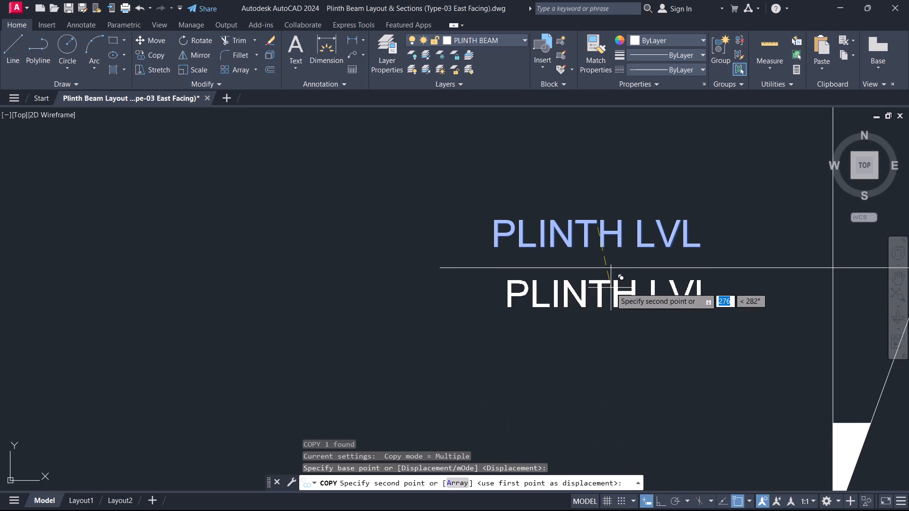
pyautogui.click(605, 289)
pyautogui.press('Escape')
# Change the label below the horizontal line to read +0.45 SSL.
pyautogui.doubleClick(597, 292)
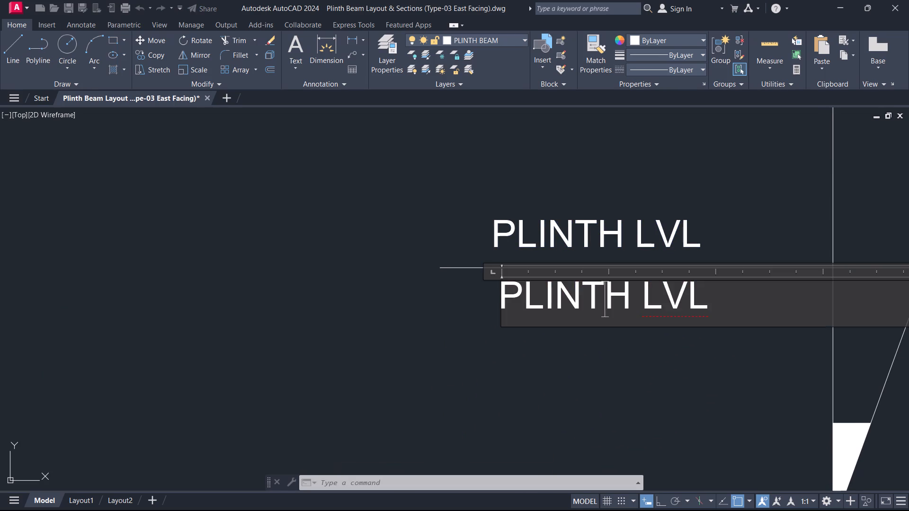
pyautogui.hotkey('ctrl', 'a')
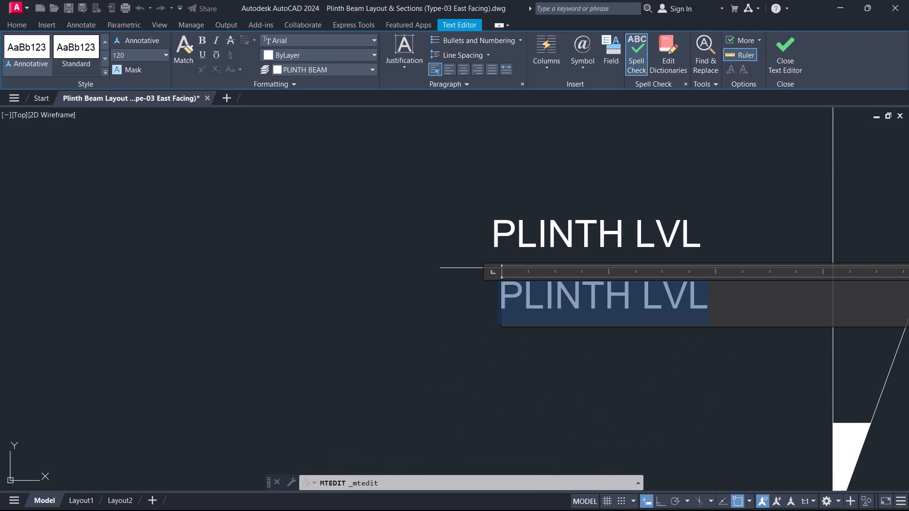
pyautogui.write('+0.45')
pyautogui.press('space')
pyautogui.write('SSL')
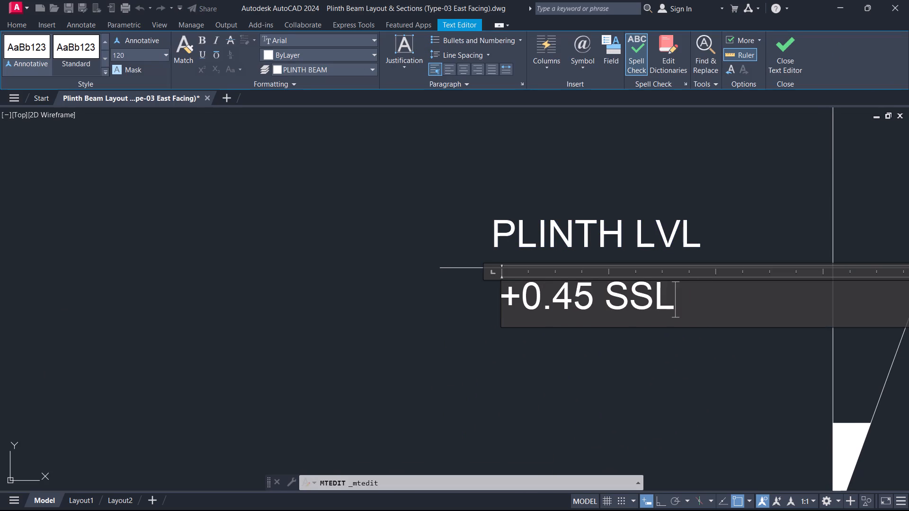
pyautogui.click(778, 53)
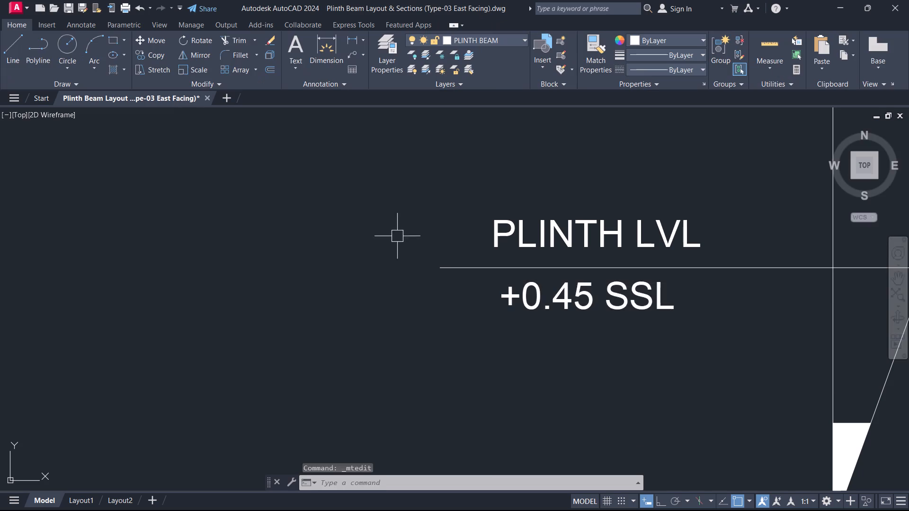
# Move both level labels together about 506 units rightward along the horizontal line, closer to the marker's vertical.
pyautogui.scroll(-3, 502, 250)
pyautogui.scroll(3, 529, 241)
pyautogui.click(534, 254)
pyautogui.click(515, 316)
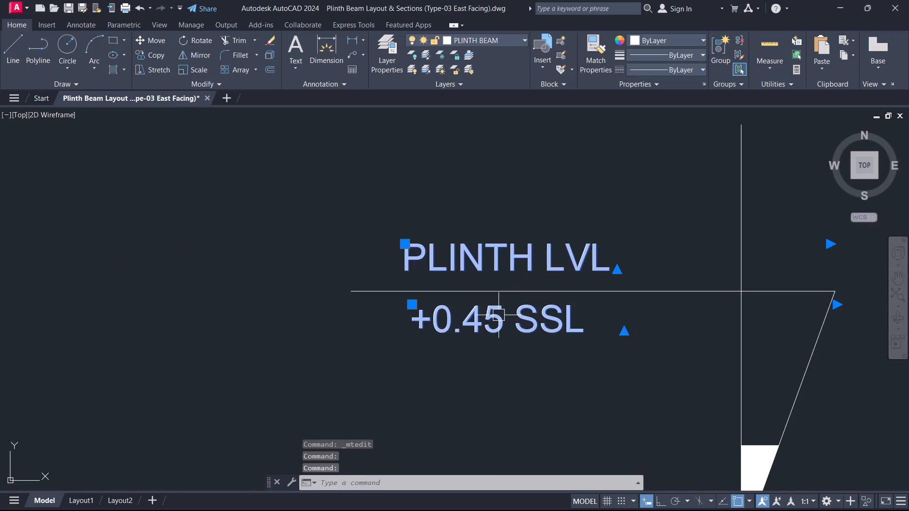
pyautogui.press('m')
pyautogui.press('space')
pyautogui.click(504, 317)
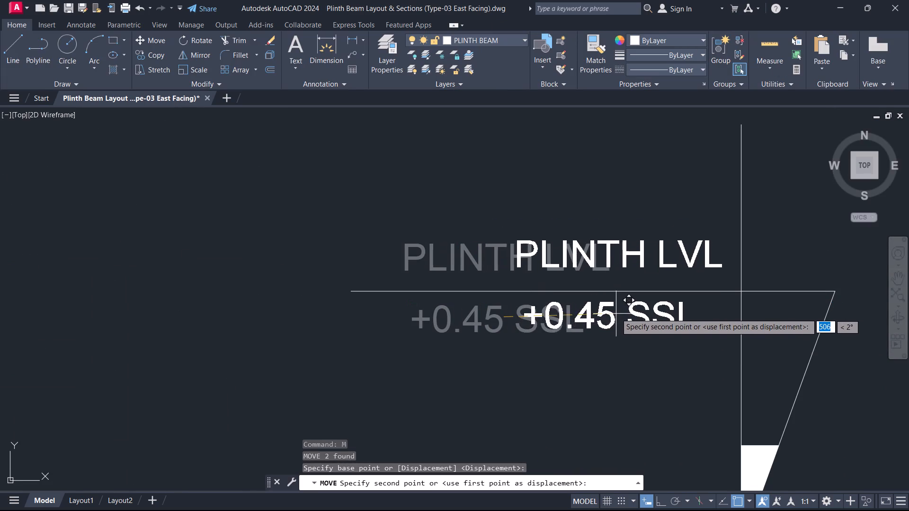
pyautogui.click(616, 313)
pyautogui.press('Escape')
# Draw a slanted cutting line across the level marker's horizontal line, just left of the two labels.
pyautogui.press('l')
pyautogui.press('space')
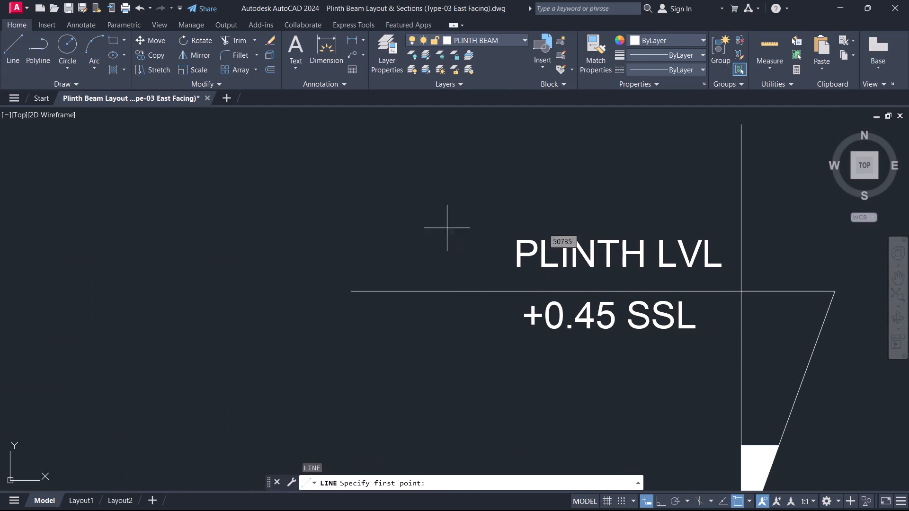
pyautogui.click(447, 228)
pyautogui.click(536, 361)
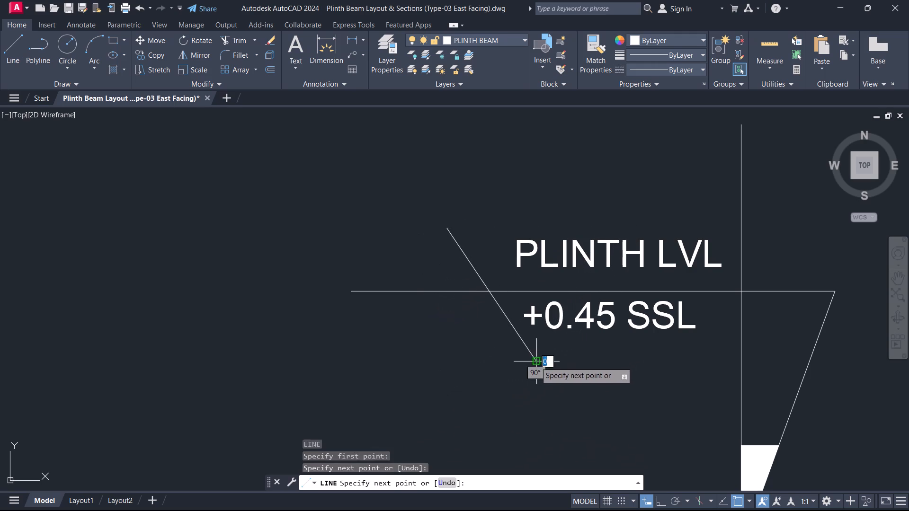
pyautogui.press('Escape')
# Trim the horizontal line's excess left of the labels and remove the remaining pieces of the slanted cutting line.
pyautogui.write('TR')
pyautogui.press('space')
pyautogui.moveTo(508, 308); pyautogui.dragTo(453, 261)
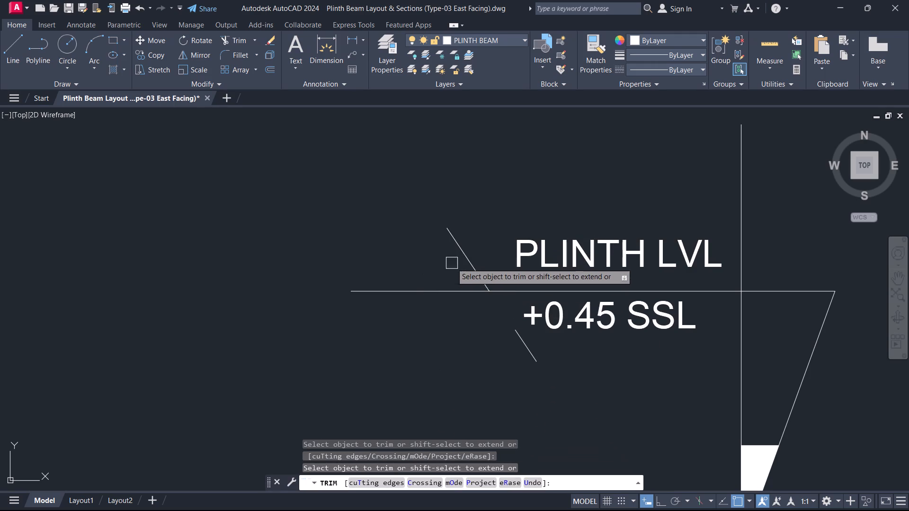
pyautogui.moveTo(453, 261); pyautogui.dragTo(487, 324)
pyautogui.moveTo(449, 300); pyautogui.dragTo(496, 367)
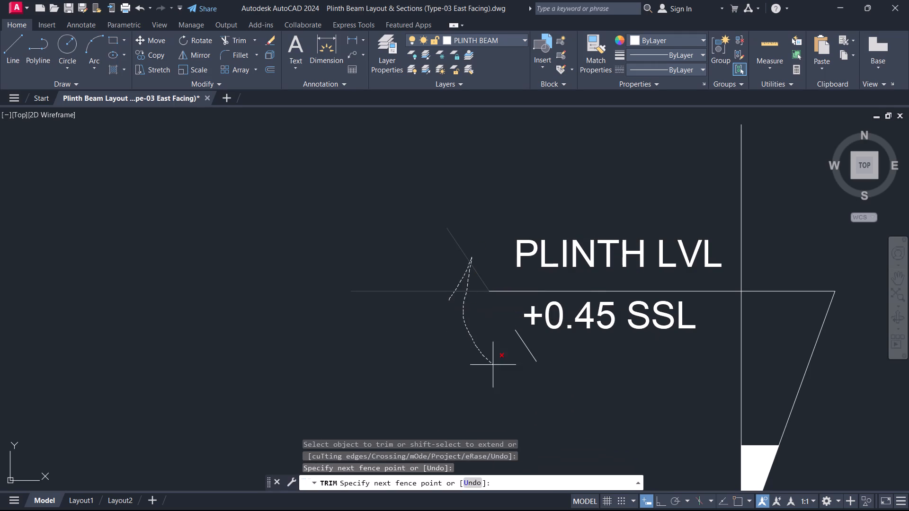
pyautogui.moveTo(496, 367); pyautogui.dragTo(519, 366)
pyautogui.press('Escape')
# Add a period to the end of the section's PLINTH LVL label.
pyautogui.scroll(-3, 505, 352)
pyautogui.moveTo(504, 347); pyautogui.dragTo(479, 338, button='middle')
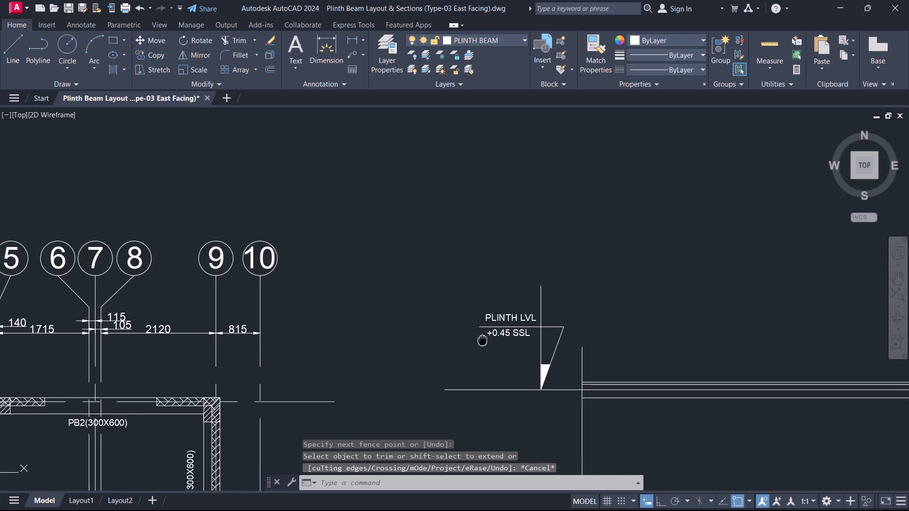
pyautogui.moveTo(479, 338); pyautogui.dragTo(416, 321, button='middle')
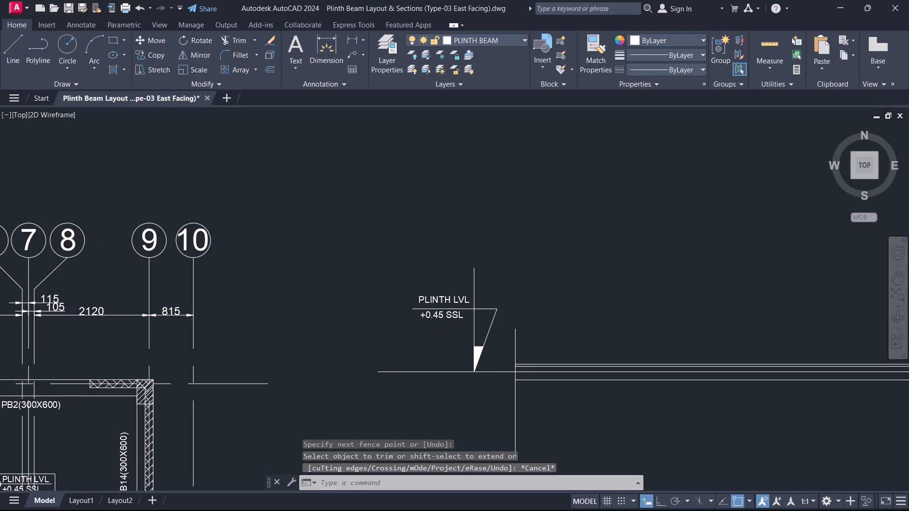
pyautogui.scroll(3, 455, 290)
pyautogui.doubleClick(480, 326)
pyautogui.click(506, 337)
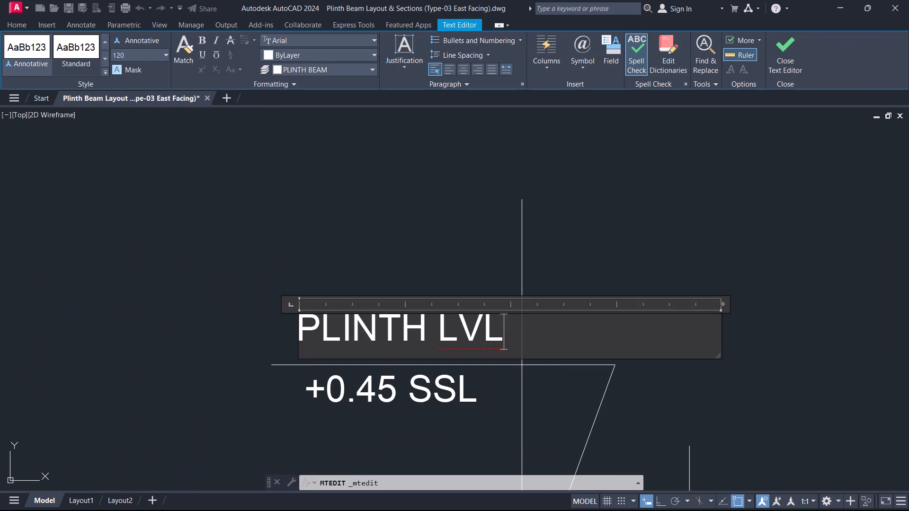
pyautogui.press('.')
pyautogui.click(618, 267)
# Draw a leader from the section's top line near its left end, about 1690 units up and about 154 units right.
pyautogui.scroll(-3, 536, 324)
pyautogui.moveTo(535, 324); pyautogui.dragTo(499, 320, button='middle')
pyautogui.scroll(1, 535, 324)
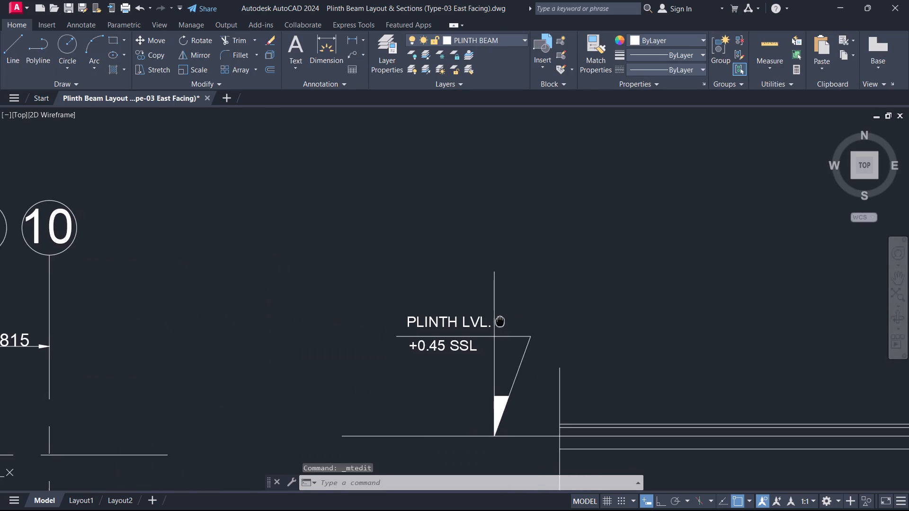
pyautogui.moveTo(499, 320); pyautogui.dragTo(474, 314, button='middle')
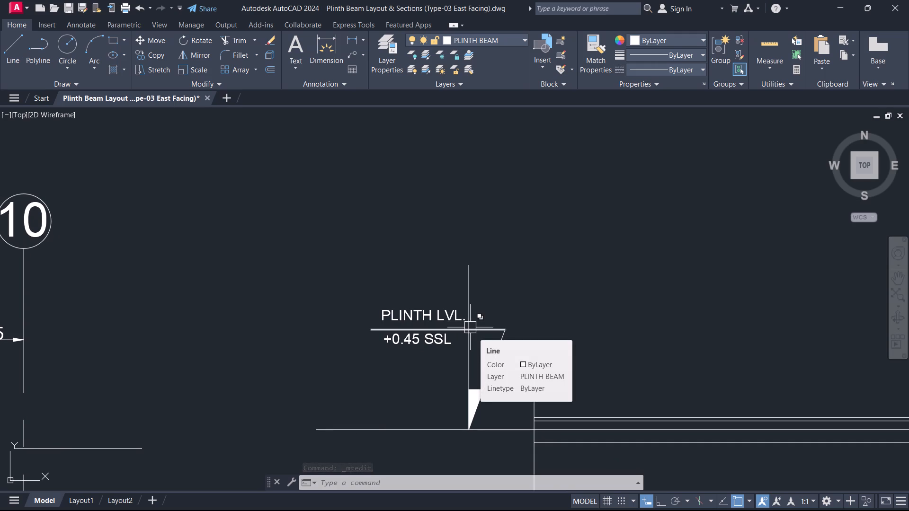
pyautogui.write('L')
pyautogui.press('space')
pyautogui.moveTo(600, 392); pyautogui.dragTo(500, 326, button='middle')
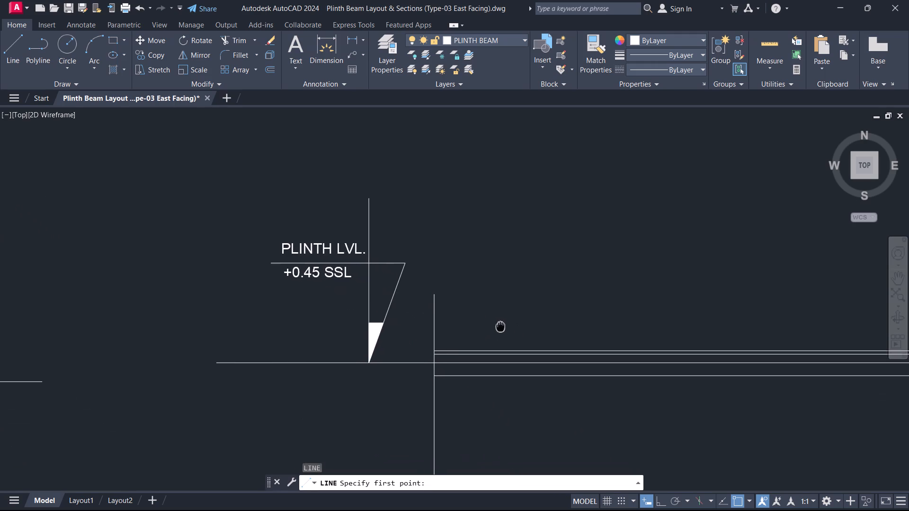
pyautogui.moveTo(500, 326); pyautogui.dragTo(498, 329, button='middle')
pyautogui.scroll(3, 502, 366)
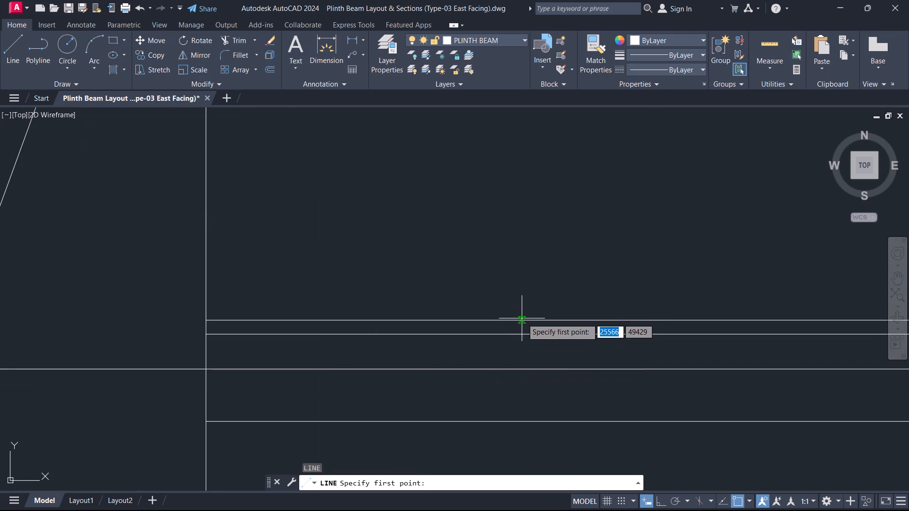
pyautogui.scroll(-5, 544, 317)
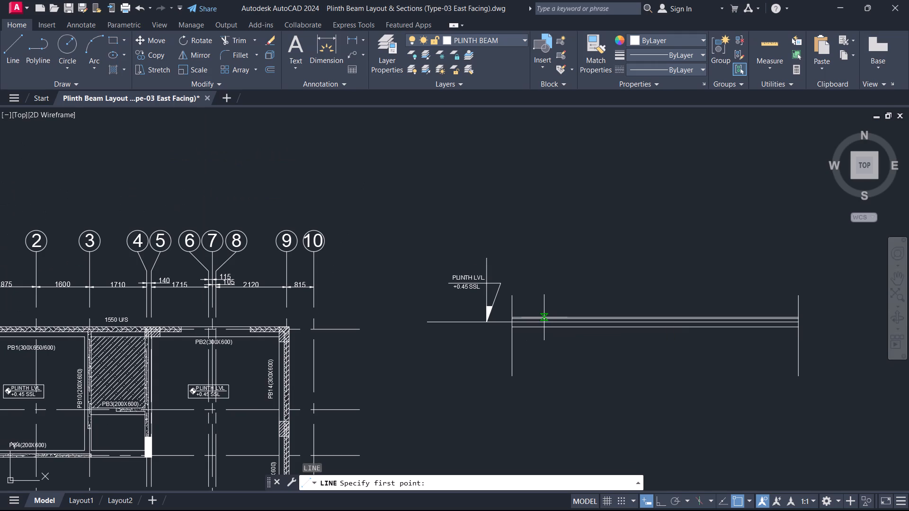
pyautogui.click(544, 317)
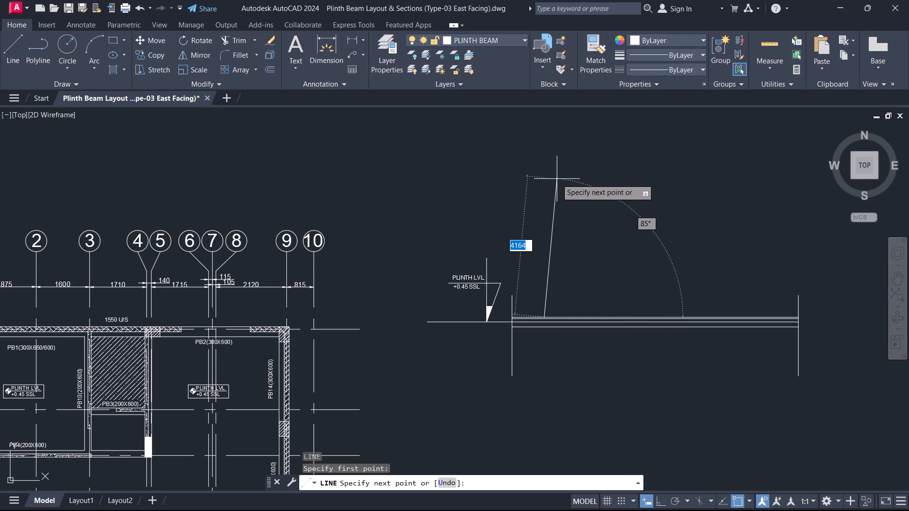
pyautogui.press('F8')
pyautogui.scroll(2, 530, 271)
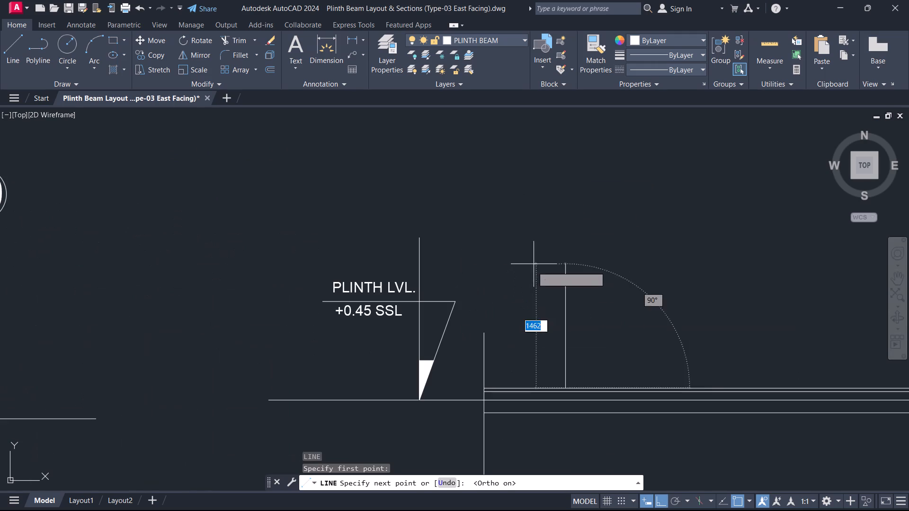
pyautogui.click(557, 245)
pyautogui.scroll(3, 588, 244)
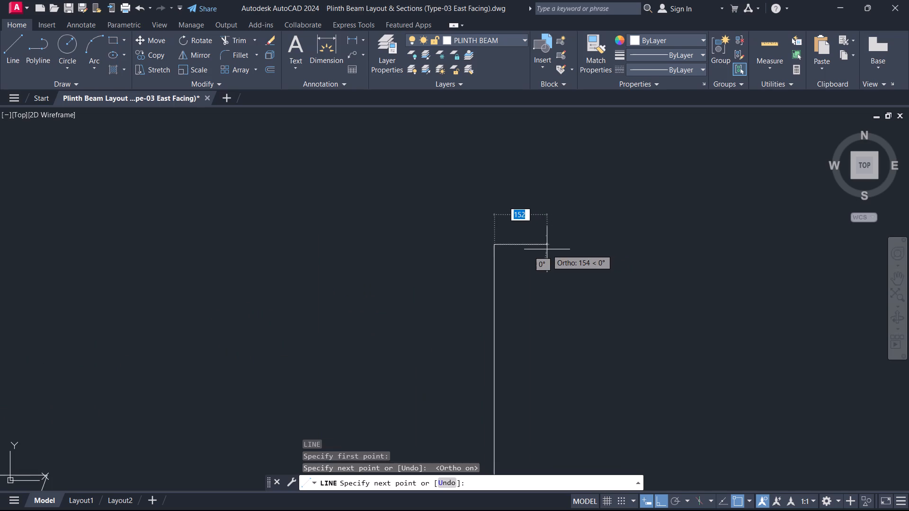
pyautogui.click(547, 249)
pyautogui.press('Escape')
# Draw a slanted arrowhead line at 120° from the leader's foot on the section's top line.
pyautogui.scroll(-5, 533, 288)
pyautogui.scroll(3, 535, 332)
pyautogui.moveTo(535, 332); pyautogui.dragTo(566, 271, button='middle')
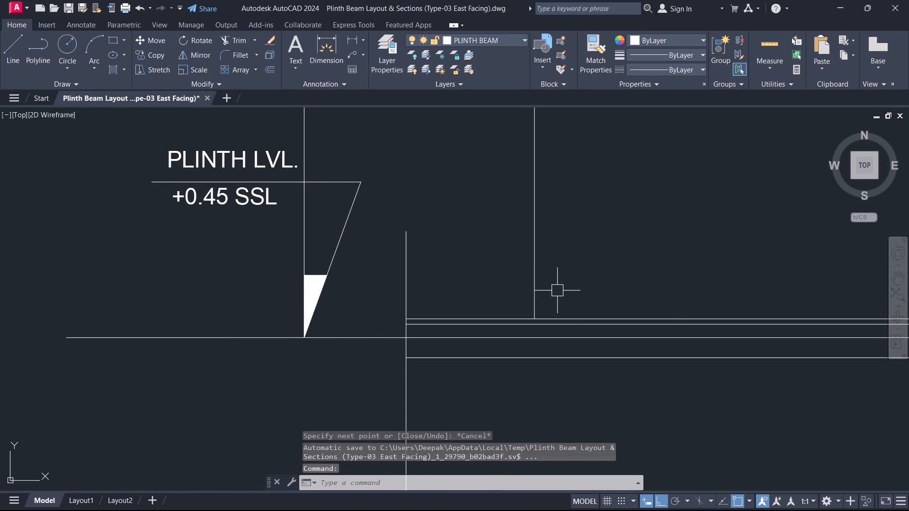
pyautogui.press('l')
pyautogui.press('space')
pyautogui.scroll(2, 526, 325)
pyautogui.click(548, 310)
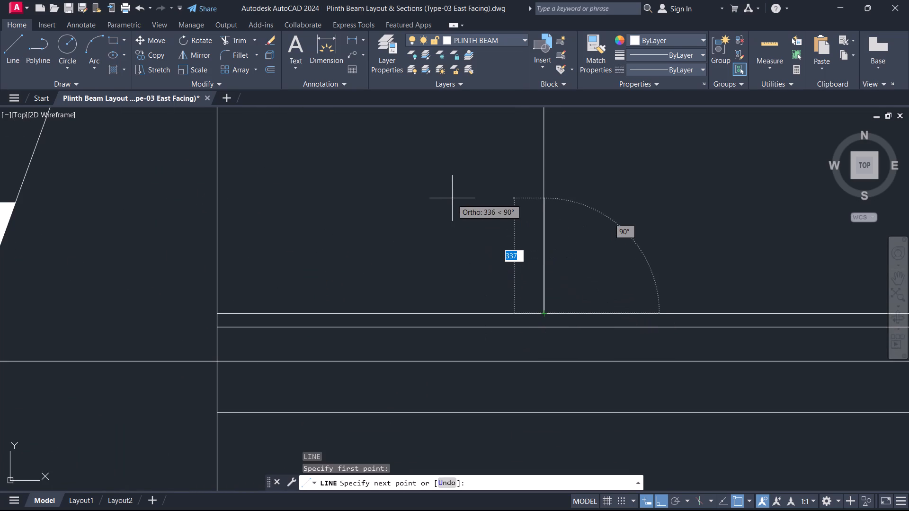
pyautogui.press('Tab')
pyautogui.write('135')
pyautogui.press('Tab')
pyautogui.scroll(-4, 452, 197)
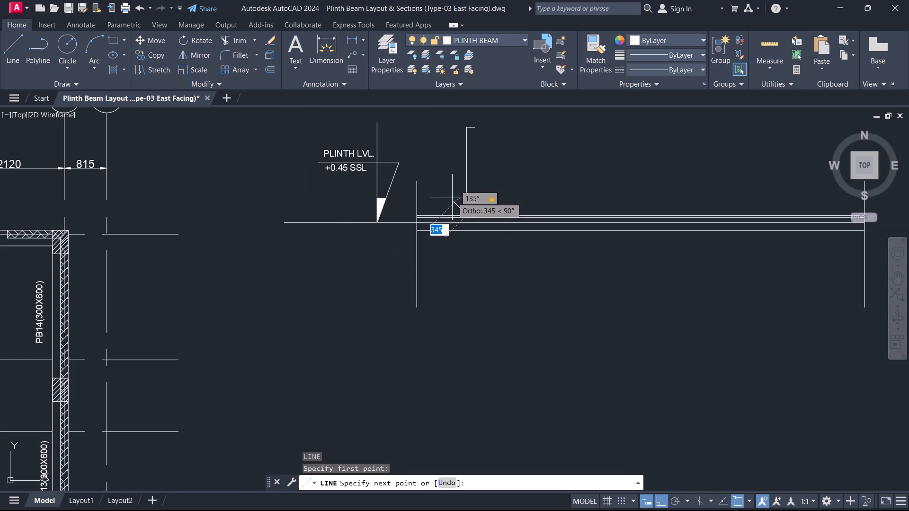
pyautogui.scroll(2, 452, 197)
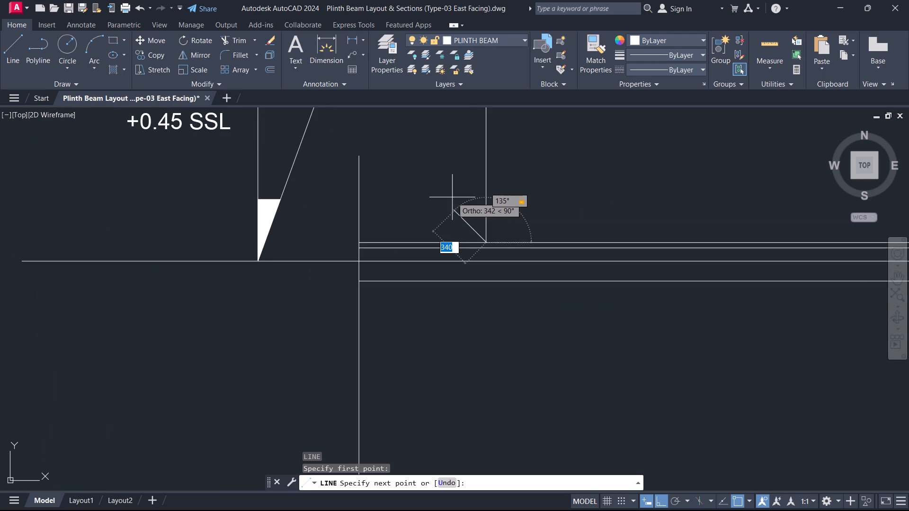
pyautogui.press('Tab')
pyautogui.write('120')
pyautogui.press('Tab')
pyautogui.click(452, 197)
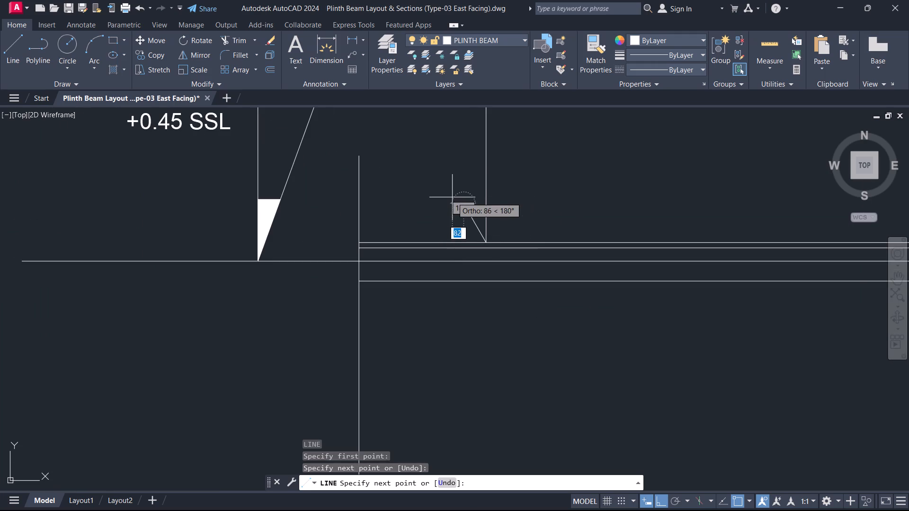
pyautogui.press('Escape')
# Copy the PLINTH LVL. label to just right of the leader's upper end, with Ortho off.
pyautogui.scroll(-2, 541, 238)
pyautogui.scroll(-1, 563, 191)
pyautogui.moveTo(563, 191); pyautogui.dragTo(475, 253, button='middle')
pyautogui.scroll(2, 455, 181)
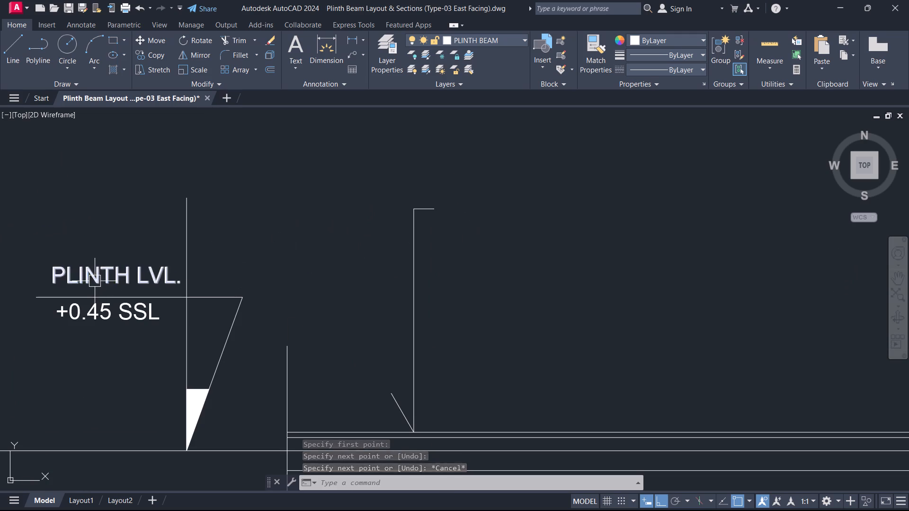
pyautogui.click(95, 281)
pyautogui.press('c')
pyautogui.press('o')
pyautogui.press('space')
pyautogui.moveTo(95, 278); pyautogui.dragTo(100, 276)
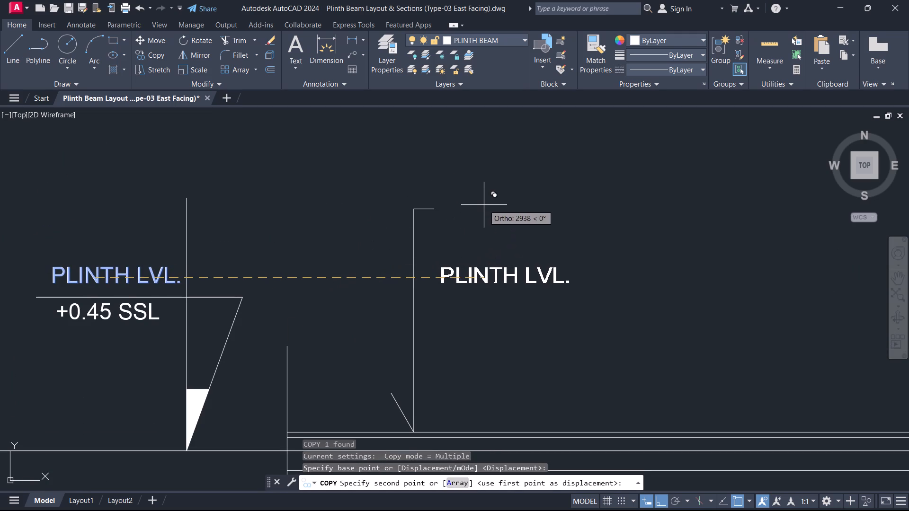
pyautogui.press('F8')
pyautogui.click(489, 211)
pyautogui.press('Escape')
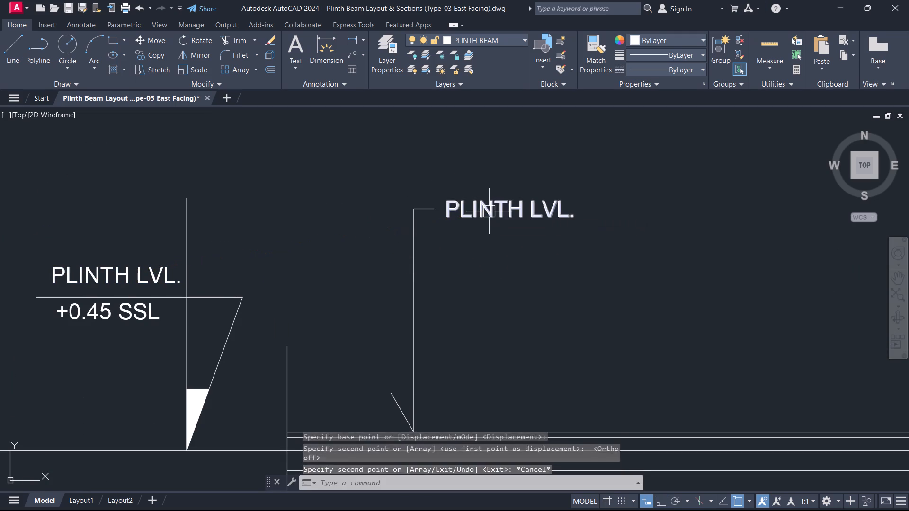
# Replace the copied label's text with 150MM THK.GRADE SLAB and widen its text box to about 2210 so it fits one line.
pyautogui.doubleClick(487, 211)
pyautogui.hotkey('ctrl', 'a')
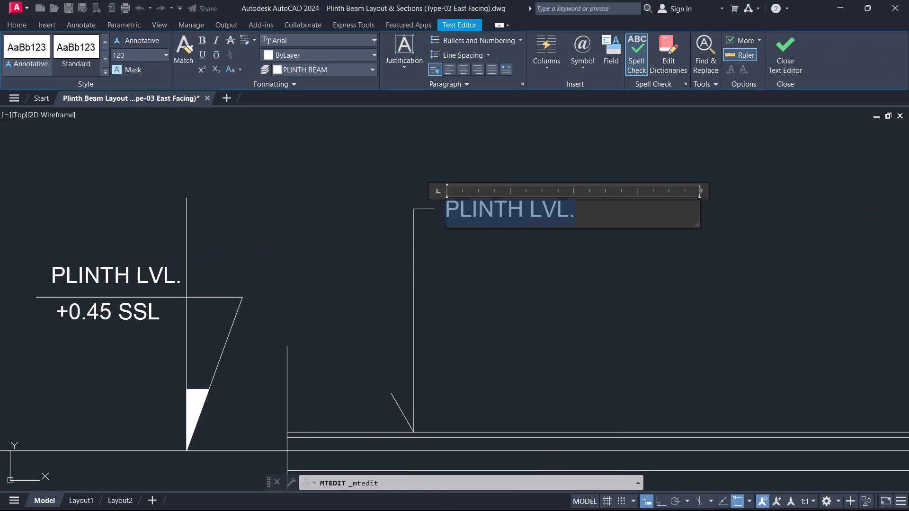
pyautogui.write('150MM TH')
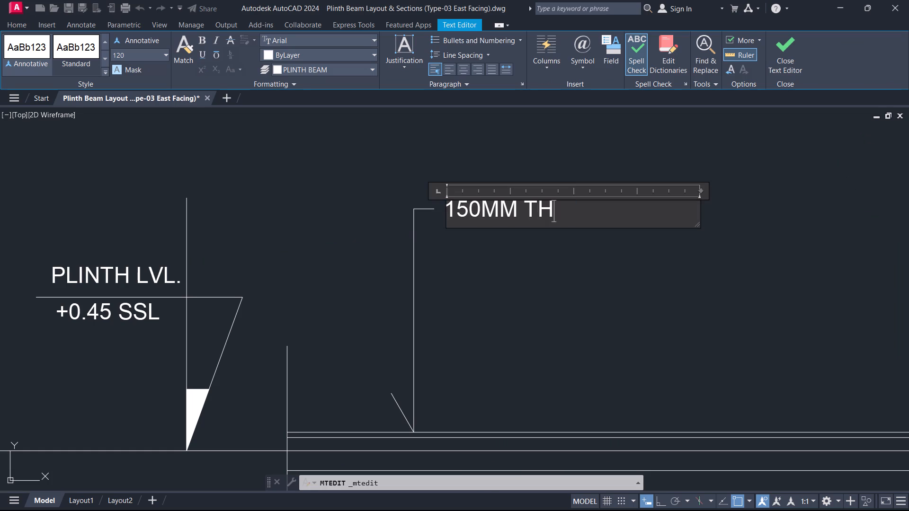
pyautogui.press('k')
pyautogui.press('.')
pyautogui.write('GRAN')
pyautogui.press('BackSpace')
pyautogui.write('DE')
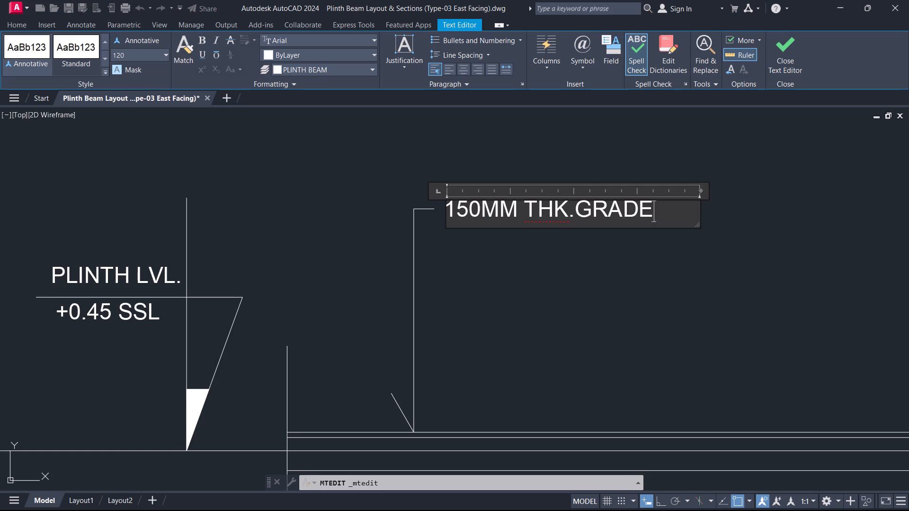
pyautogui.press('Left')
pyautogui.press('Left')
pyautogui.press('Left')
pyautogui.press('Right')
pyautogui.press('Right')
pyautogui.press('Right')
pyautogui.press('Right')
pyautogui.press('space')
pyautogui.write('SLAB')
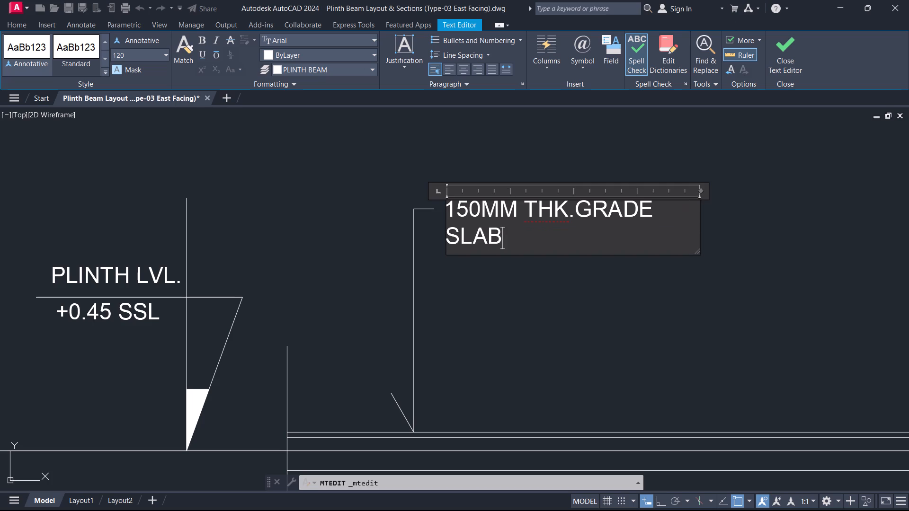
pyautogui.moveTo(702, 192); pyautogui.dragTo(741, 188)
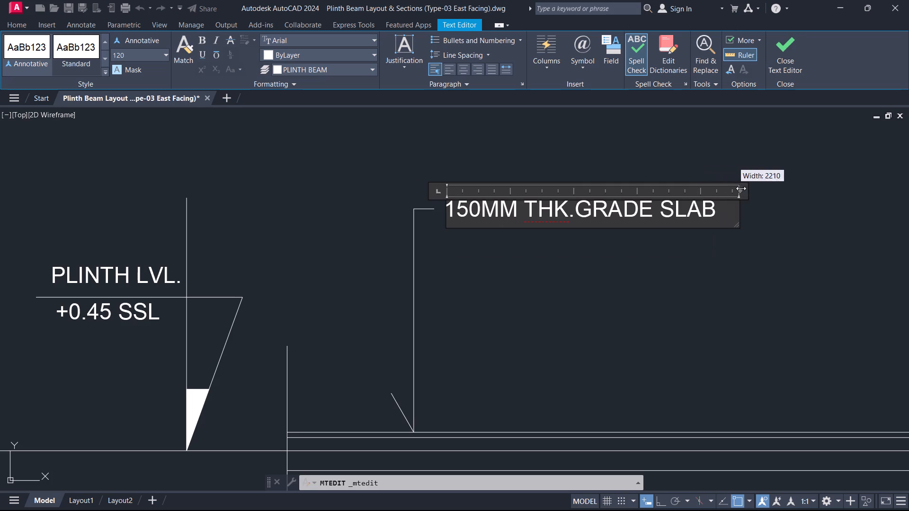
pyautogui.moveTo(741, 188); pyautogui.dragTo(741, 188)
# Add a second line reading ADMIXED WITH WATER PROOFING to the slab label, widening the text box so it fits one line.
pyautogui.press('Return')
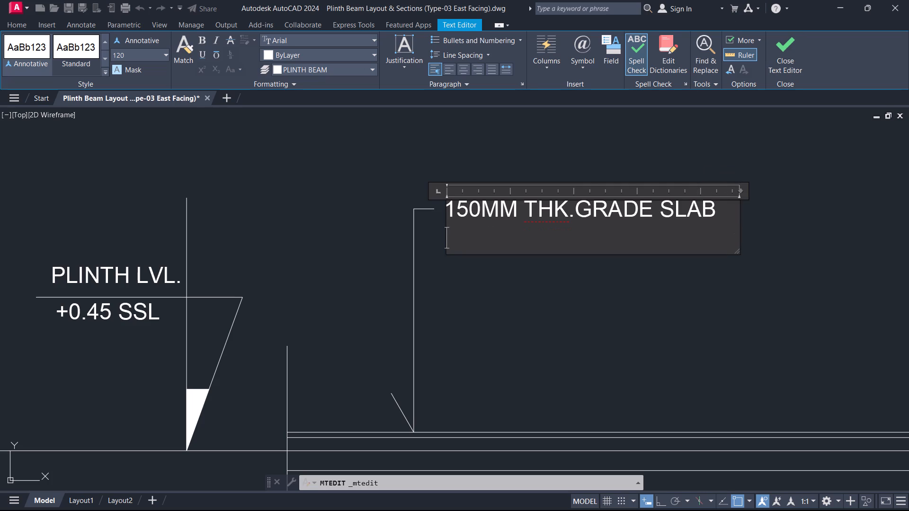
pyautogui.write('ADMI')
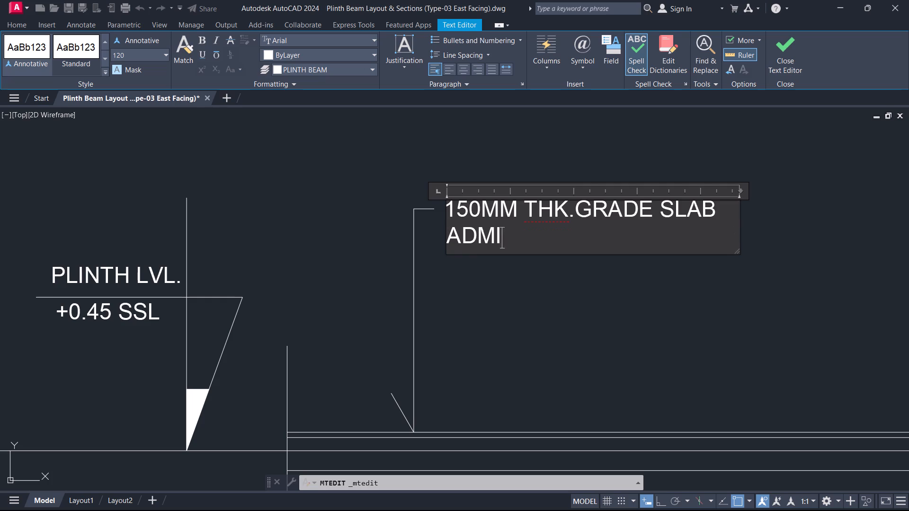
pyautogui.write('XED')
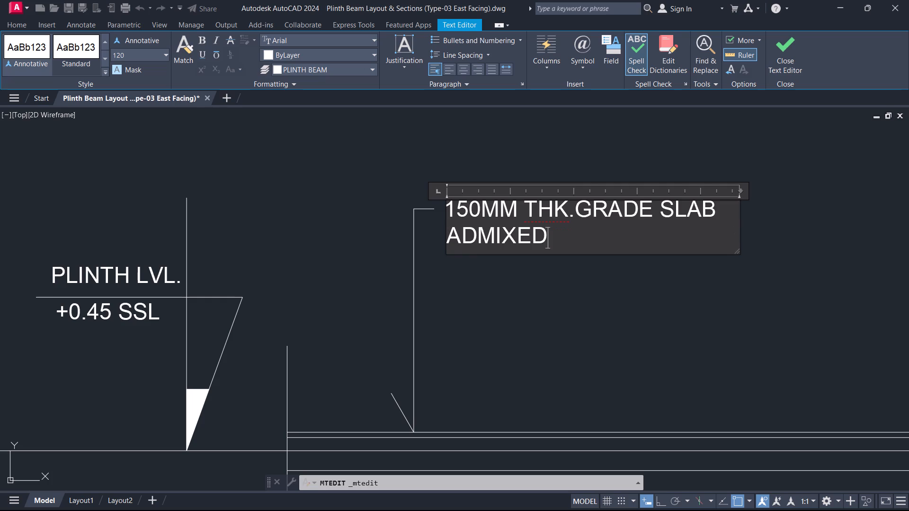
pyautogui.press('space')
pyautogui.write('WITH')
pyautogui.press('space')
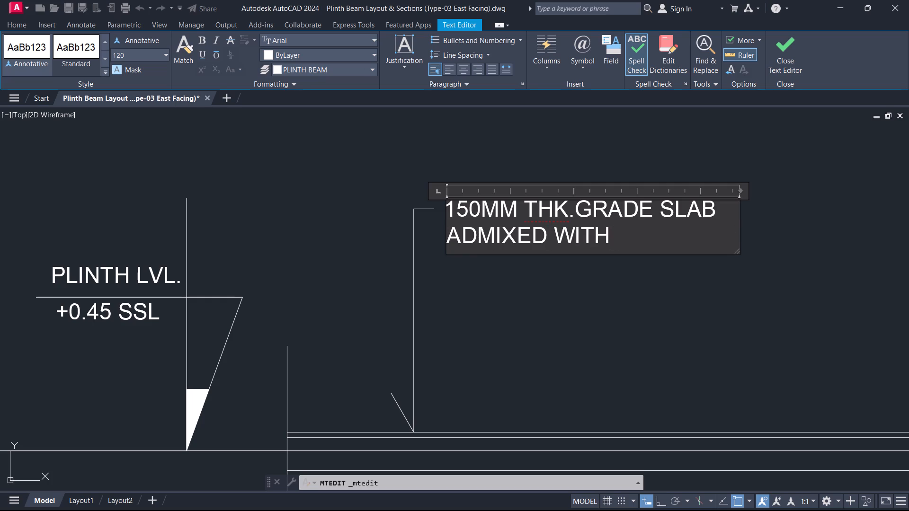
pyautogui.write('WATER')
pyautogui.press('space')
pyautogui.write('PROFFING')
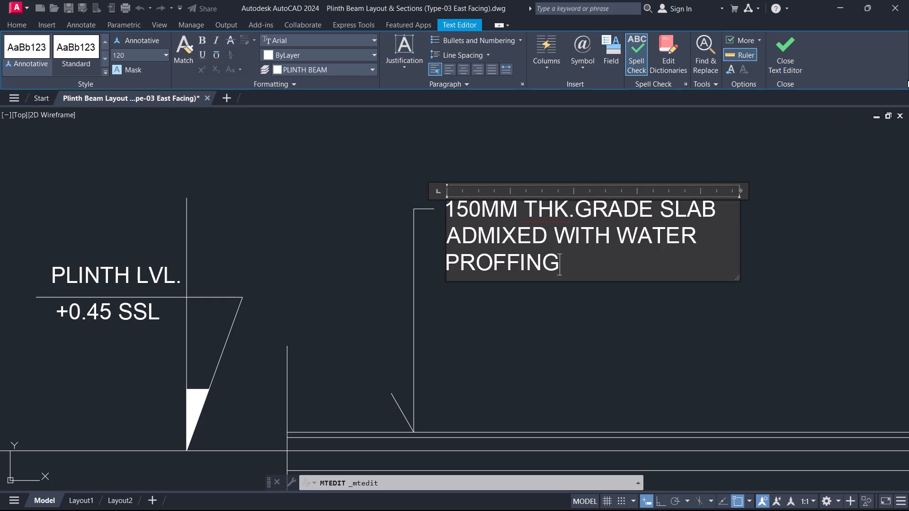
pyautogui.moveTo(740, 188); pyautogui.dragTo(773, 190)
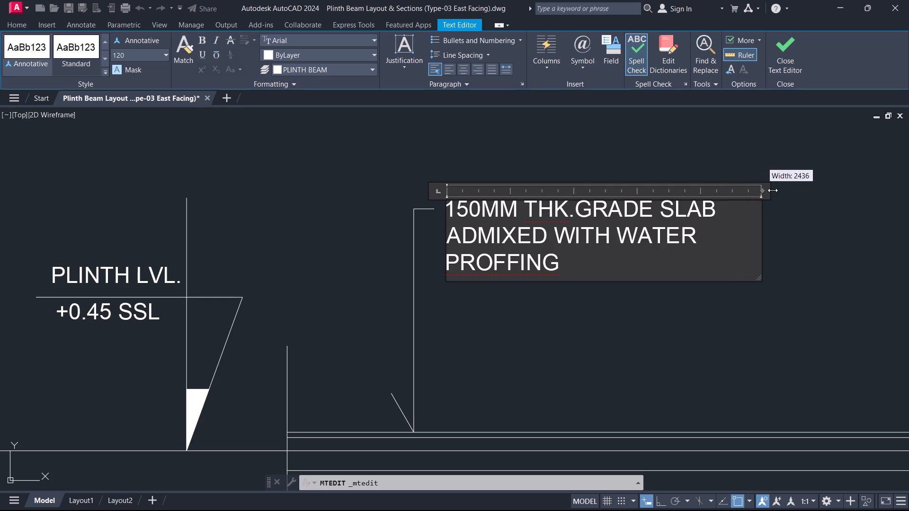
pyautogui.moveTo(773, 190); pyautogui.dragTo(831, 201)
pyautogui.rightClick(787, 233)
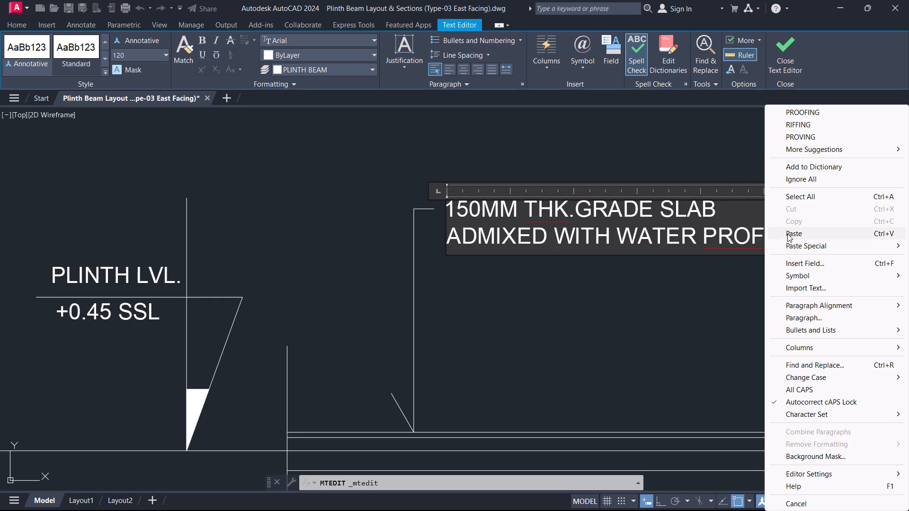
pyautogui.click(815, 116)
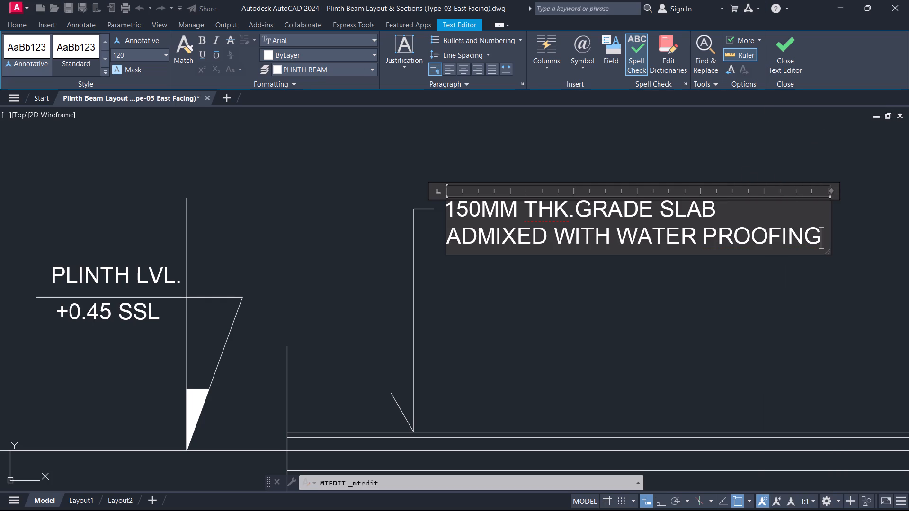
pyautogui.rightClick(538, 212)
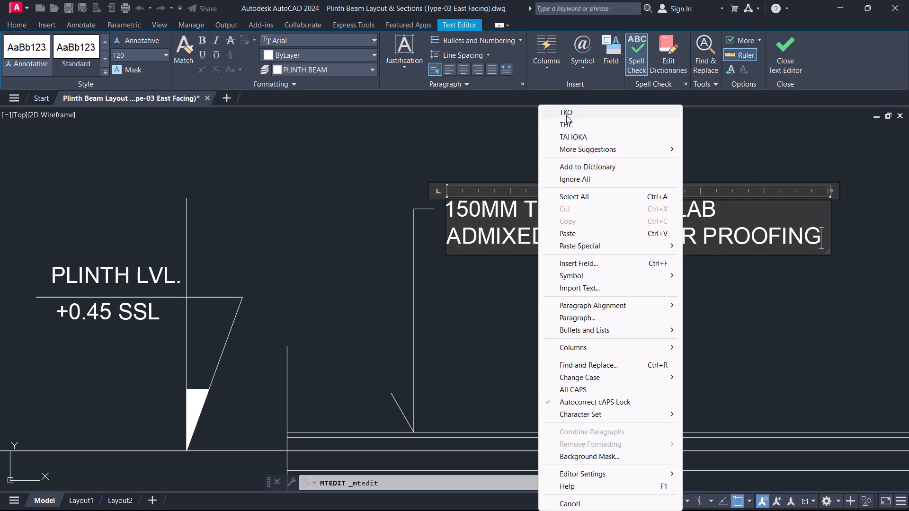
pyautogui.click(524, 126)
# Copy the leader with its arrowhead line about 4723 units to the right, placing its foot on the section's second line from the top.
pyautogui.scroll(-4, 569, 229)
pyautogui.scroll(3, 576, 247)
pyautogui.moveTo(575, 252); pyautogui.dragTo(499, 309, button='middle')
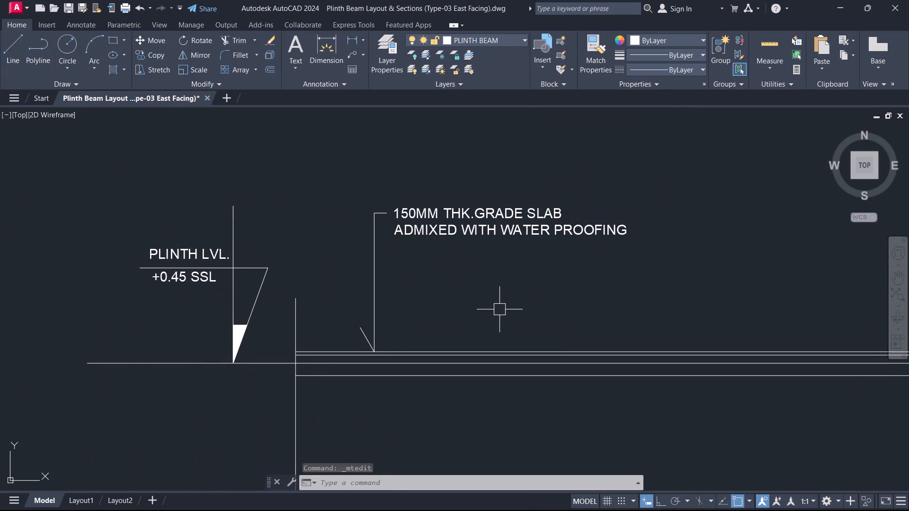
pyautogui.scroll(2, 493, 322)
pyautogui.scroll(1, 235, 374)
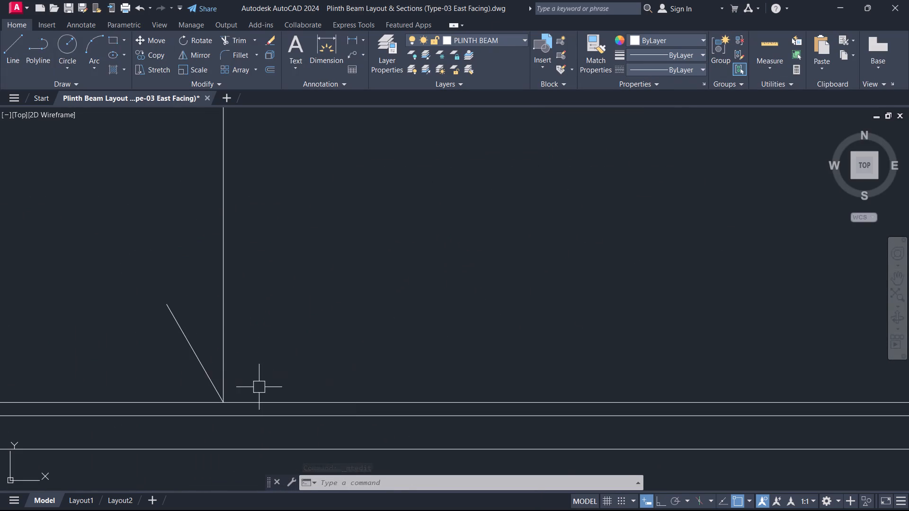
pyautogui.moveTo(261, 387); pyautogui.dragTo(254, 386)
pyautogui.moveTo(141, 352); pyautogui.dragTo(148, 353)
pyautogui.scroll(-5, 247, 286)
pyautogui.moveTo(271, 285); pyautogui.dragTo(401, 408, button='middle')
pyautogui.scroll(4, 401, 410)
pyautogui.moveTo(357, 257); pyautogui.dragTo(373, 271, button='middle')
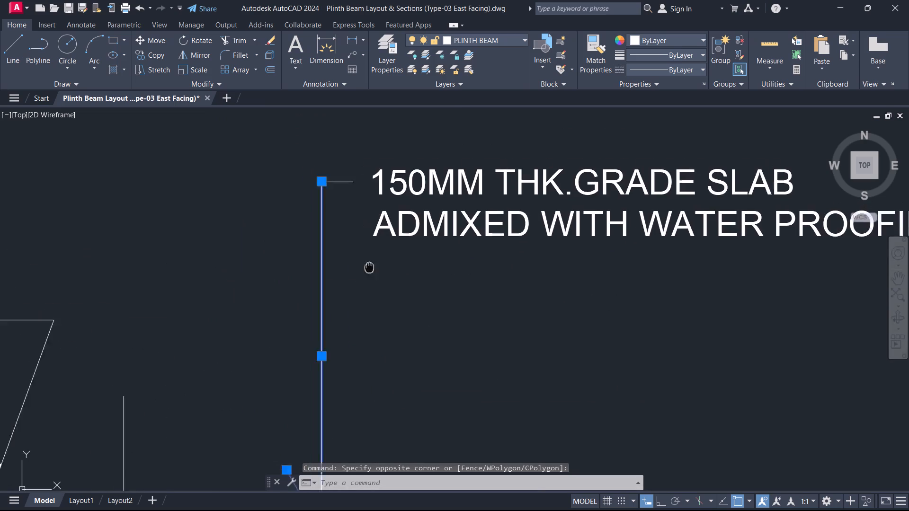
pyautogui.moveTo(373, 271); pyautogui.dragTo(417, 388, button='middle')
pyautogui.click(380, 324)
pyautogui.click(328, 262)
pyautogui.scroll(-2, 338, 333)
pyautogui.moveTo(355, 357); pyautogui.dragTo(271, 270, button='middle')
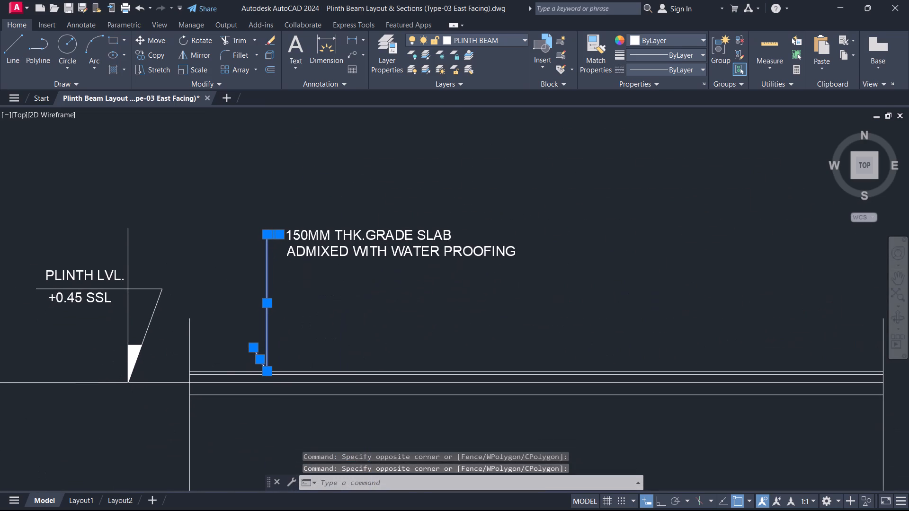
pyautogui.write('CO')
pyautogui.press('space')
pyautogui.scroll(2, 269, 360)
pyautogui.click(257, 386)
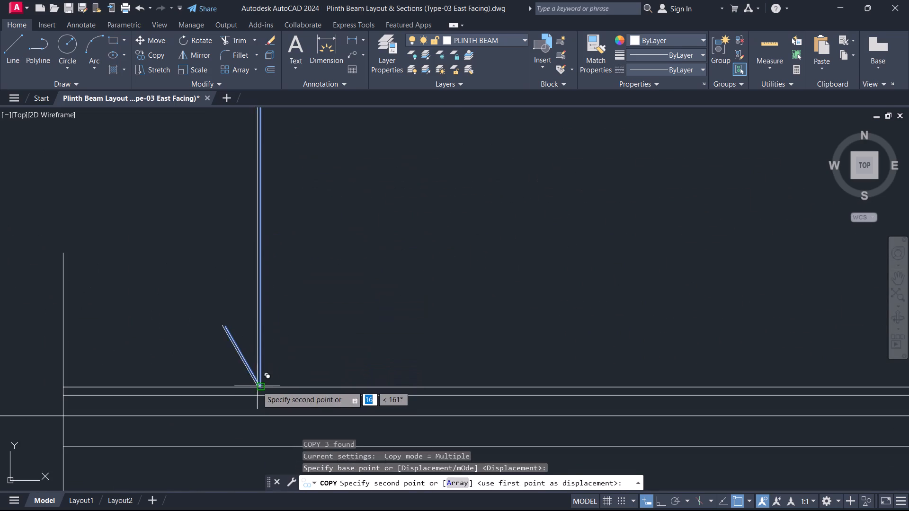
pyautogui.scroll(-4, 503, 427)
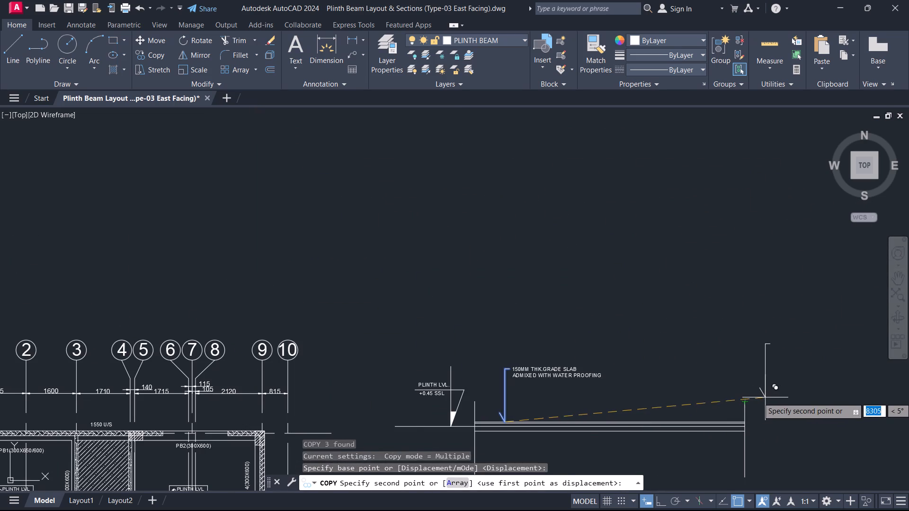
pyautogui.scroll(-2, 765, 397)
pyautogui.scroll(5, 766, 411)
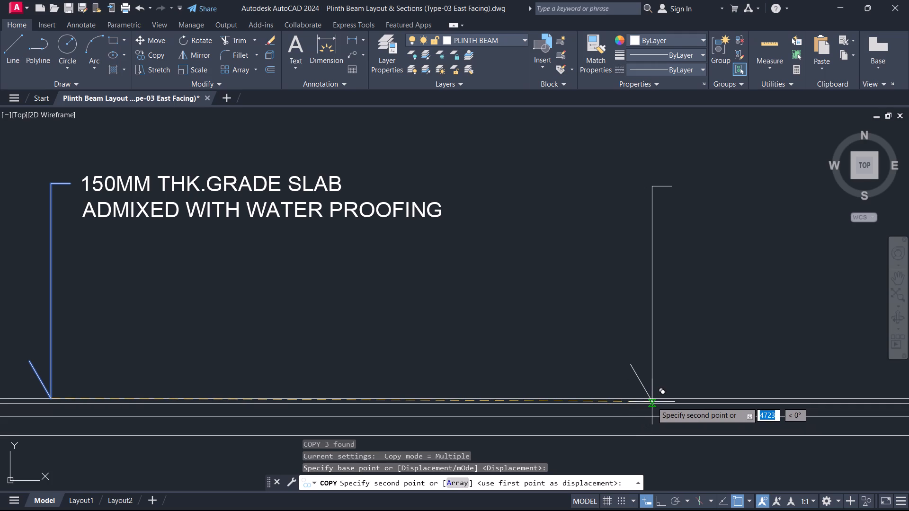
pyautogui.click(654, 404)
pyautogui.press('Escape')
pyautogui.scroll(-1, 686, 335)
pyautogui.moveTo(686, 335); pyautogui.dragTo(686, 332, button='middle')
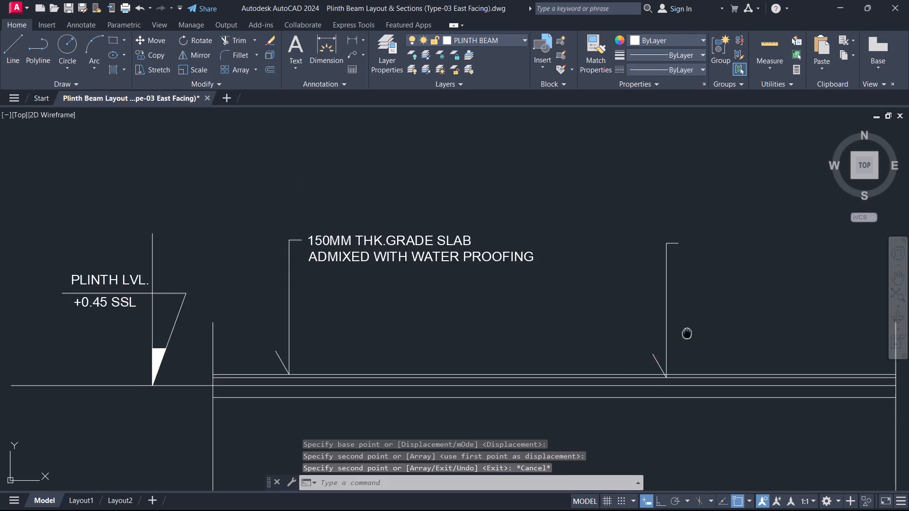
pyautogui.moveTo(686, 332); pyautogui.dragTo(543, 367, button='middle')
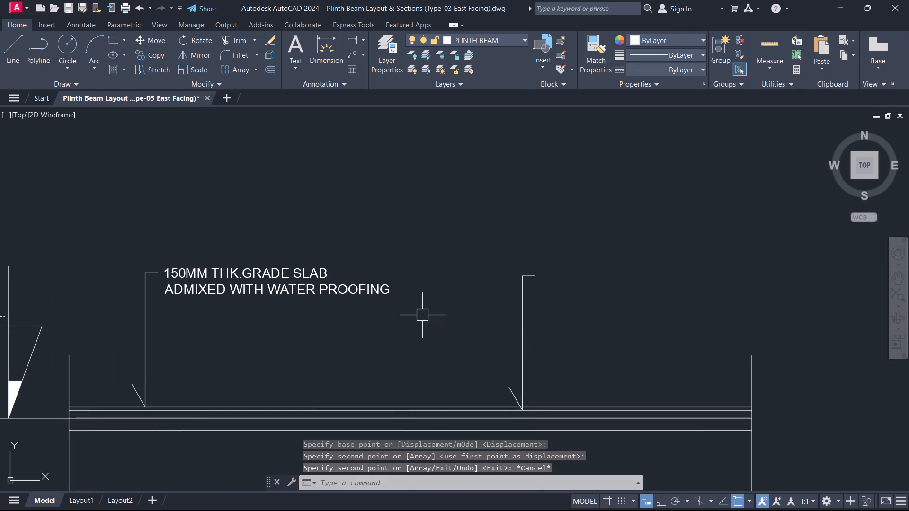
# Copy the two-line 150MM THK.GRADE SLAB label horizontally to just right of the second leader's upper end.
pyautogui.click(422, 315)
pyautogui.click(377, 266)
pyautogui.write('CO')
pyautogui.press('space')
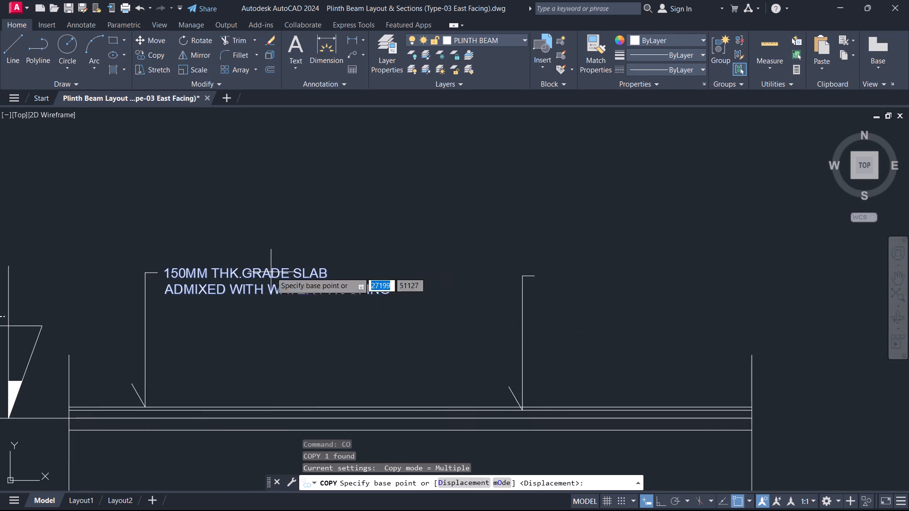
pyautogui.scroll(2, 171, 282)
pyautogui.click(160, 255)
pyautogui.scroll(-1, 432, 311)
pyautogui.moveTo(432, 311); pyautogui.dragTo(136, 302, button='middle')
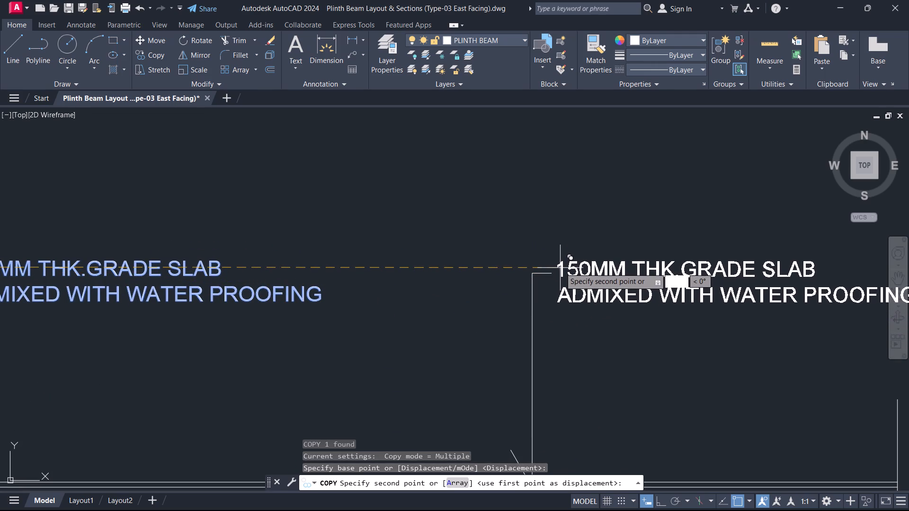
pyautogui.click(560, 268)
pyautogui.press('Escape')
# Replace the copied label's text at the second leader with Y8@300CC B/W.
pyautogui.doubleClick(583, 277)
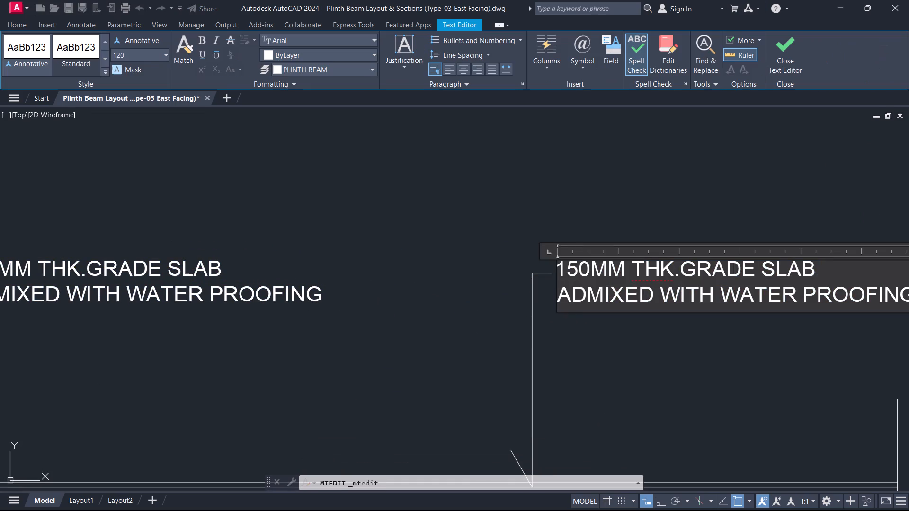
pyautogui.hotkey('ctrl', 'a')
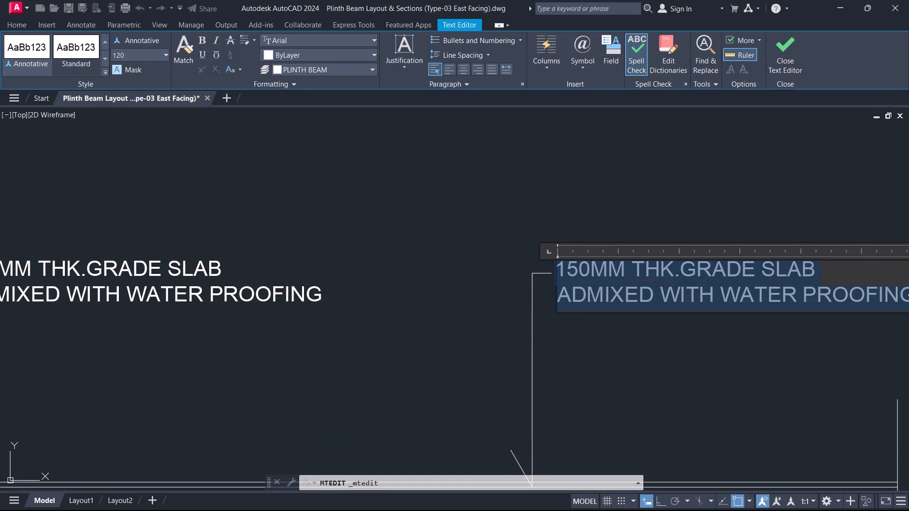
pyautogui.press('y')
pyautogui.press('8')
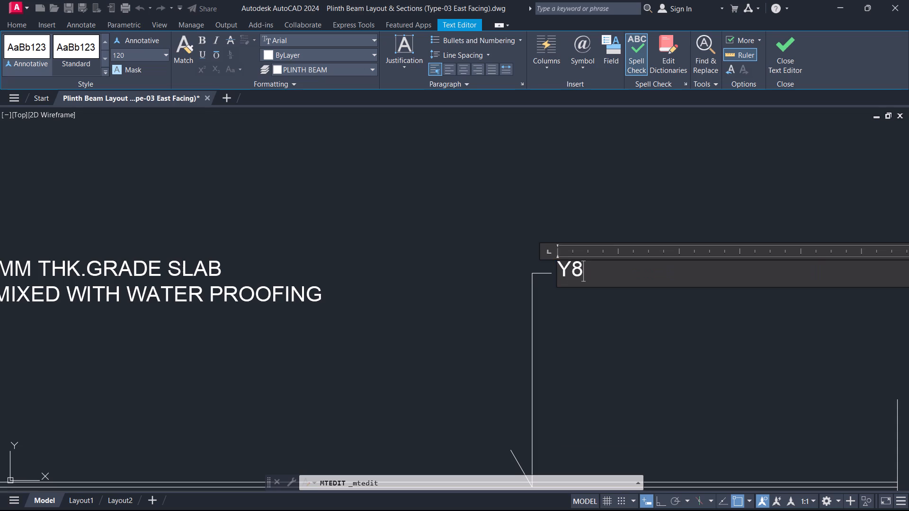
pyautogui.hotkey('shift', '@')
pyautogui.write('300CC')
pyautogui.press('space')
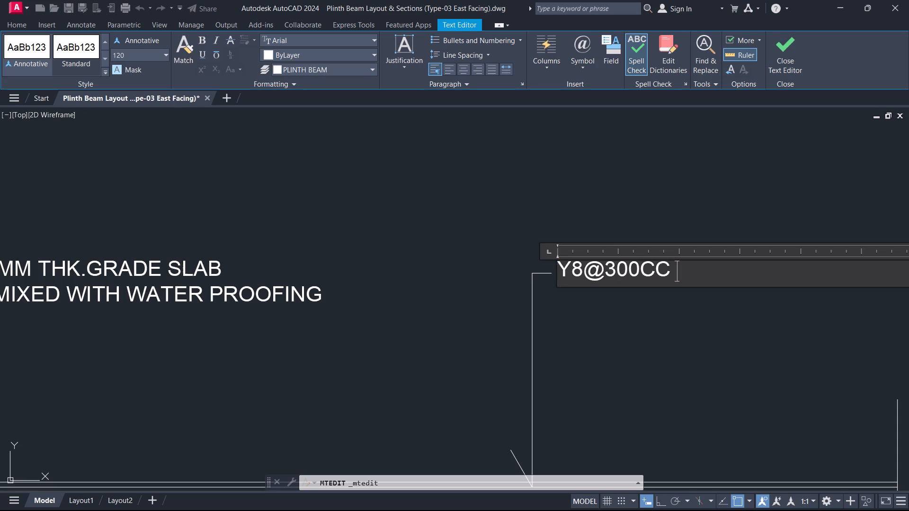
pyautogui.press('b')
pyautogui.press('/')
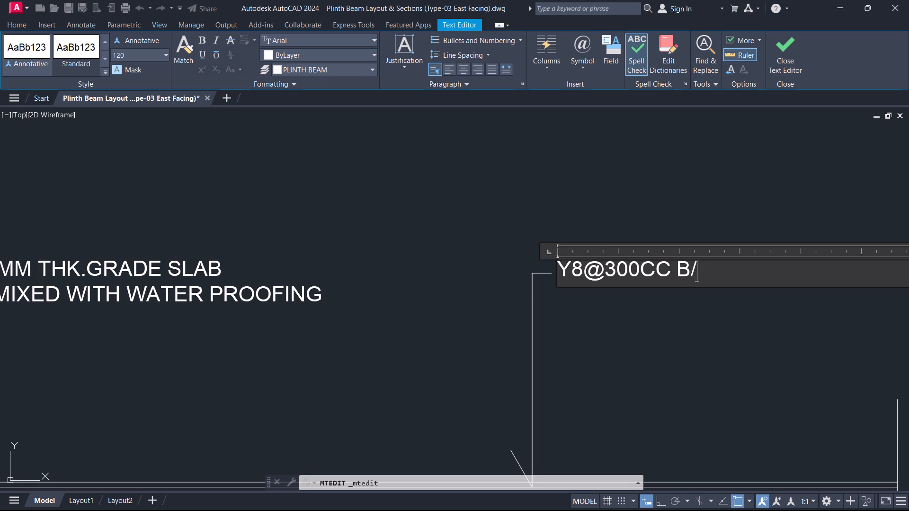
pyautogui.press('w')
pyautogui.press('Down')
pyautogui.press('Left')
pyautogui.press('Left')
pyautogui.press('Left')
pyautogui.press('Left')
pyautogui.press('Right')
pyautogui.press('Right')
pyautogui.press('Right')
pyautogui.press('Right')
pyautogui.click(729, 189)
pyautogui.scroll(-5, 572, 249)
pyautogui.scroll(3, 572, 269)
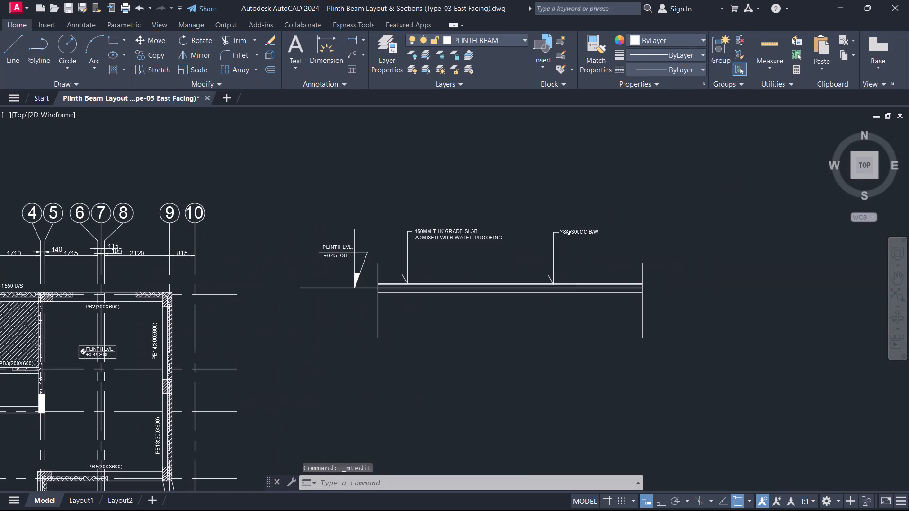
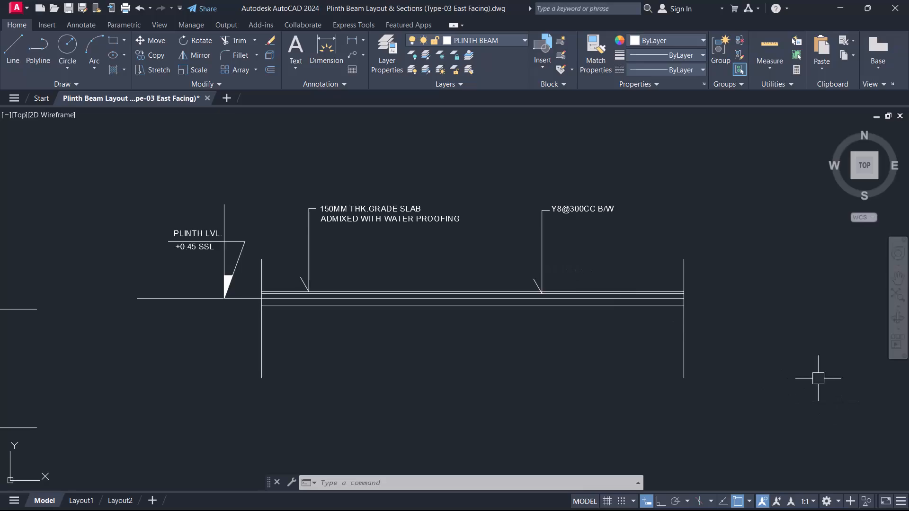
# Draw a circle of about 27 units radius just below the section's second line, near its right end.
pyautogui.scroll(3, 769, 328)
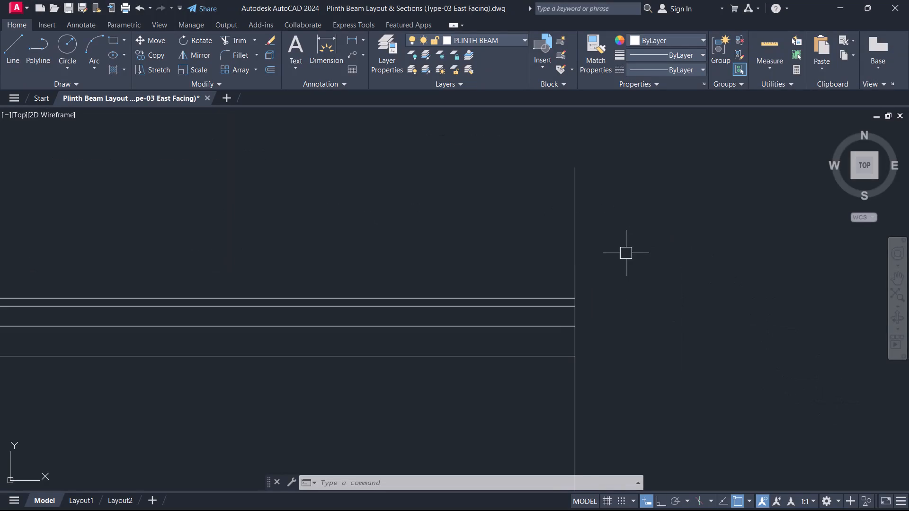
pyautogui.scroll(1, 546, 295)
pyautogui.write('C')
pyautogui.press('space')
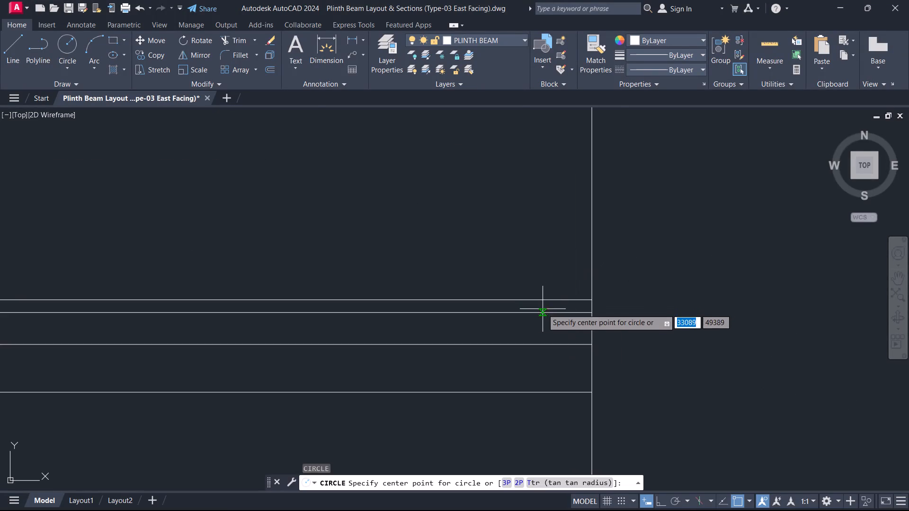
pyautogui.scroll(2, 543, 309)
pyautogui.click(544, 342)
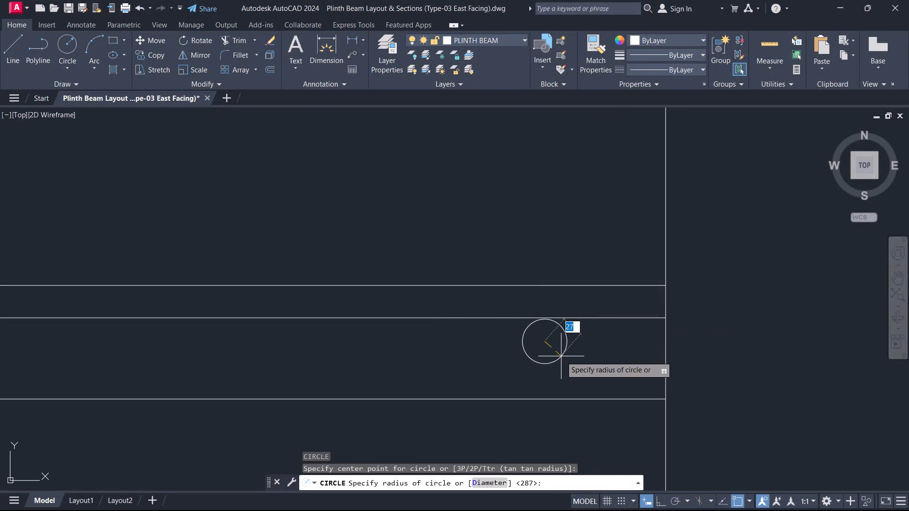
pyautogui.click(561, 356)
pyautogui.press('Escape')
pyautogui.click(562, 357)
pyautogui.press('Escape')
# Mirror the small circle about a vertical axis through the section's midpoint, keeping the source circle.
pyautogui.scroll(-3, 549, 352)
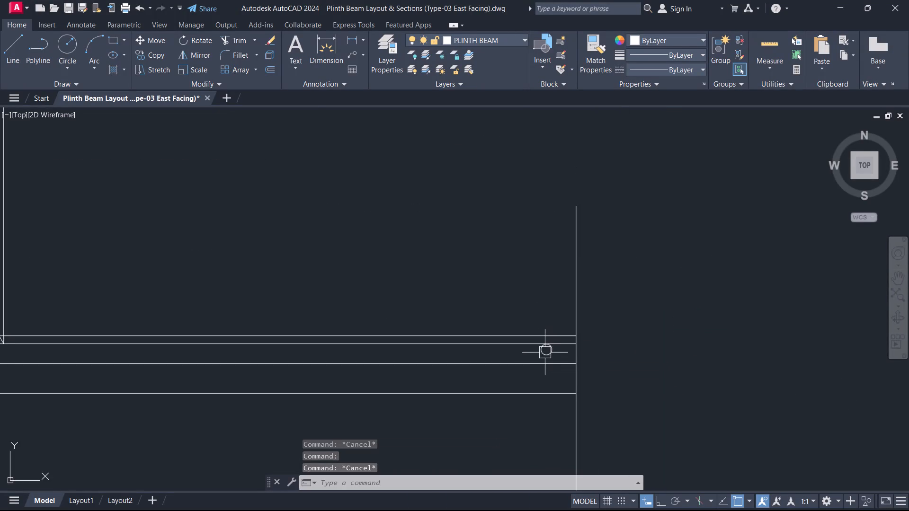
pyautogui.scroll(4, 538, 353)
pyautogui.click(550, 352)
pyautogui.press('m')
pyautogui.write('I')
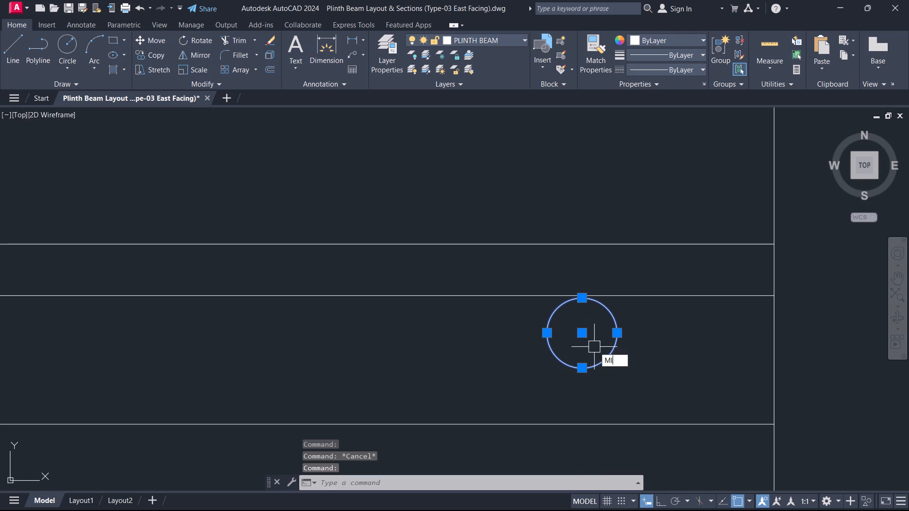
pyautogui.press('space')
pyautogui.scroll(-5, 556, 356)
pyautogui.scroll(1, 174, 375)
pyautogui.moveTo(174, 375); pyautogui.dragTo(370, 361, button='middle')
pyautogui.scroll(-1, 370, 361)
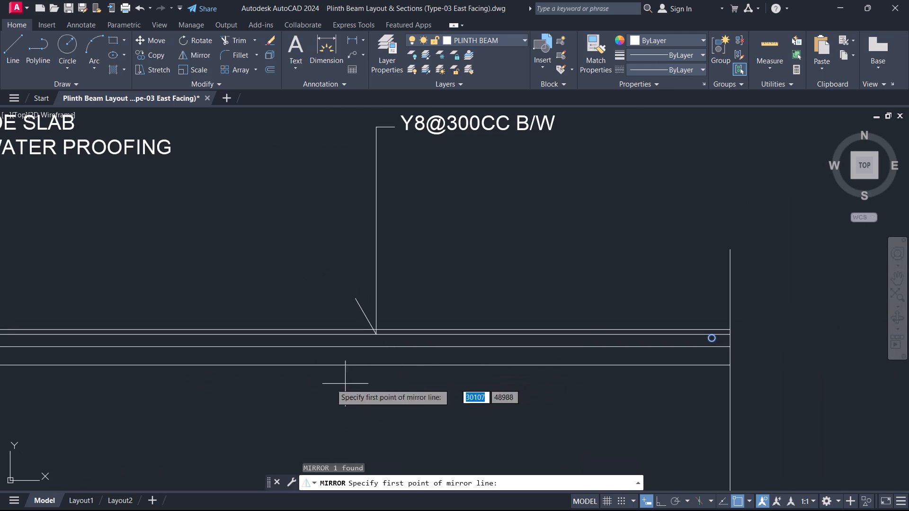
pyautogui.moveTo(257, 383); pyautogui.dragTo(451, 400, button='middle')
pyautogui.scroll(1, 348, 416)
pyautogui.scroll(-4, 348, 416)
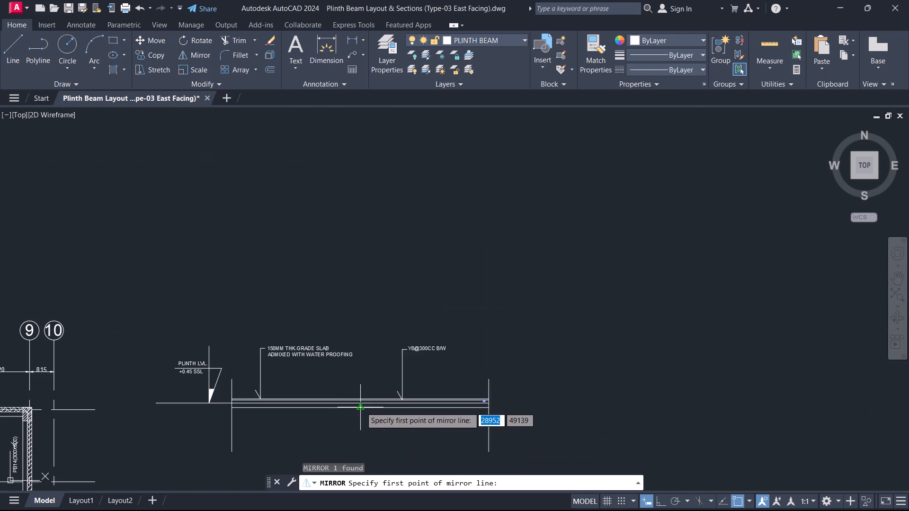
pyautogui.click(363, 410)
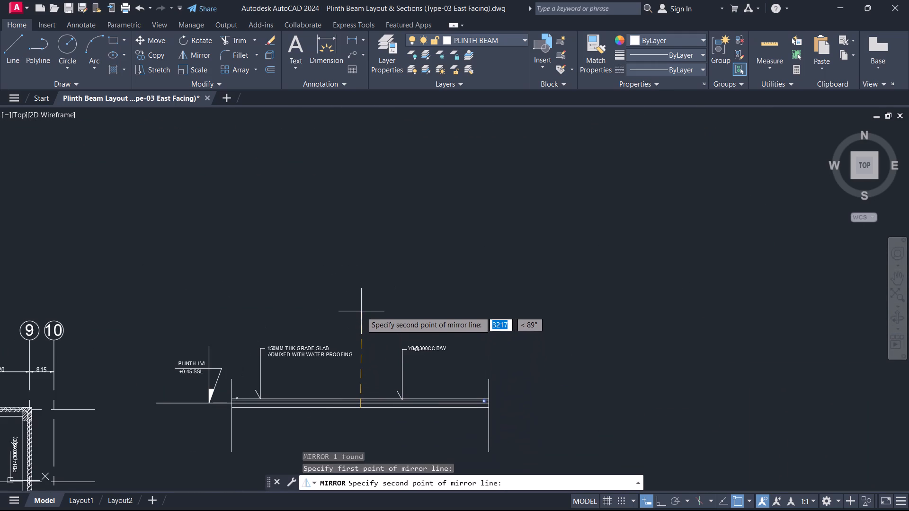
pyautogui.press('F8')
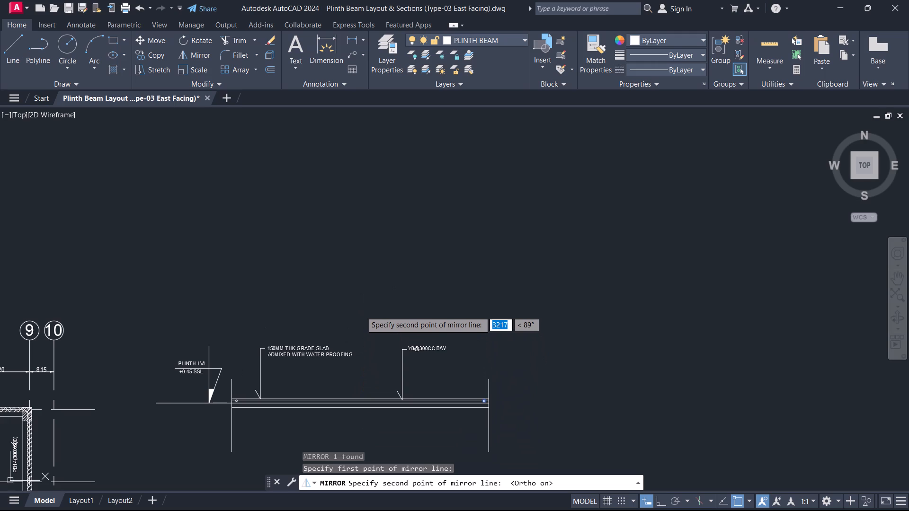
pyautogui.click(364, 300)
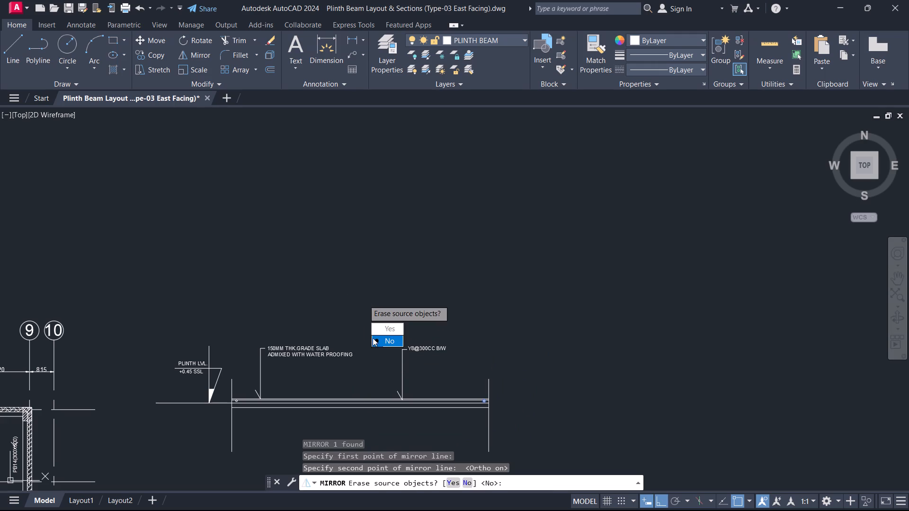
pyautogui.moveTo(381, 338); pyautogui.dragTo(364, 300)
# Fill the small circle at the section's left end with a solid hatch.
pyautogui.scroll(6, 228, 414)
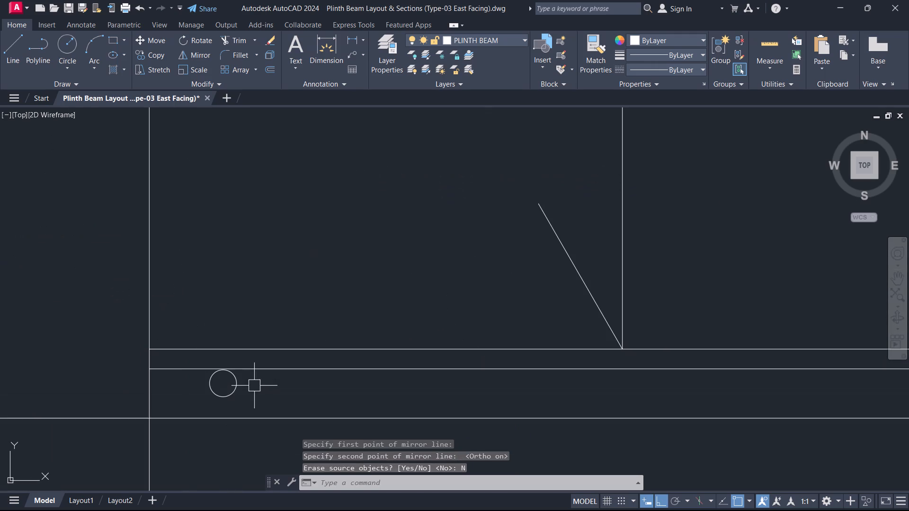
pyautogui.press('h')
pyautogui.press('space')
pyautogui.click(220, 380)
pyautogui.press('Escape')
# Fill the small circle at the section's right end with a solid hatch.
pyautogui.scroll(-6, 460, 437)
pyautogui.moveTo(547, 423); pyautogui.dragTo(464, 439, button='middle')
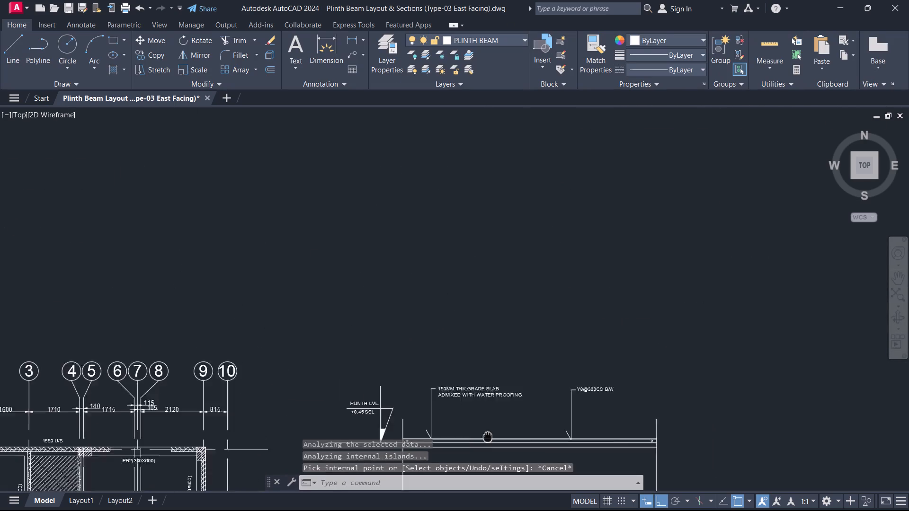
pyautogui.moveTo(464, 439); pyautogui.dragTo(380, 443, button='middle')
pyautogui.scroll(-1, 380, 443)
pyautogui.press('F8')
pyautogui.scroll(5, 495, 451)
pyautogui.moveTo(509, 452); pyautogui.dragTo(443, 394, button='middle')
pyautogui.moveTo(679, 429); pyautogui.dragTo(631, 286, button='middle')
pyautogui.scroll(1, 648, 369)
pyautogui.press('space')
pyautogui.scroll(4, 525, 308)
pyautogui.scroll(1, 358, 337)
pyautogui.click(181, 403)
pyautogui.press('Escape')
# Move the section's right end line and its filled circle horizontally left by about 2200 units.
pyautogui.scroll(-6, 177, 415)
pyautogui.moveTo(126, 320); pyautogui.dragTo(403, 271, button='middle')
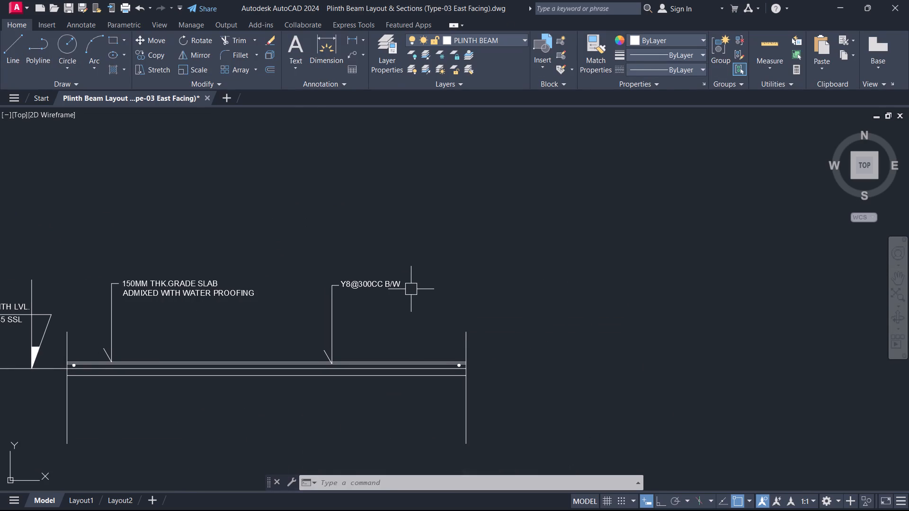
pyautogui.scroll(5, 458, 372)
pyautogui.click(485, 329)
pyautogui.moveTo(406, 299); pyautogui.dragTo(406, 303)
pyautogui.click(556, 235)
pyautogui.click(471, 183)
pyautogui.scroll(-5, 392, 200)
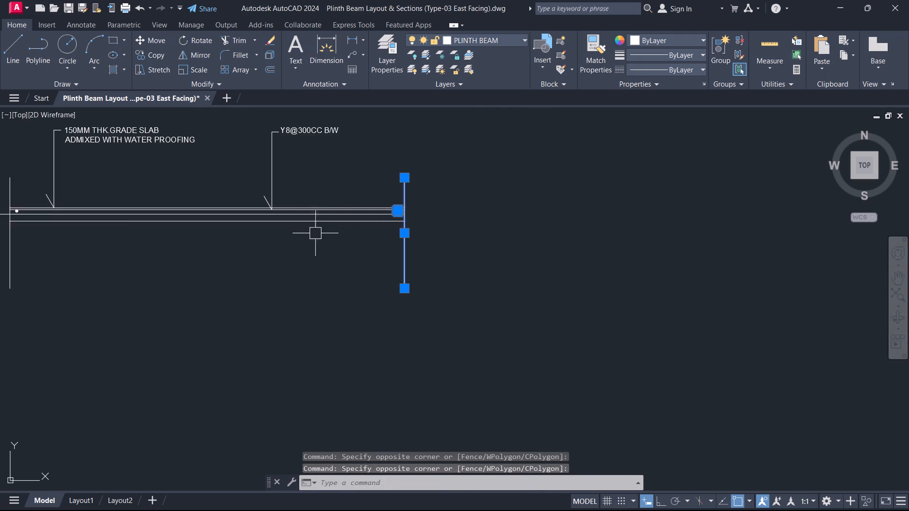
pyautogui.scroll(-3, 314, 244)
pyautogui.moveTo(314, 248); pyautogui.dragTo(395, 288, button='middle')
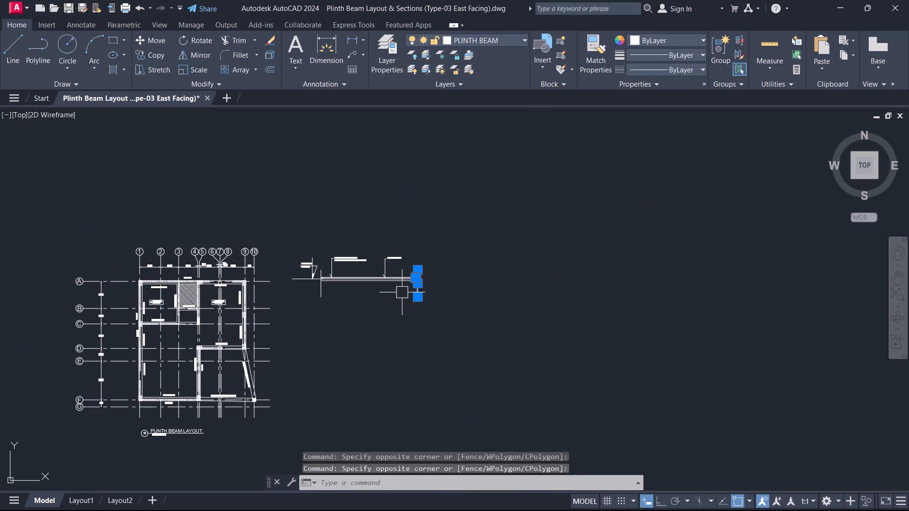
pyautogui.press('m')
pyautogui.press('space')
pyautogui.scroll(4, 436, 318)
pyautogui.click(403, 253)
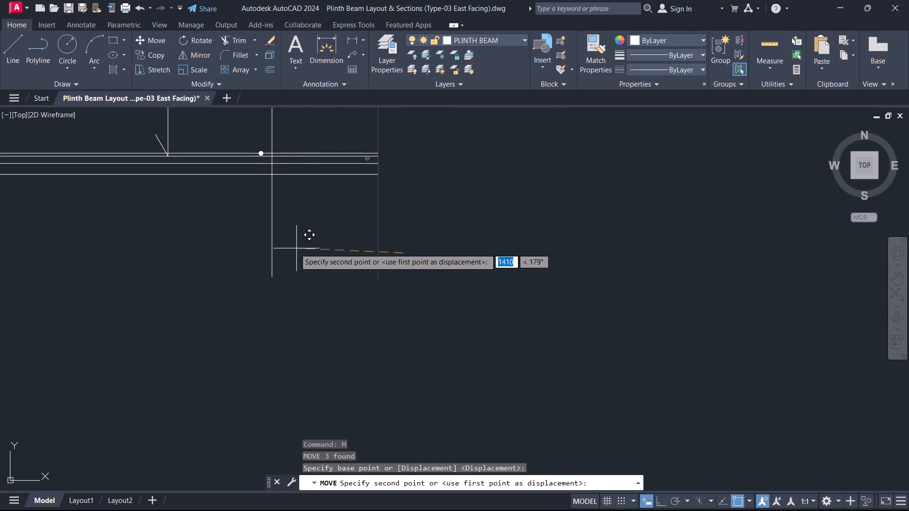
pyautogui.moveTo(280, 251); pyautogui.dragTo(328, 276, button='middle')
pyautogui.press('F8')
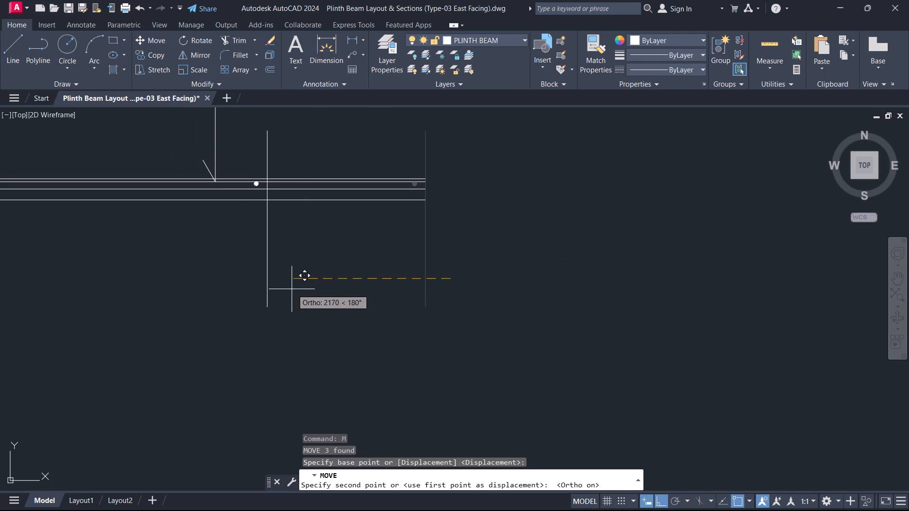
pyautogui.click(290, 290)
pyautogui.press('Escape')
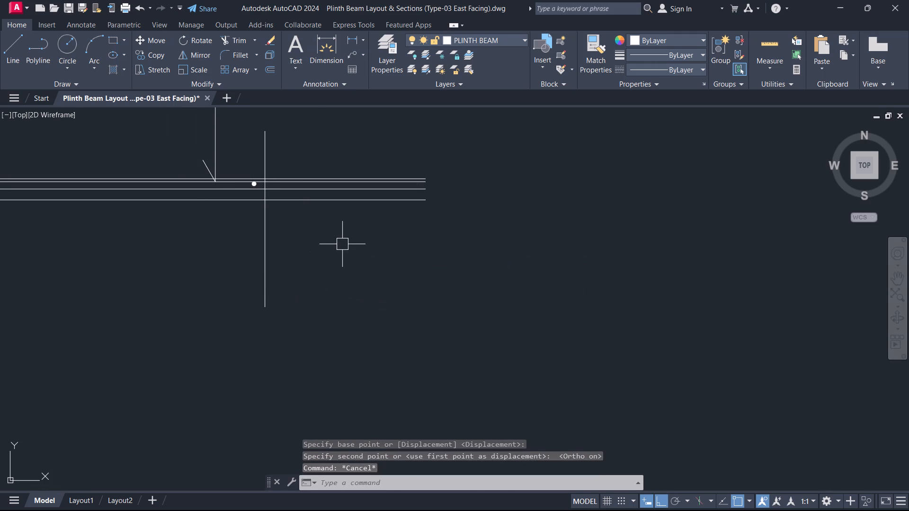
# Trim the horizontal section lines that extend beyond the right end line.
pyautogui.write('TR')
pyautogui.press('space')
pyautogui.moveTo(344, 244); pyautogui.dragTo(370, 133)
pyautogui.press('Escape')
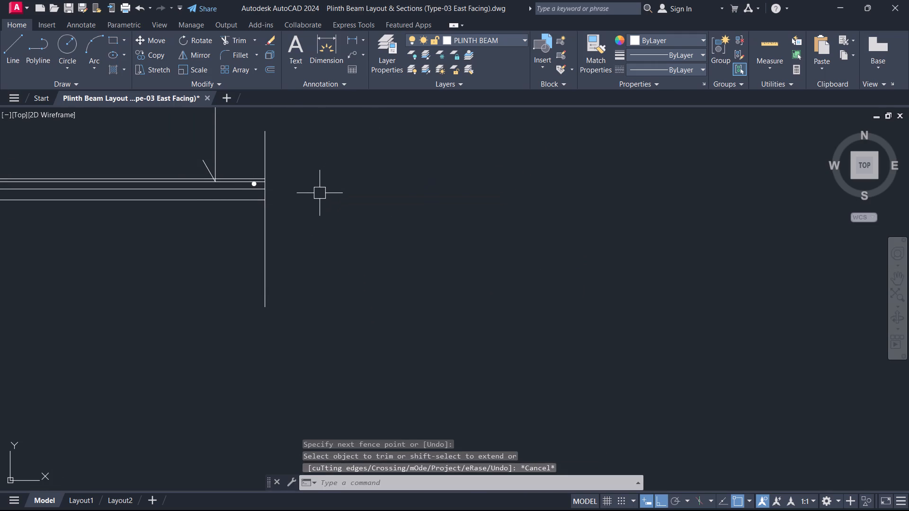
# Move the Y8@300CC B/W label with its leader and arrowhead line horizontally left by about 980 units.
pyautogui.scroll(-2, 313, 214)
pyautogui.moveTo(222, 267); pyautogui.dragTo(300, 279, button='middle')
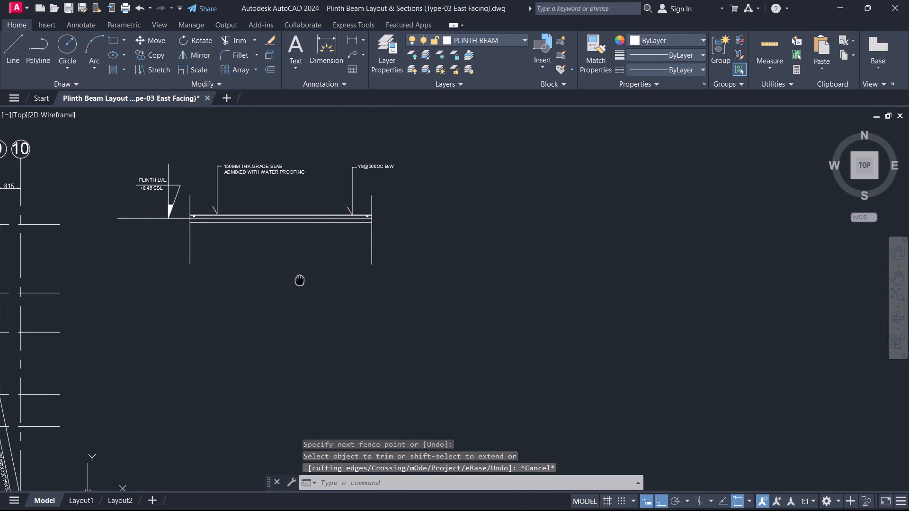
pyautogui.moveTo(300, 279); pyautogui.dragTo(343, 356, button='middle')
pyautogui.scroll(1, 402, 280)
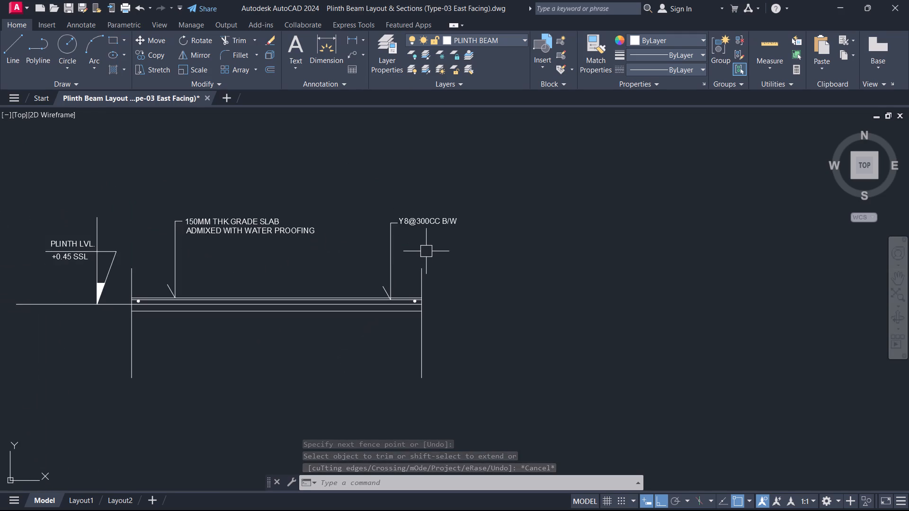
pyautogui.scroll(2, 425, 249)
pyautogui.click(526, 228)
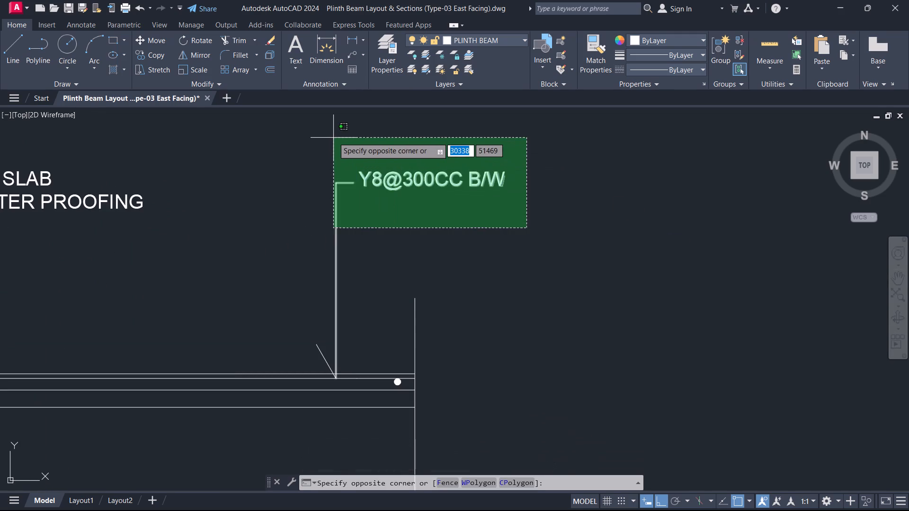
pyautogui.click(333, 137)
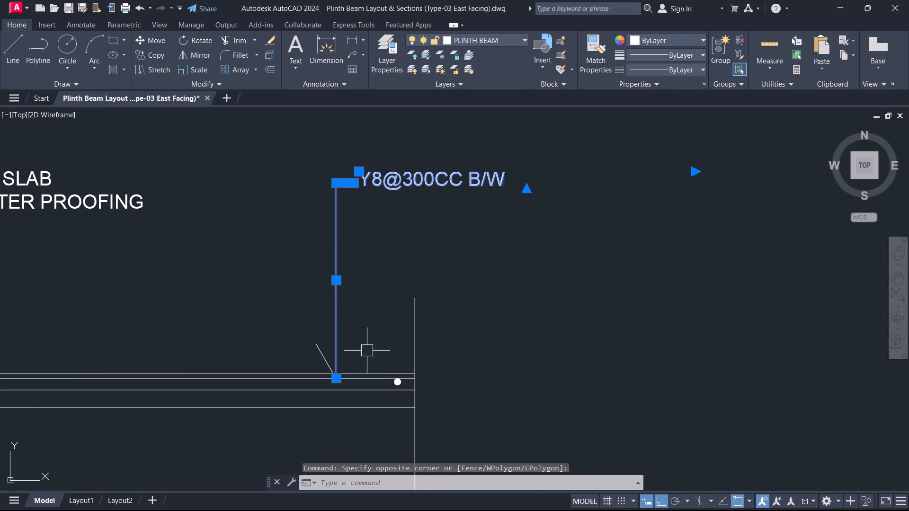
pyautogui.moveTo(367, 352); pyautogui.dragTo(362, 352)
pyautogui.click(309, 340)
pyautogui.write('M')
pyautogui.press('space')
pyautogui.click(309, 340)
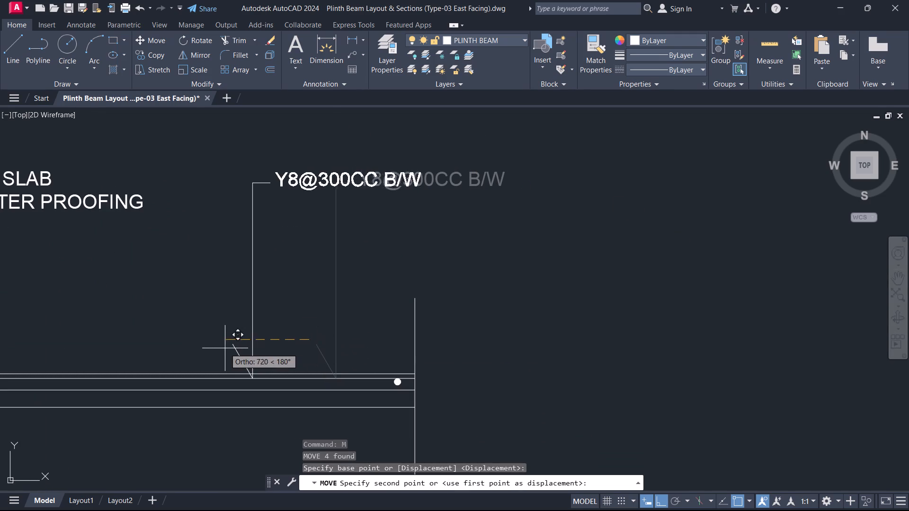
pyautogui.click(195, 341)
pyautogui.press('Escape')
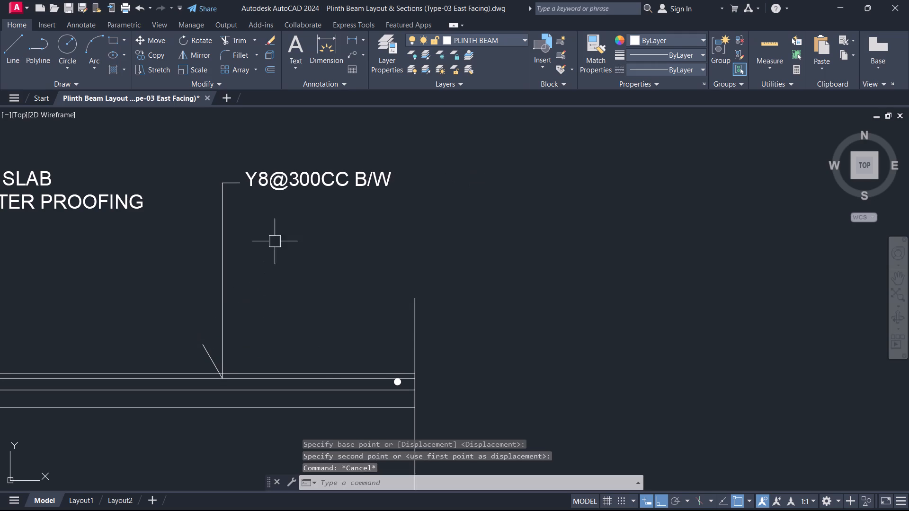
# Move the Y8@300CC B/W label and its short horizontal leader line straight down by about 430 units.
pyautogui.moveTo(272, 196); pyautogui.dragTo(356, 280, button='middle')
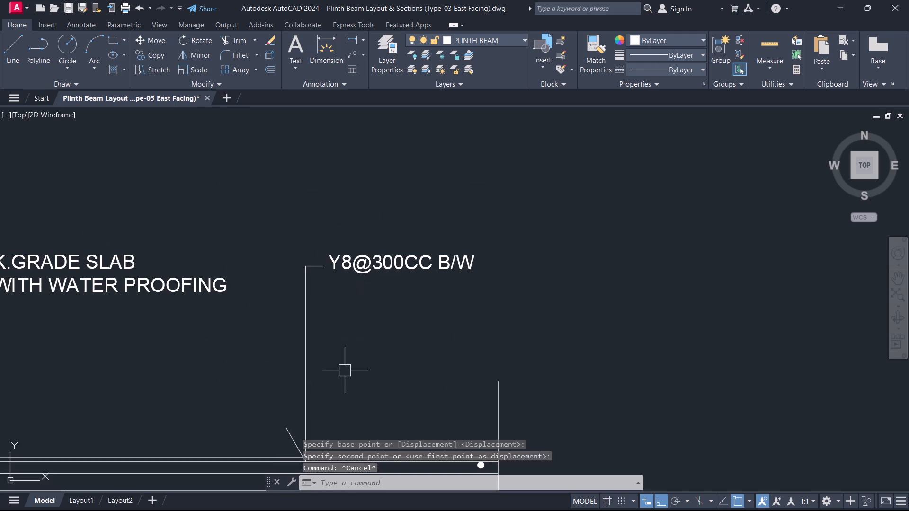
pyautogui.click(500, 307)
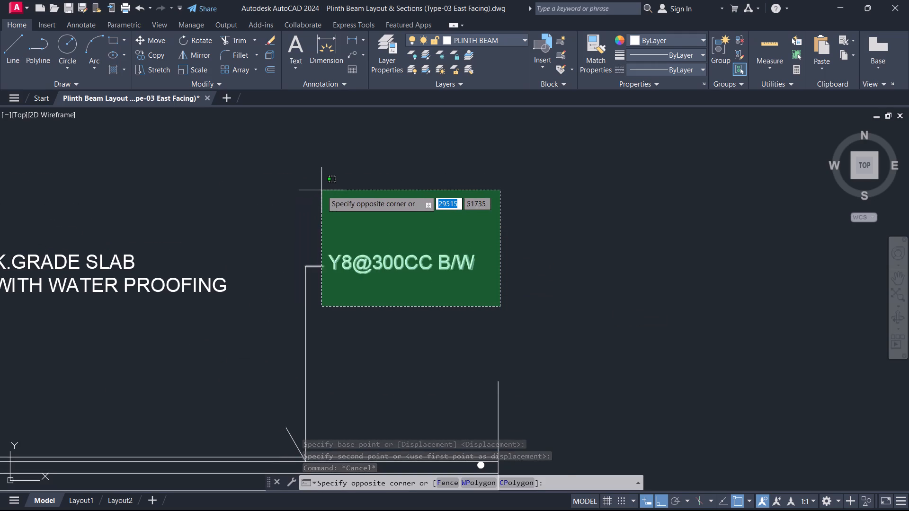
pyautogui.click(322, 191)
pyautogui.write('M')
pyautogui.press('space')
pyautogui.click(330, 285)
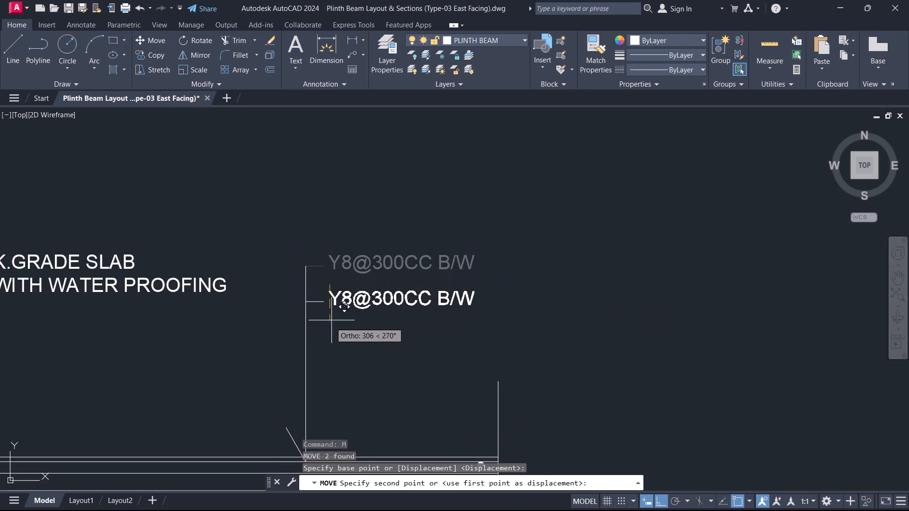
pyautogui.click(325, 335)
pyautogui.press('Escape')
# Trim the part of the vertical leader that projects above the Y8@300CC B/W label's short horizontal line.
pyautogui.write('TR')
pyautogui.press('space')
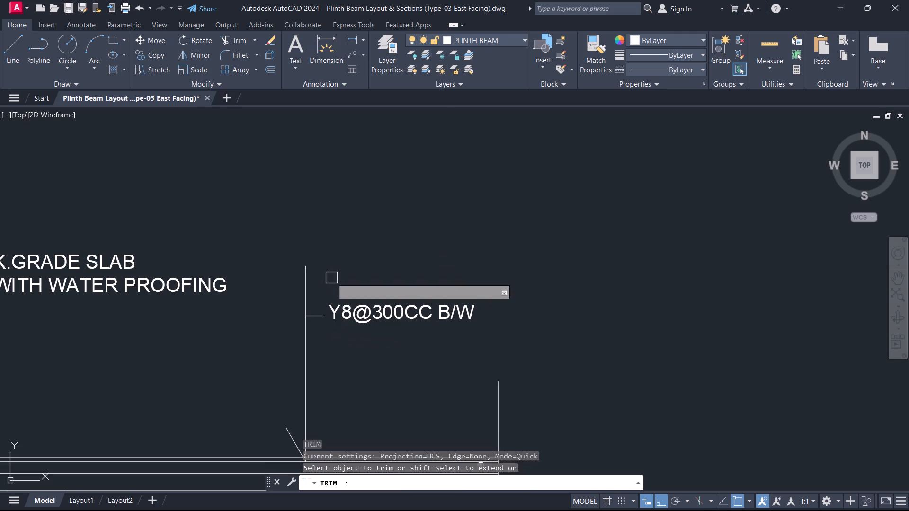
pyautogui.moveTo(331, 278); pyautogui.dragTo(283, 285)
pyautogui.press('Escape')
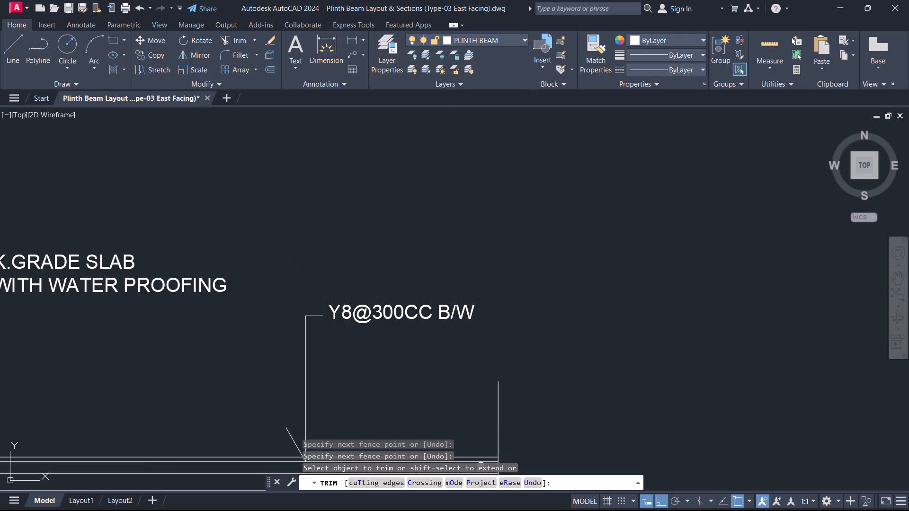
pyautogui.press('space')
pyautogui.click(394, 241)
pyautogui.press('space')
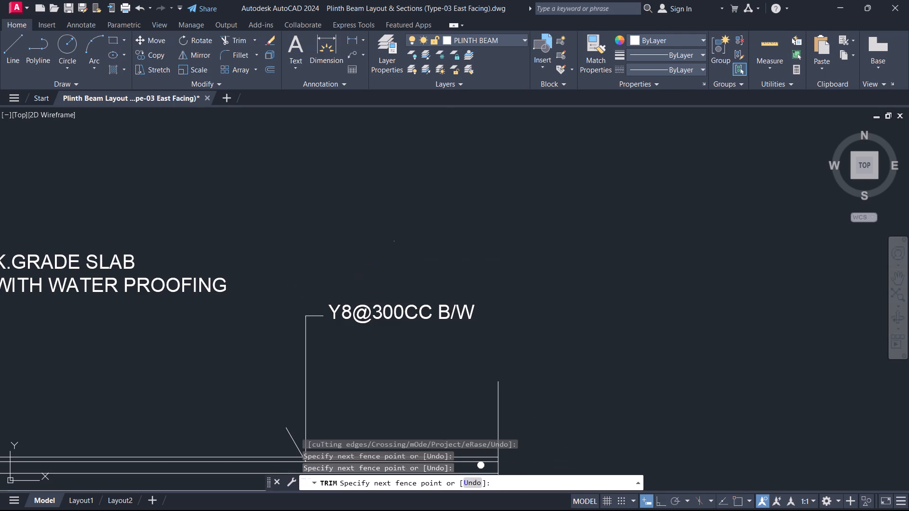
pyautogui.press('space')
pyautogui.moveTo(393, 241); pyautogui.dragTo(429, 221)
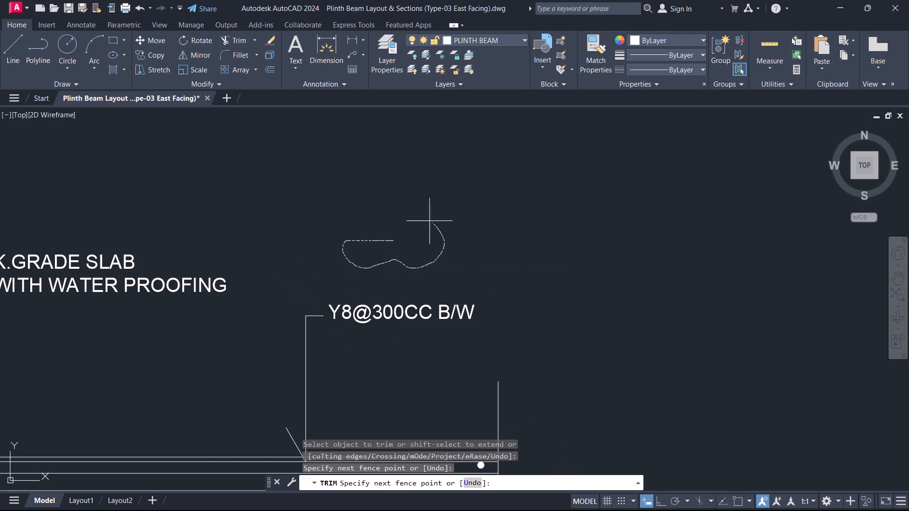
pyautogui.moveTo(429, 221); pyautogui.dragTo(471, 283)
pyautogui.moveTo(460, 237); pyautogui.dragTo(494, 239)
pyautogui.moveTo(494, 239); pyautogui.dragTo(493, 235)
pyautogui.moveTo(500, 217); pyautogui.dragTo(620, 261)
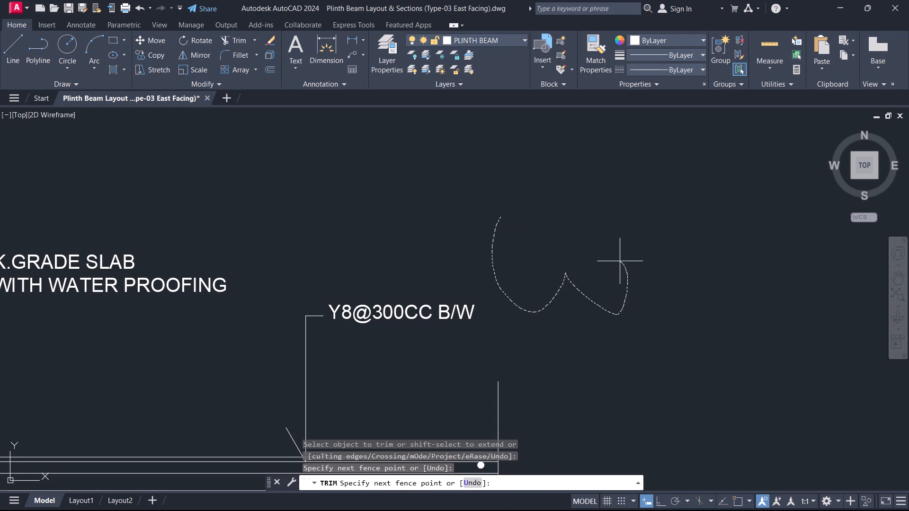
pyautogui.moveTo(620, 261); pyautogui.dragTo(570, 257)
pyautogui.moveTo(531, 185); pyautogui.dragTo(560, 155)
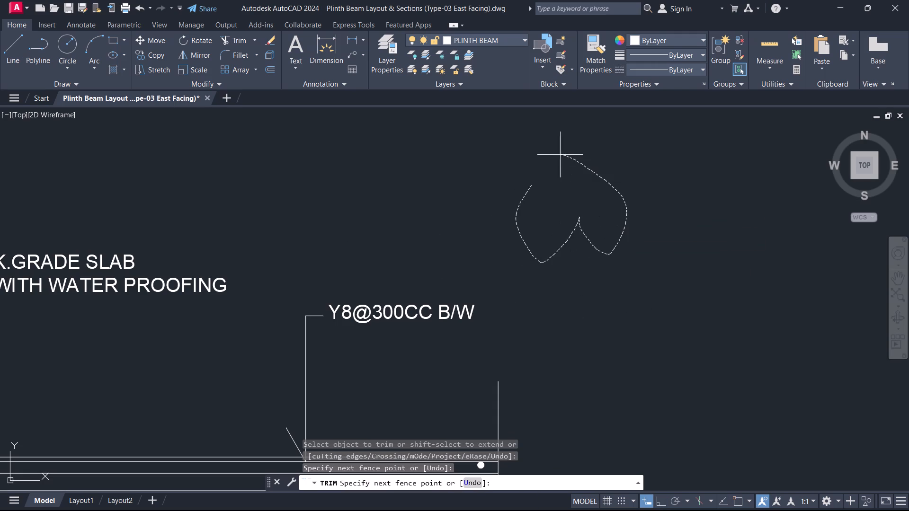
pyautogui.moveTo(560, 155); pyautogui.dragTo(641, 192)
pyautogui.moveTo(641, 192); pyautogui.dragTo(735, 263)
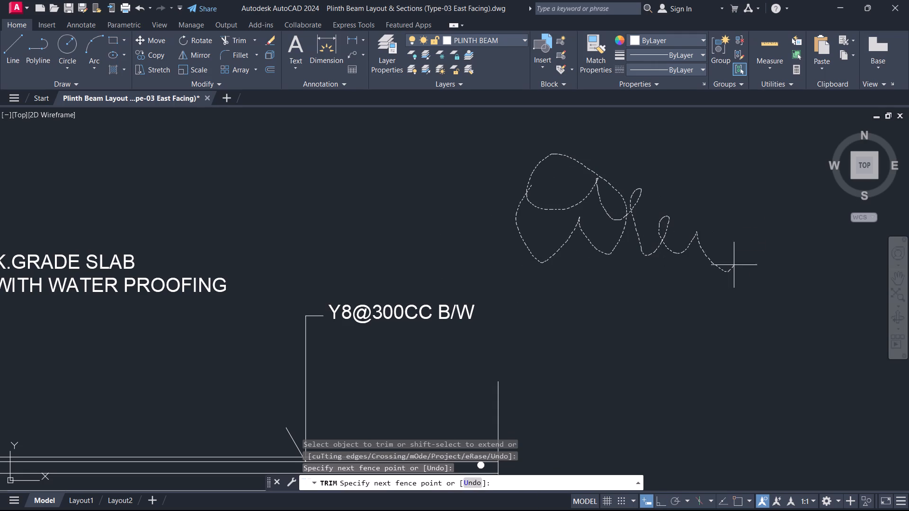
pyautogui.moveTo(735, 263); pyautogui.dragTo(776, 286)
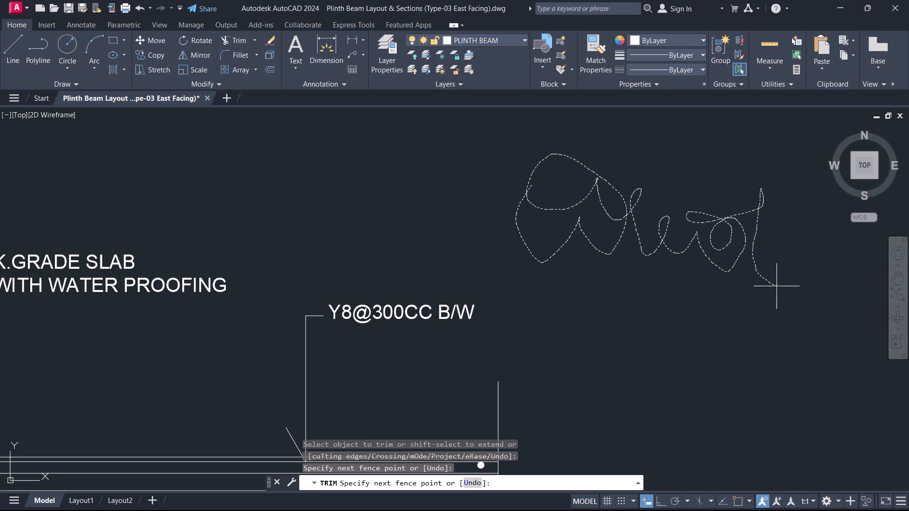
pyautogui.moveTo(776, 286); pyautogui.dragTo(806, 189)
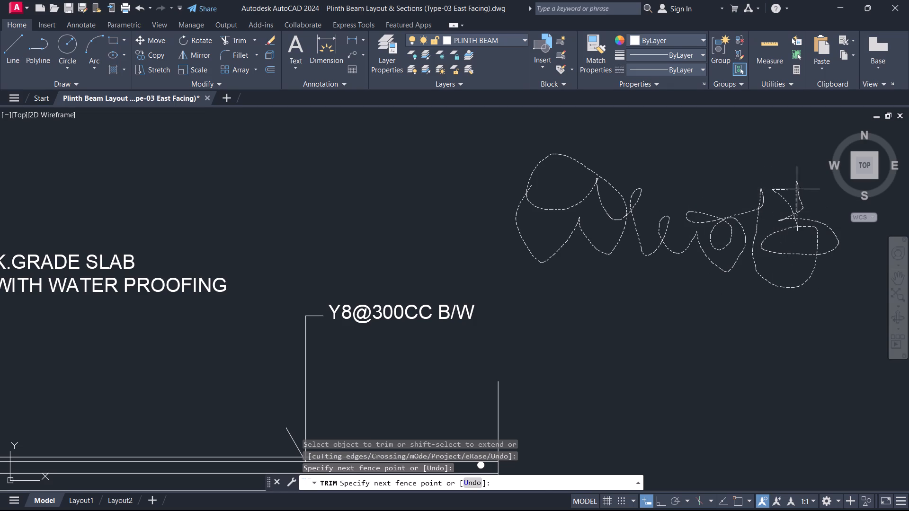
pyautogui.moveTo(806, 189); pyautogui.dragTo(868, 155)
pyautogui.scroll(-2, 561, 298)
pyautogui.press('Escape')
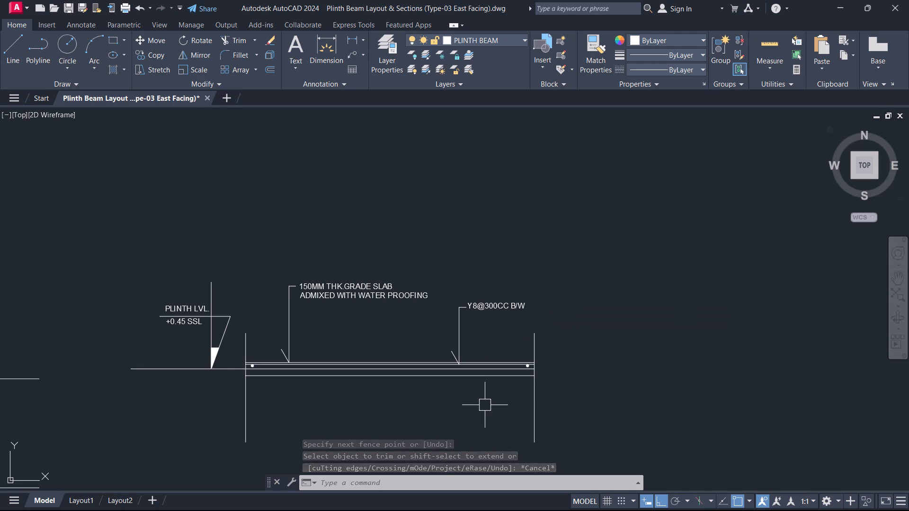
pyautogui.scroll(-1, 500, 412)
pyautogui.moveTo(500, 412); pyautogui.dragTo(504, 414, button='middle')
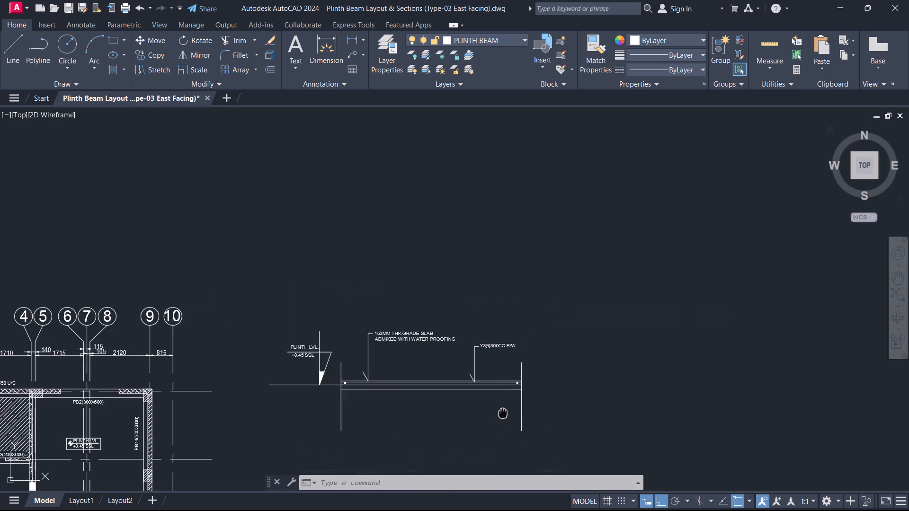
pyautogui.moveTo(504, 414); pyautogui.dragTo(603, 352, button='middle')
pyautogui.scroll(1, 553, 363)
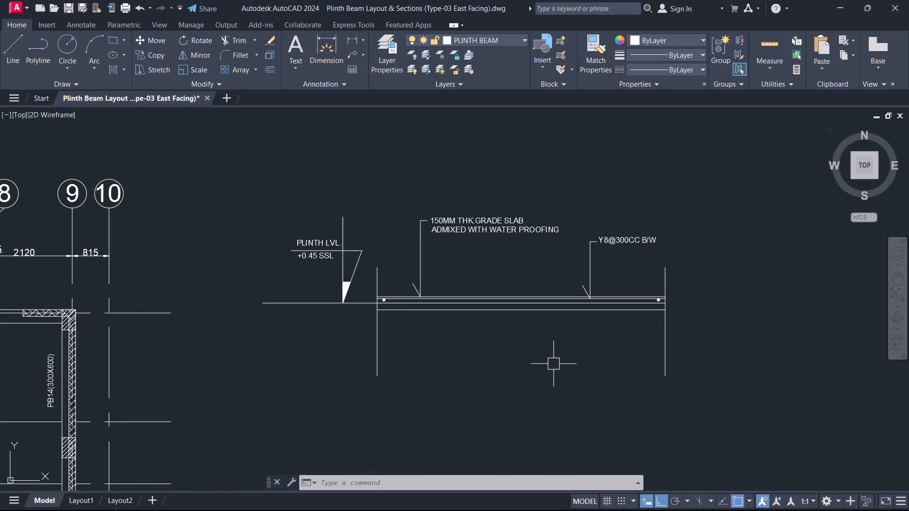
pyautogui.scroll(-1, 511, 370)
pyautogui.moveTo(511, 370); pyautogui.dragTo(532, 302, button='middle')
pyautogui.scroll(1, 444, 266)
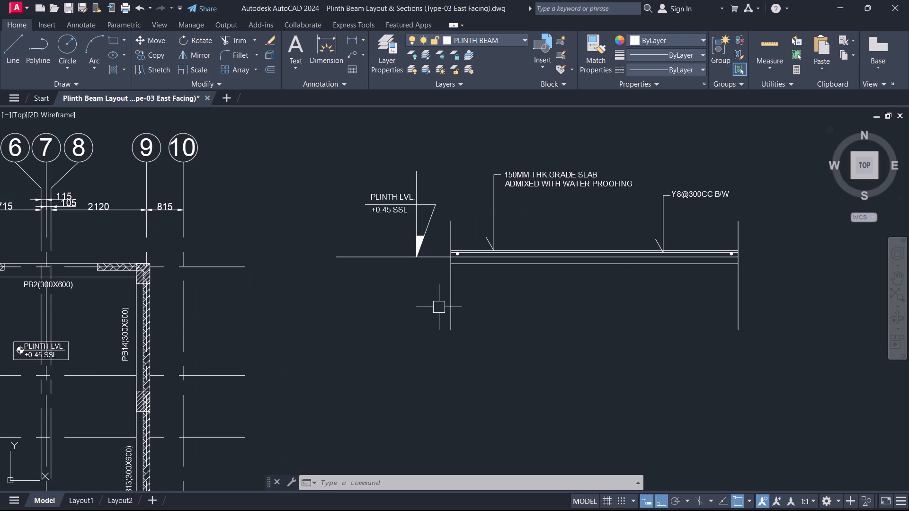
# Hatch the lower band of the slab section between its two end lines with the AR-CONC pattern at scale 1.
pyautogui.scroll(1, 486, 287)
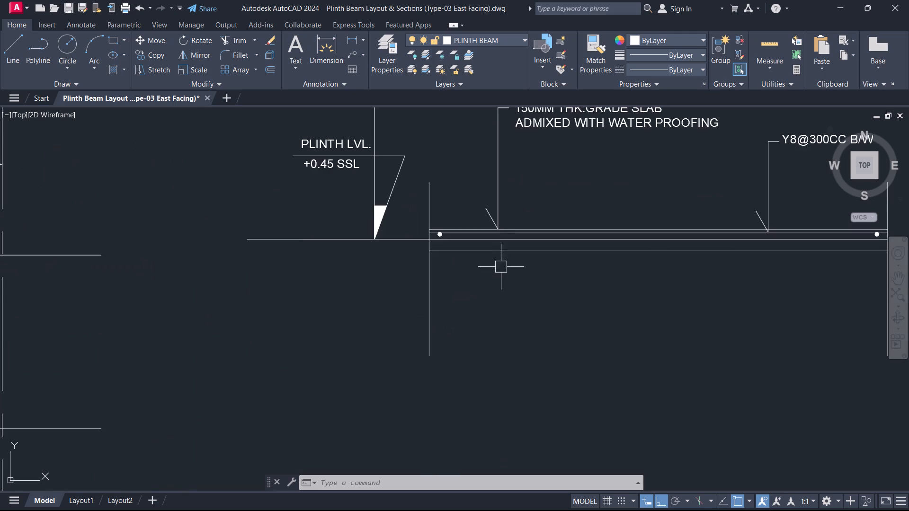
pyautogui.scroll(1, 498, 247)
pyautogui.press('h')
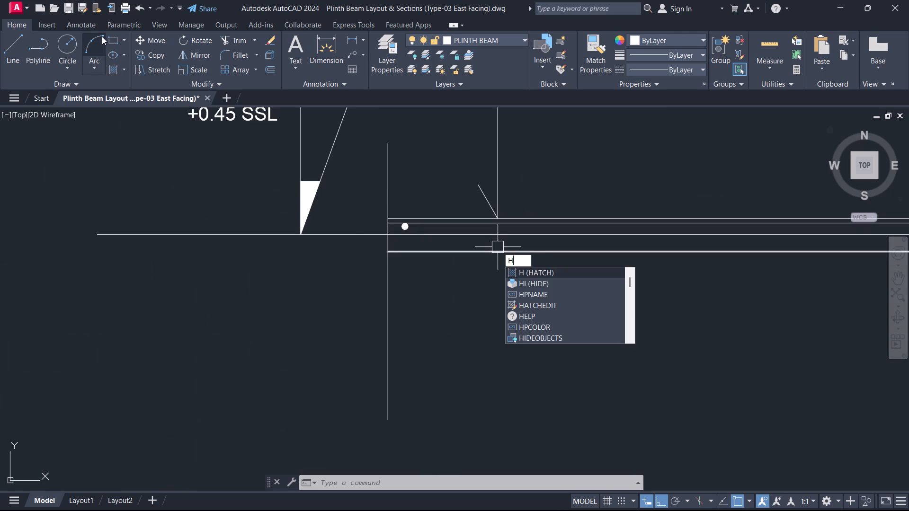
pyautogui.press('space')
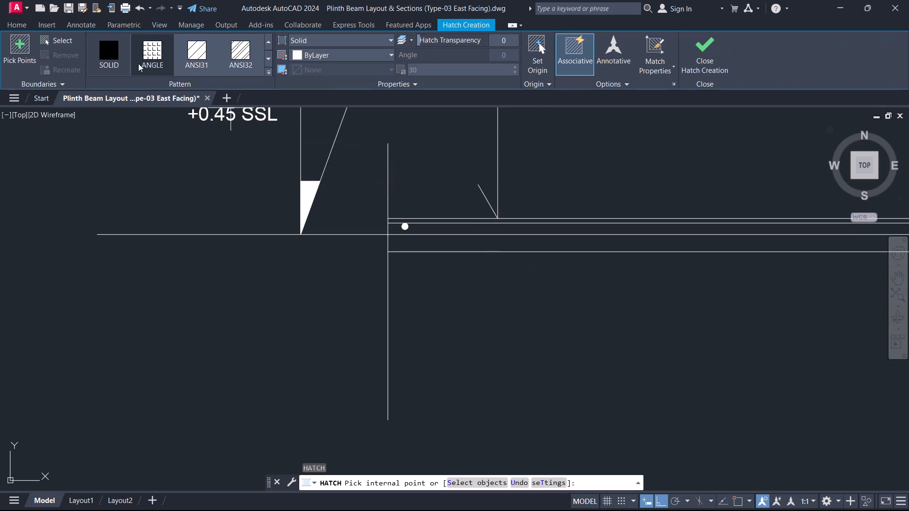
pyautogui.click(273, 75)
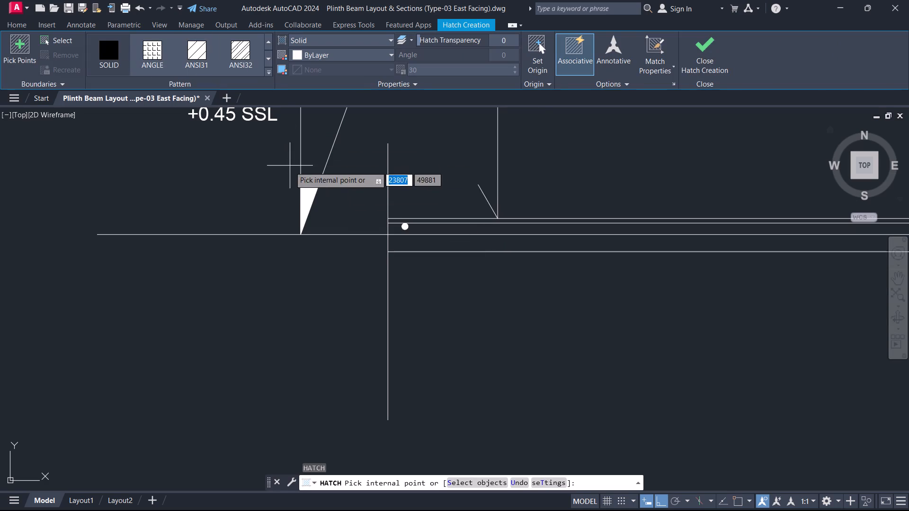
pyautogui.click(270, 68)
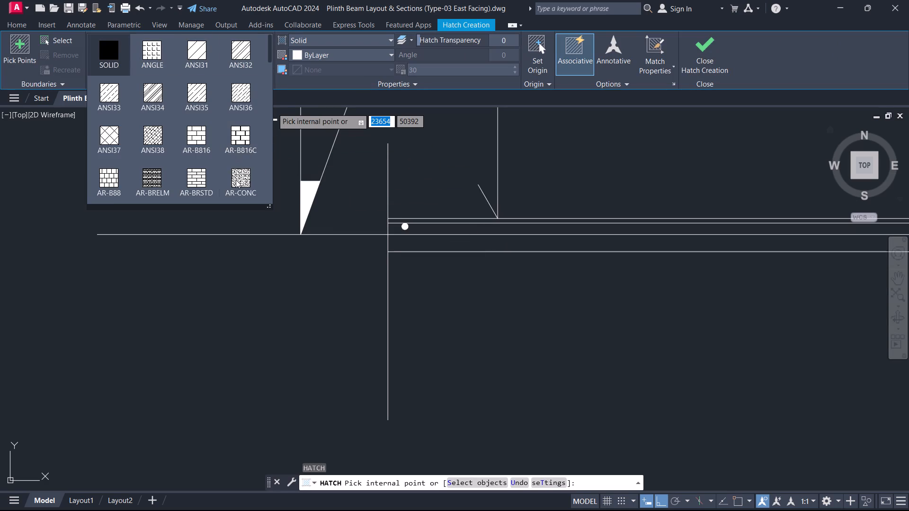
pyautogui.click(236, 180)
pyautogui.click(442, 244)
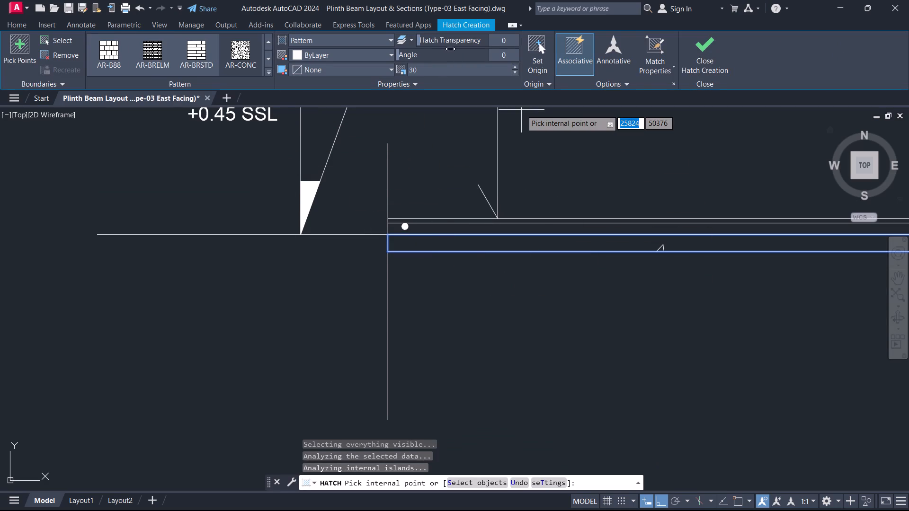
pyautogui.click(437, 74)
pyautogui.click(438, 73)
pyautogui.write('10')
pyautogui.press('Return')
pyautogui.click(438, 73)
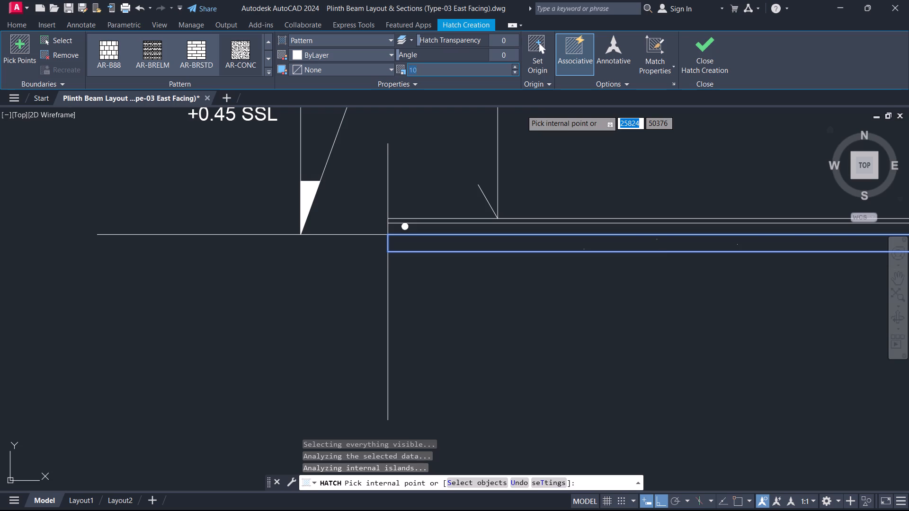
pyautogui.press('1')
pyautogui.press('Return')
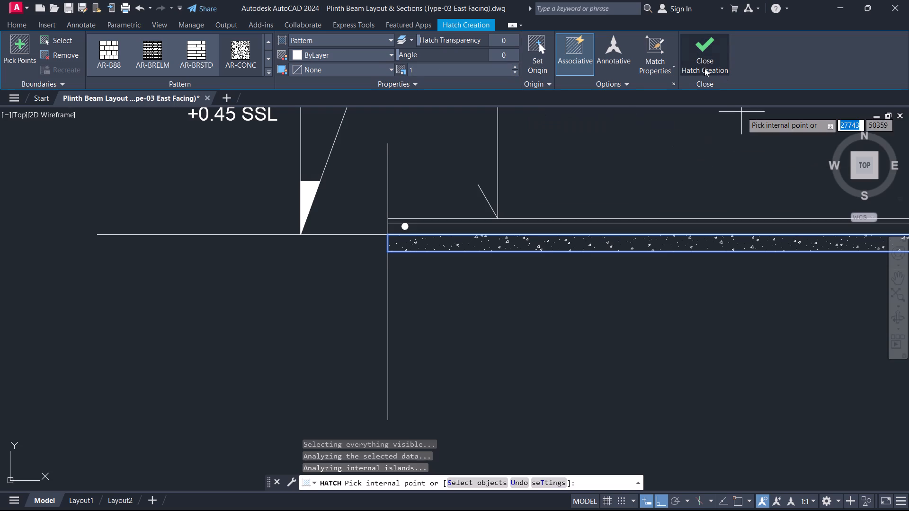
pyautogui.click(705, 68)
pyautogui.scroll(1, 672, 180)
pyautogui.scroll(-4, 667, 189)
pyautogui.press('Escape')
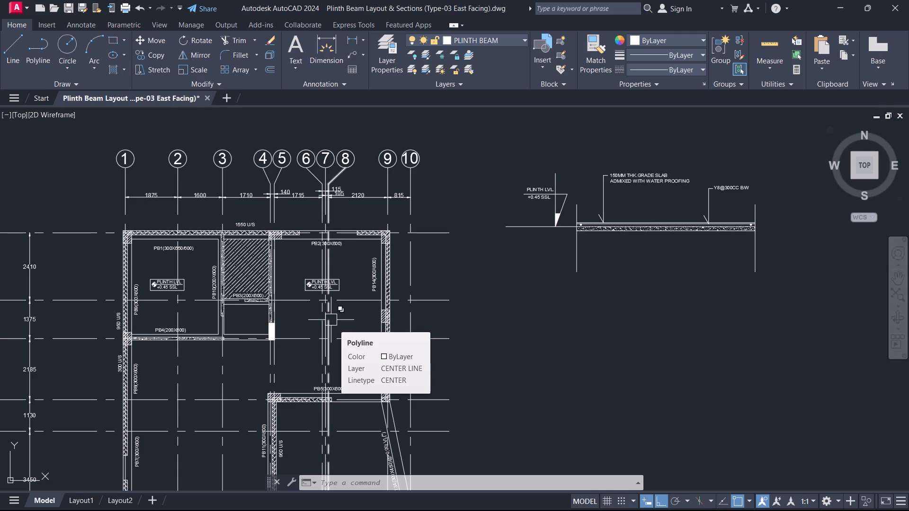
# Copy the PLINTH BEAM LAYOUT title with its circled asterisk, underline and scale note to just below the slab section.
pyautogui.moveTo(606, 264); pyautogui.dragTo(568, 244, button='middle')
pyautogui.scroll(1, 593, 258)
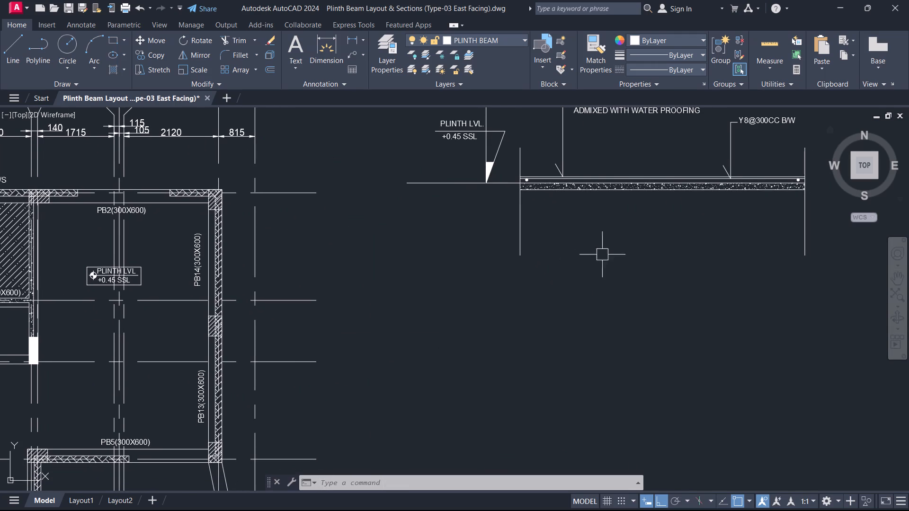
pyautogui.scroll(-2, 616, 247)
pyautogui.moveTo(495, 363); pyautogui.dragTo(521, 189, button='middle')
pyautogui.scroll(2, 328, 339)
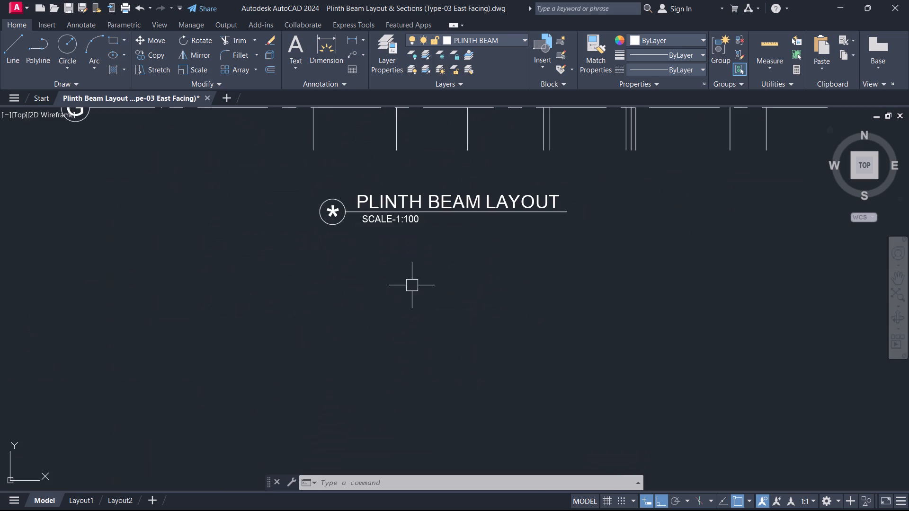
pyautogui.moveTo(412, 285); pyautogui.dragTo(403, 259)
pyautogui.click(271, 181)
pyautogui.press('c')
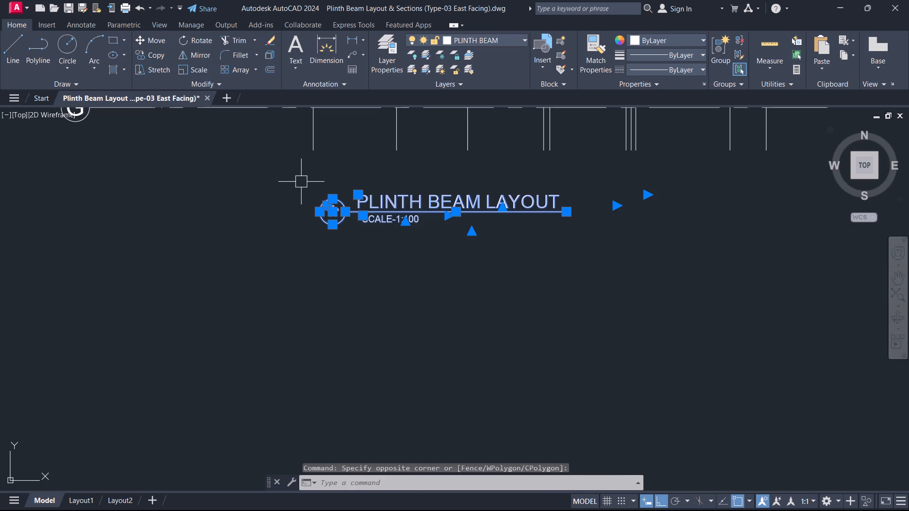
pyautogui.write('O')
pyautogui.press('space')
pyautogui.moveTo(357, 200); pyautogui.dragTo(362, 202)
pyautogui.moveTo(508, 216); pyautogui.dragTo(467, 265, button='middle')
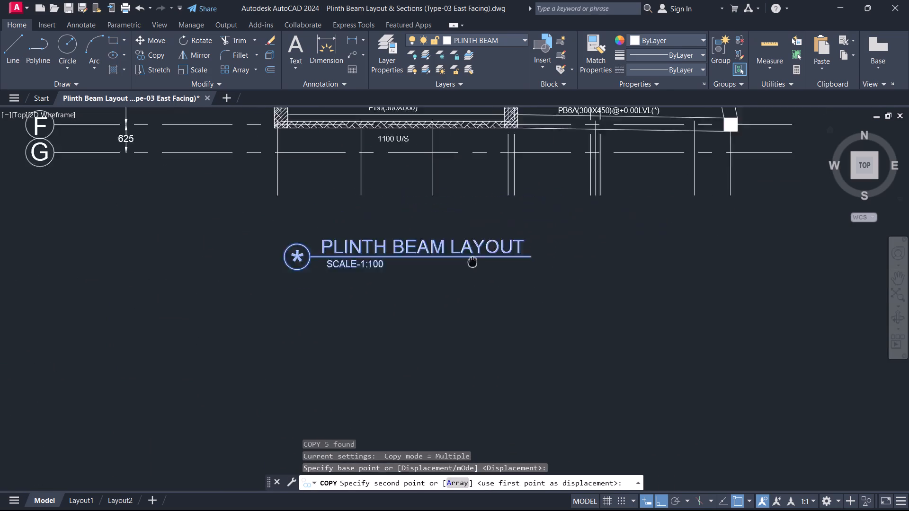
pyautogui.moveTo(467, 265); pyautogui.dragTo(328, 414, button='middle')
pyautogui.press('F8')
pyautogui.scroll(-2, 539, 289)
pyautogui.moveTo(535, 289); pyautogui.dragTo(322, 451, button='middle')
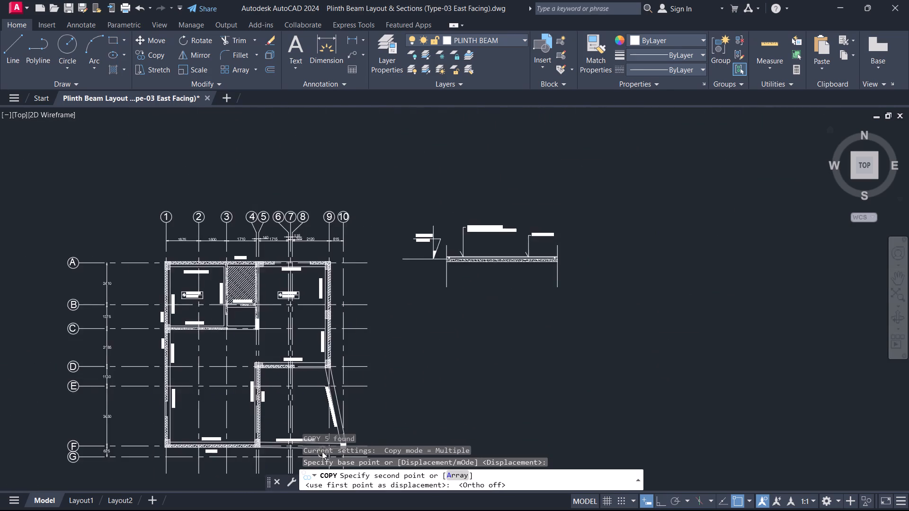
pyautogui.moveTo(322, 451); pyautogui.dragTo(322, 450, button='middle')
pyautogui.scroll(2, 446, 364)
pyautogui.scroll(1, 520, 230)
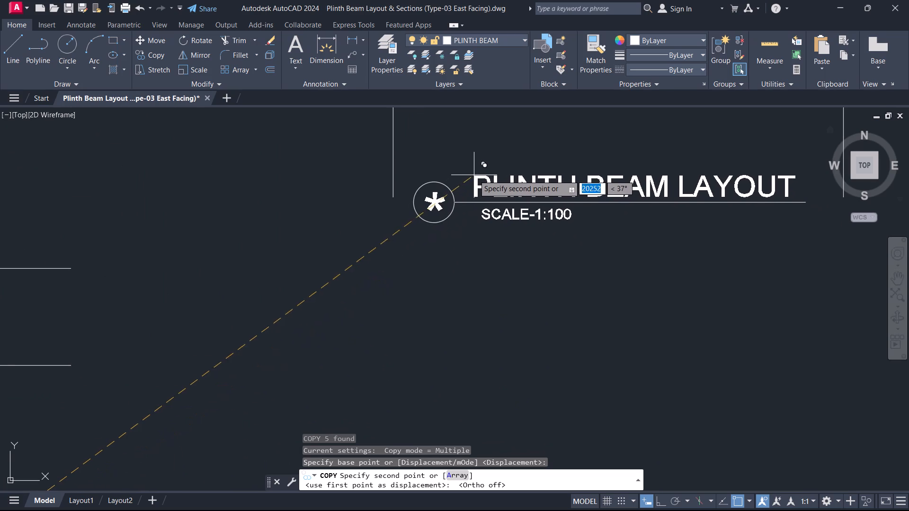
pyautogui.click(477, 168)
pyautogui.press('Escape')
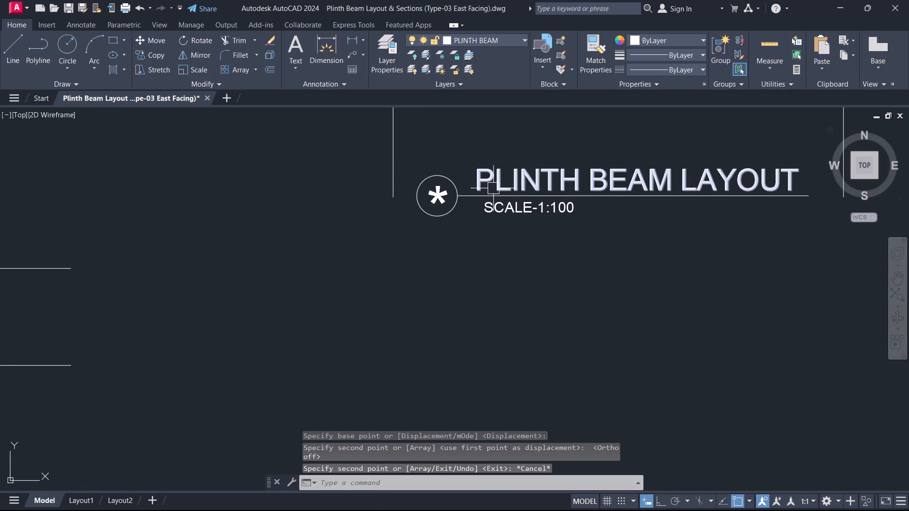
# Replace the copied title text under the slab section with TUPICAL GRADE.
pyautogui.doubleClick(498, 181)
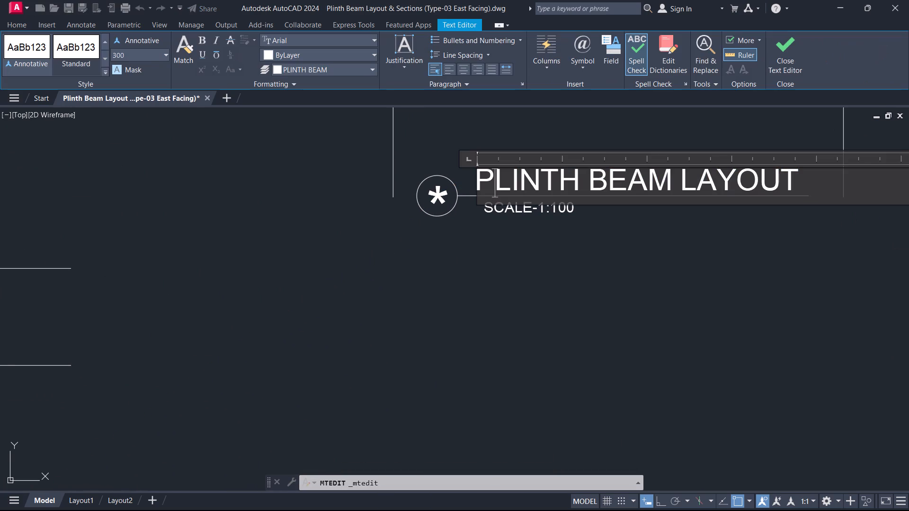
pyautogui.hotkey('ctrl', 'a')
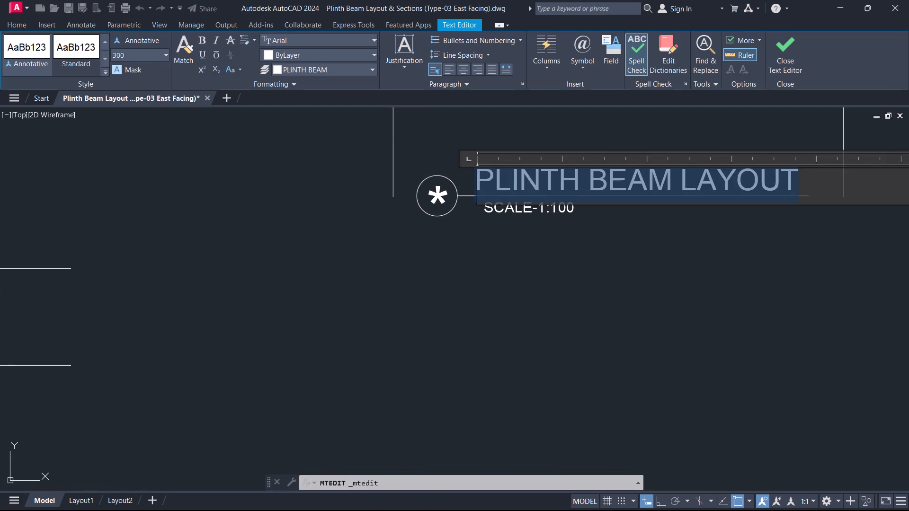
pyautogui.press('t')
pyautogui.write('UPICA')
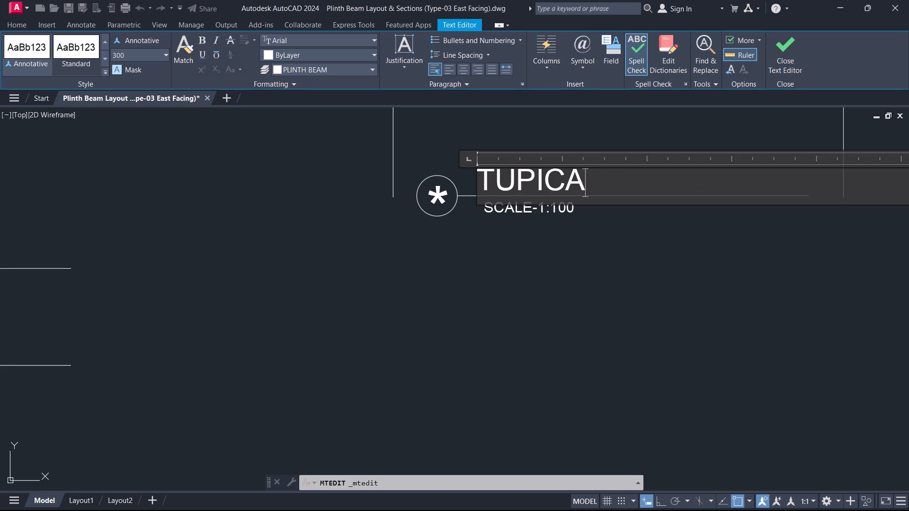
pyautogui.write('L G')
pyautogui.write('RADE')
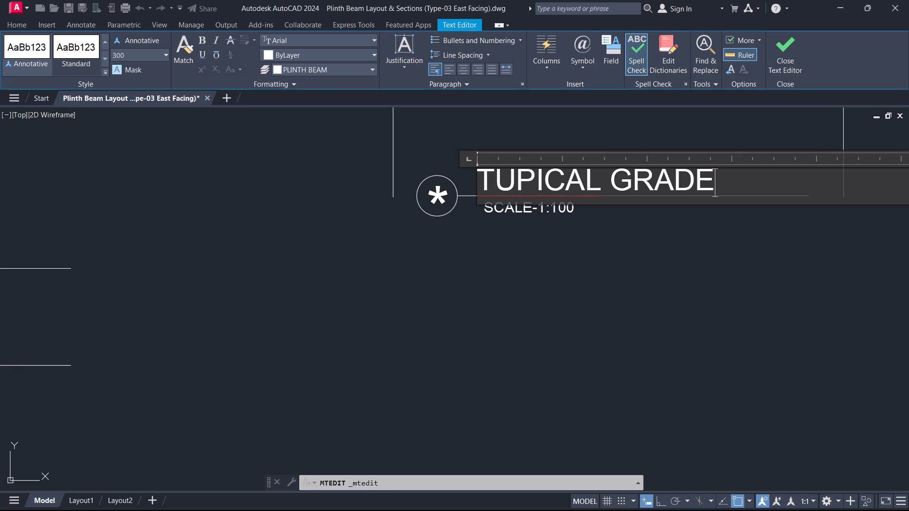
pyautogui.click(777, 45)
# Change the scale note under the slab section's title to SCALE-1:40.
pyautogui.doubleClick(517, 219)
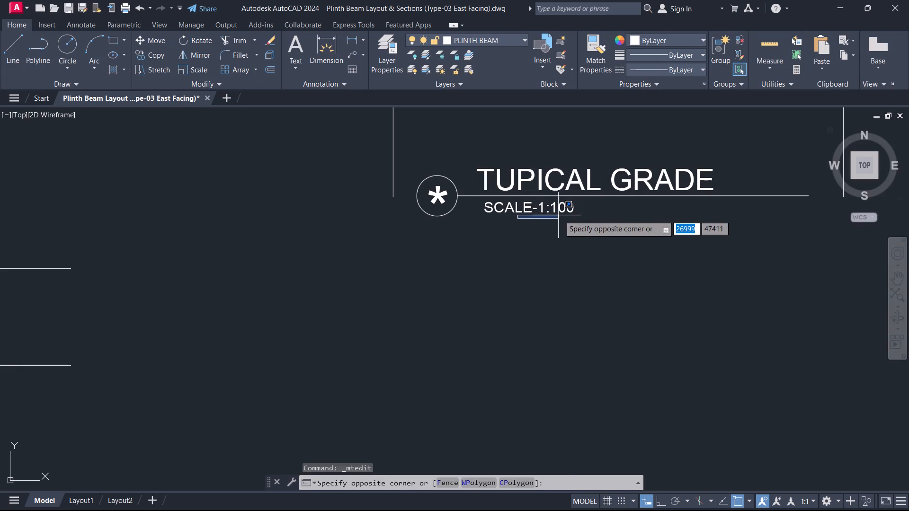
pyautogui.click(534, 207)
pyautogui.doubleClick(529, 210)
pyautogui.click(580, 215)
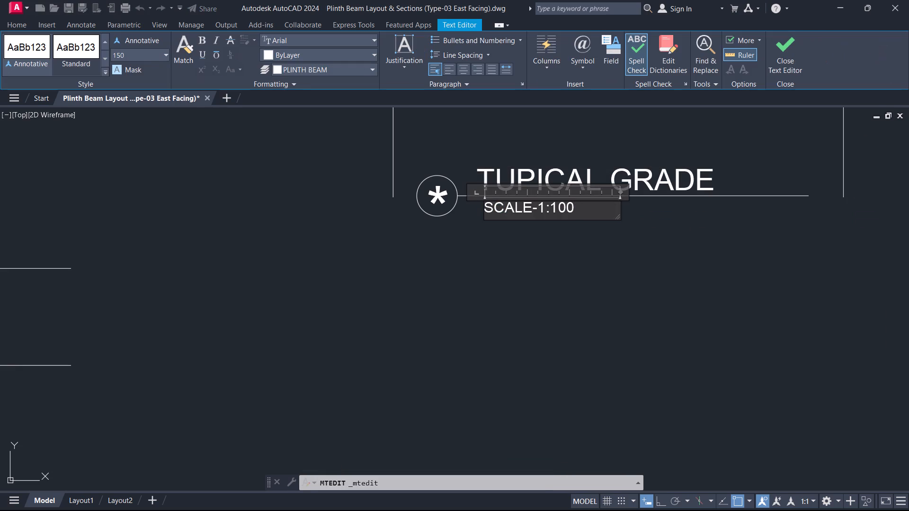
pyautogui.press('BackSpace')
pyautogui.press('BackSpace')
pyautogui.press('BackSpace')
pyautogui.write('40')
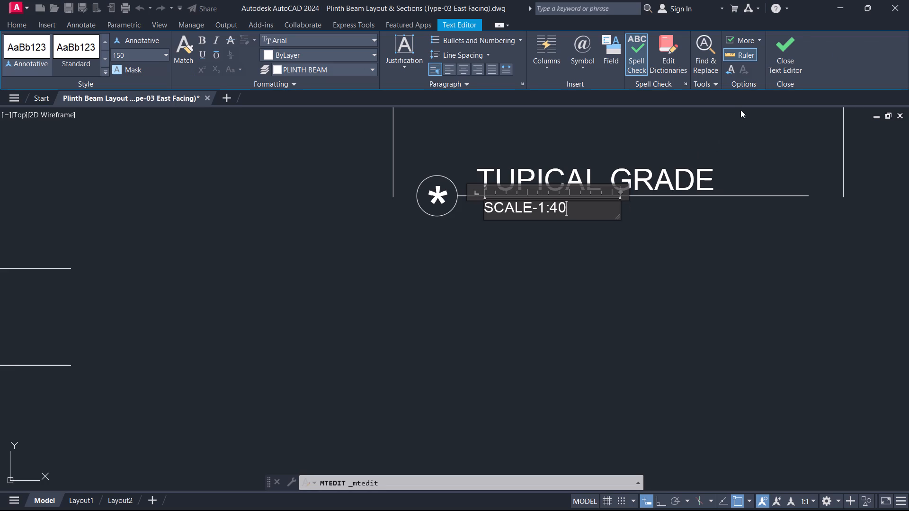
pyautogui.click(787, 50)
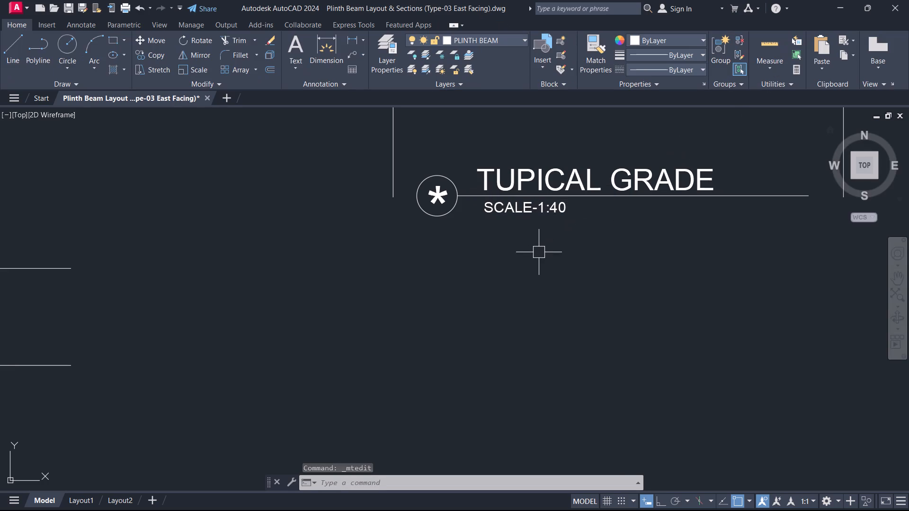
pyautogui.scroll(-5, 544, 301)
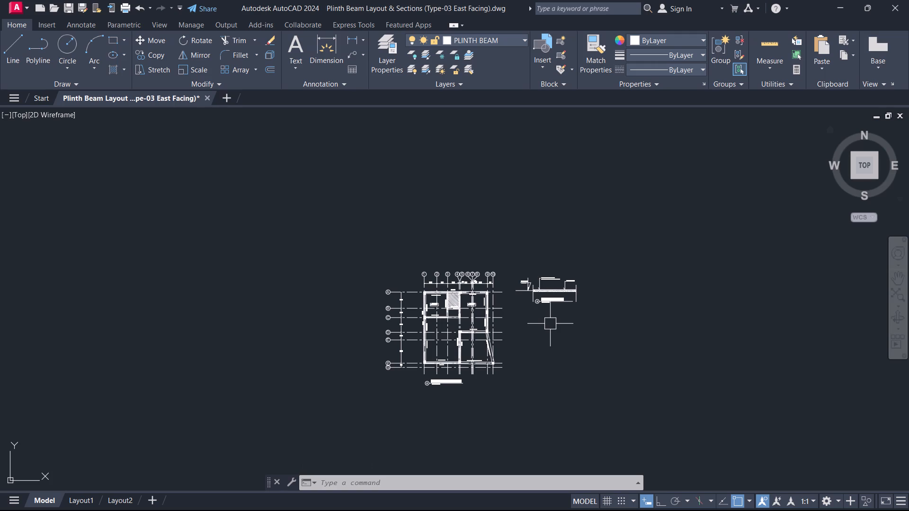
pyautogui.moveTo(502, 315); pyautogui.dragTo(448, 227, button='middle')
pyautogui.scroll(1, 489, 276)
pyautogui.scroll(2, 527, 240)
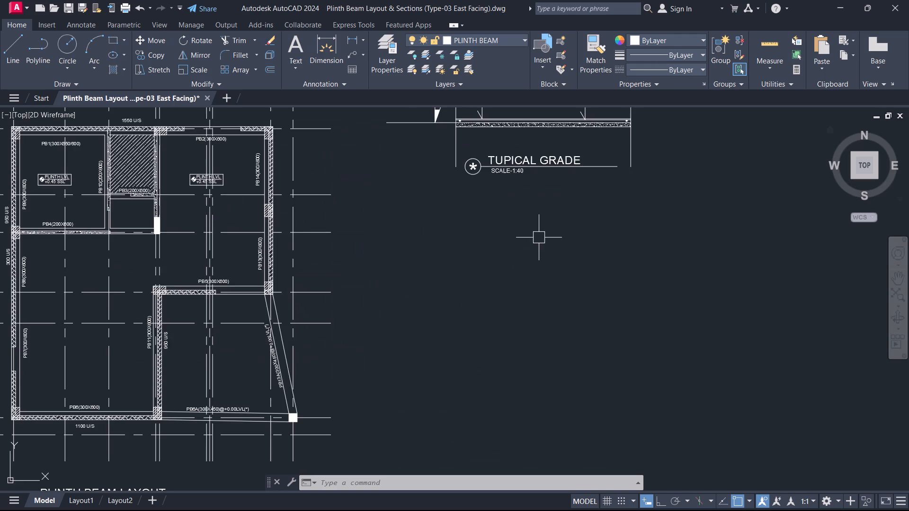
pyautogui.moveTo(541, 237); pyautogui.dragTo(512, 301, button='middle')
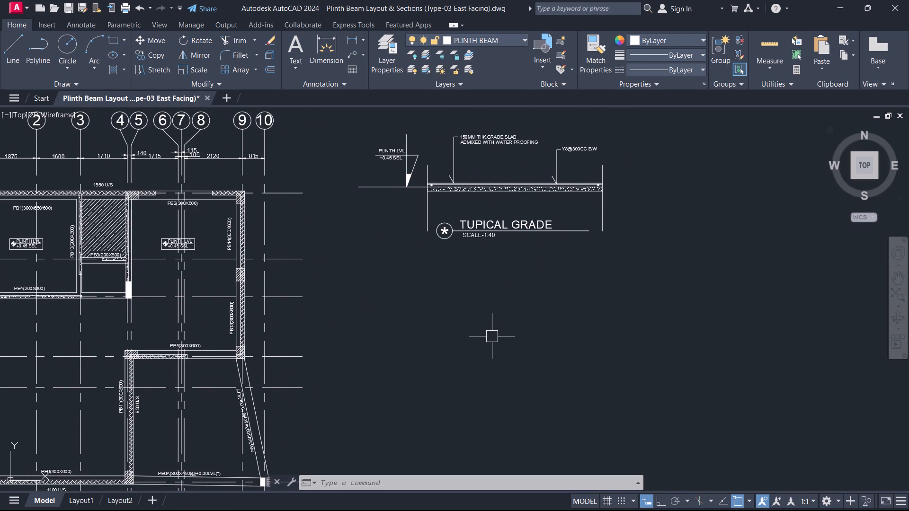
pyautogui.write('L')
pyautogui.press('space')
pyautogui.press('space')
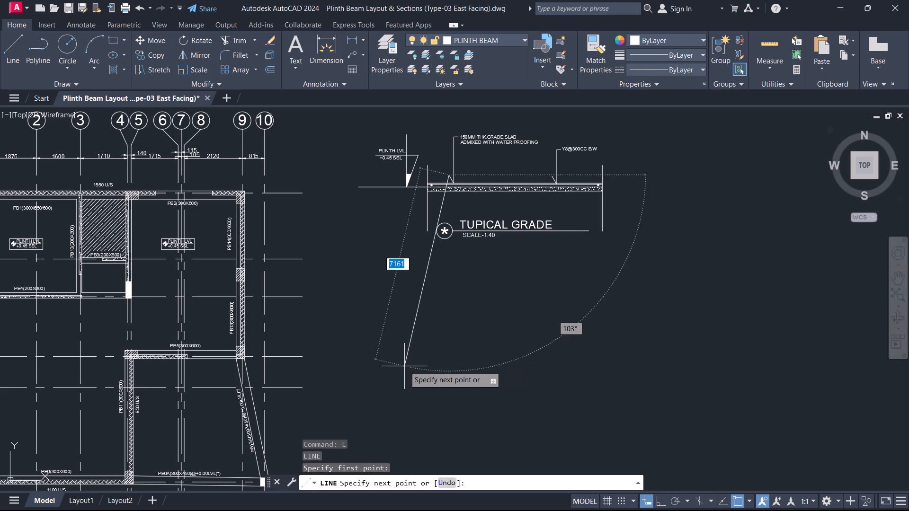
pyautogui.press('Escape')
# Draw a horizontal ground line about 2520 long in the empty area below the TUPICAL GRADE section.
pyautogui.write('L')
pyautogui.press('space')
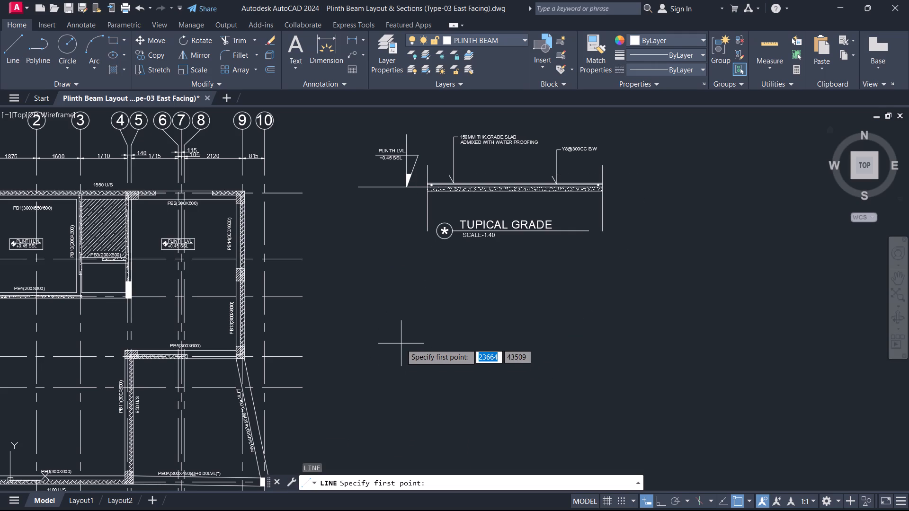
pyautogui.click(406, 348)
pyautogui.press('F8')
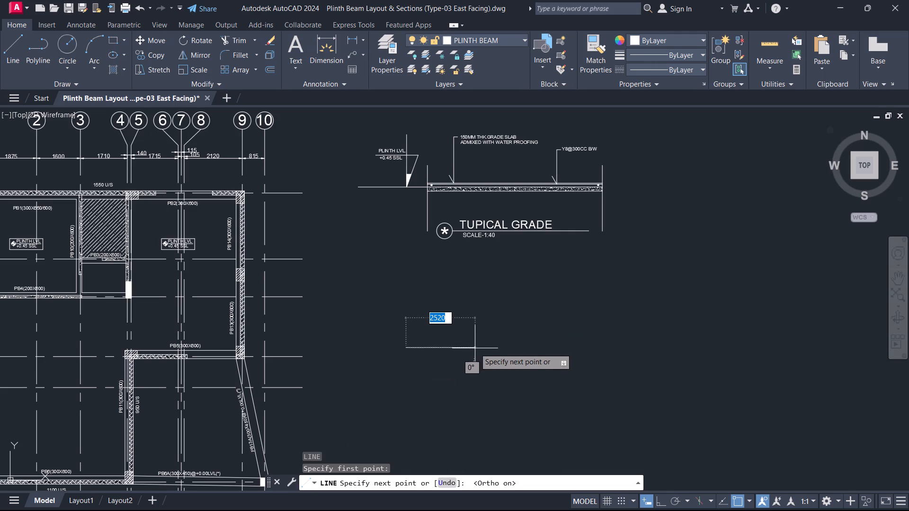
pyautogui.click(475, 348)
pyautogui.press('Escape')
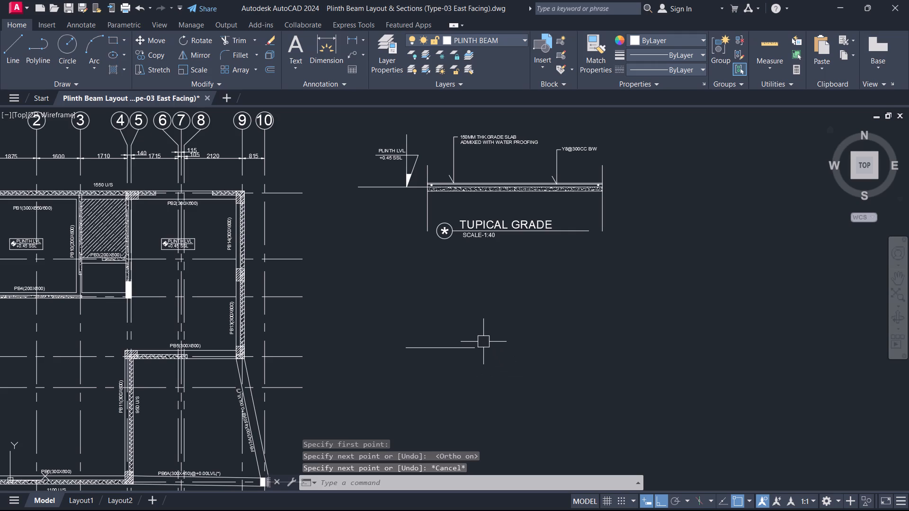
# Draw a 300 × 600 beam rectangle at the ground line's right end, with its top 450 above the line.
pyautogui.write('L')
pyautogui.press('space')
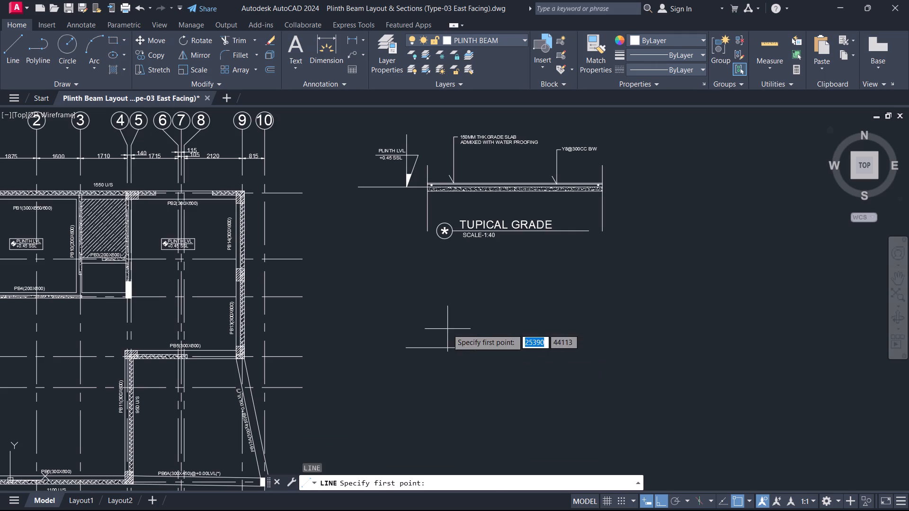
pyautogui.click(475, 347)
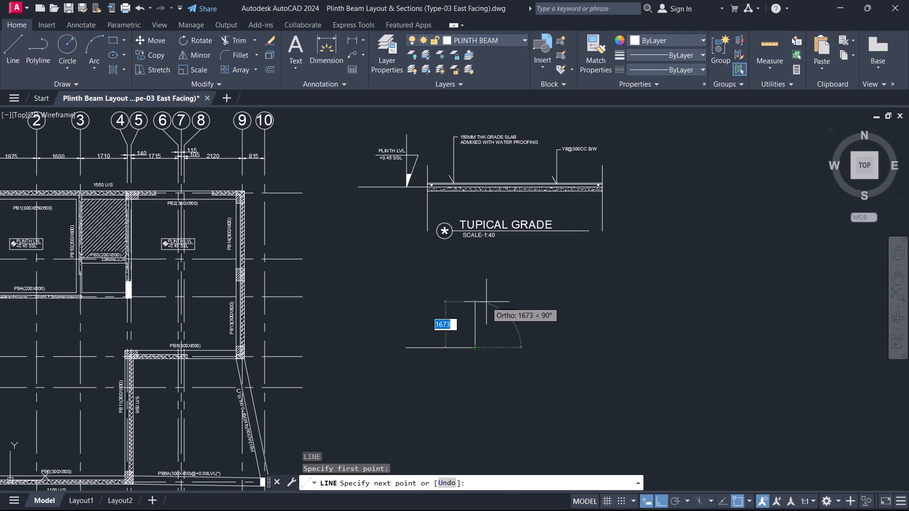
pyautogui.write('45')
pyautogui.press('0')
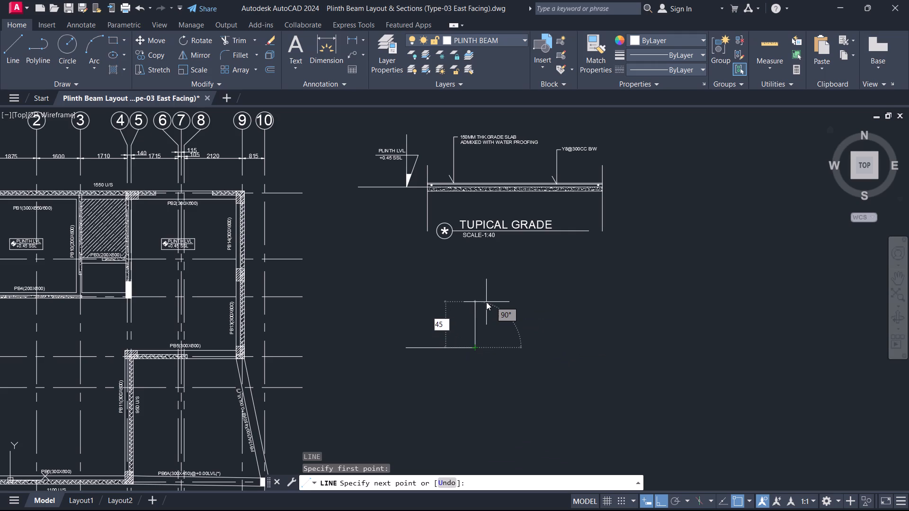
pyautogui.press('Return')
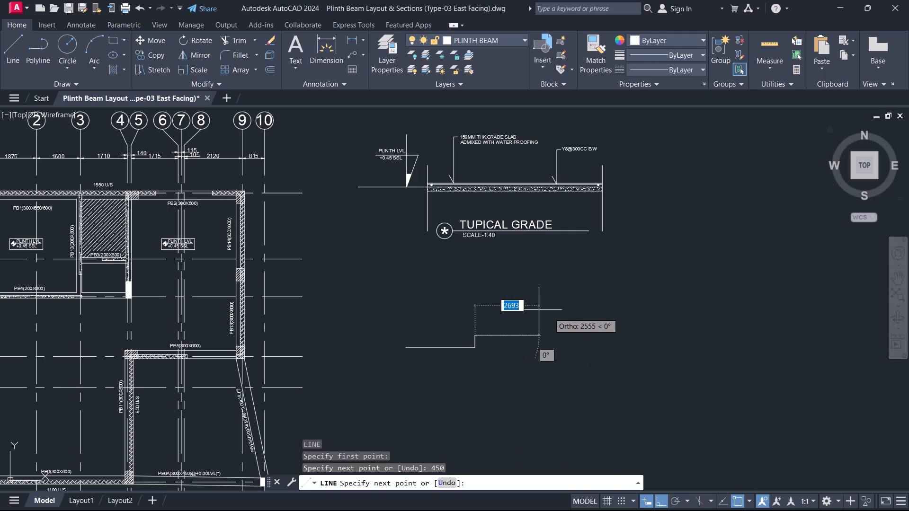
pyautogui.write('300')
pyautogui.press('Return')
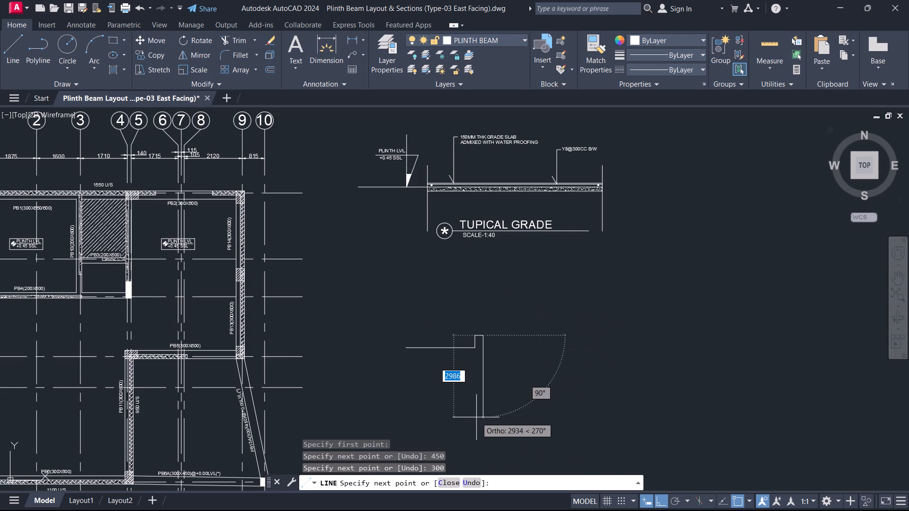
pyautogui.write('600')
pyautogui.press('Return')
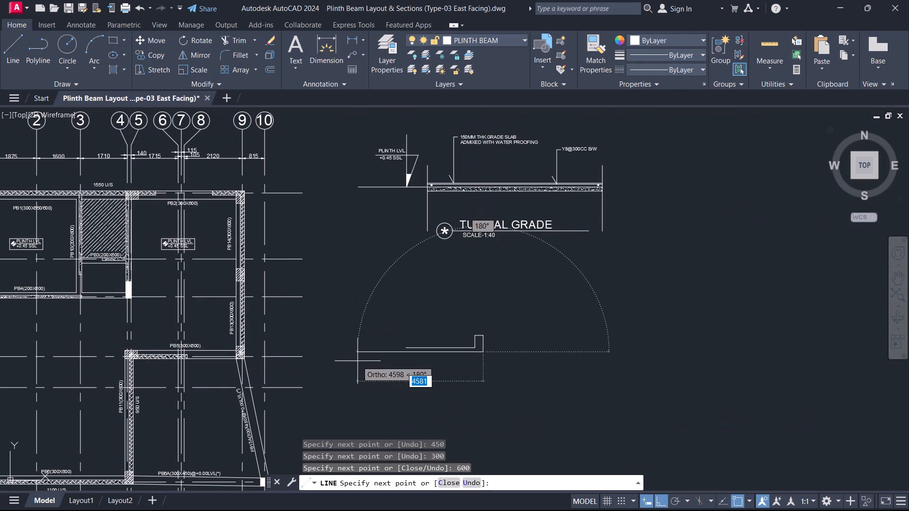
pyautogui.write('300')
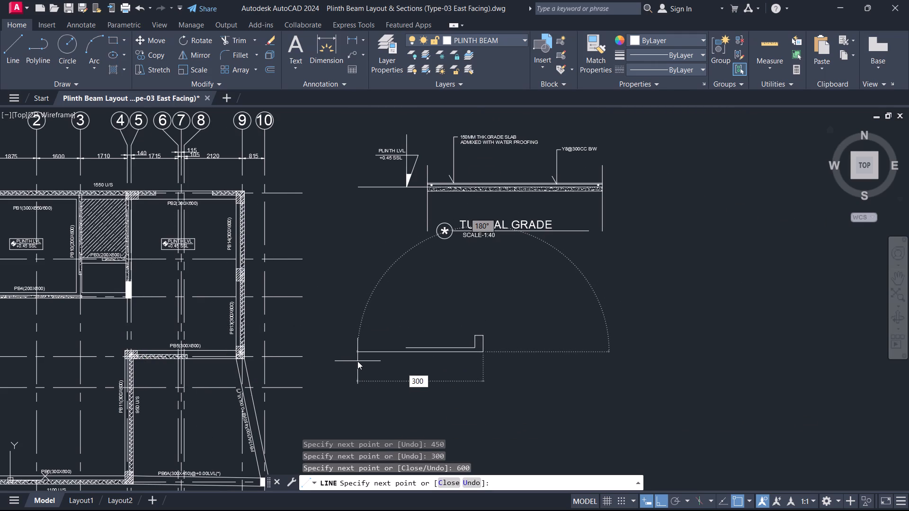
pyautogui.press('Return')
pyautogui.scroll(4, 473, 372)
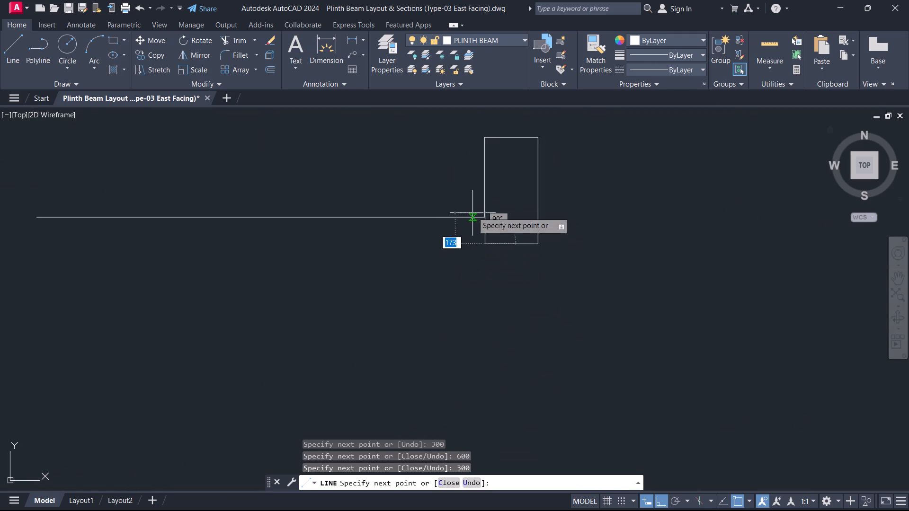
pyautogui.click(489, 217)
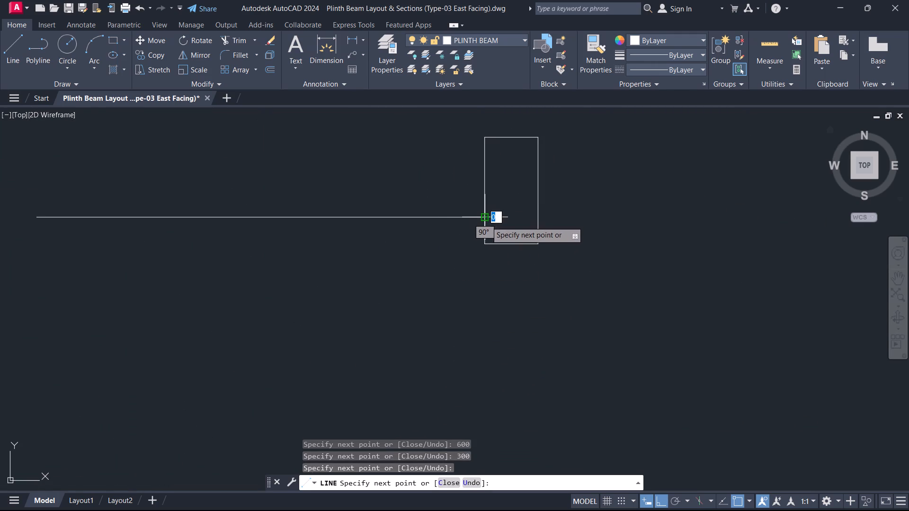
pyautogui.scroll(1, 488, 229)
pyautogui.press('Escape')
# Join the two collinear segments of the beam rectangle's left side into a single line.
pyautogui.scroll(1, 488, 229)
pyautogui.click(490, 231)
pyautogui.click(444, 232)
pyautogui.click(498, 155)
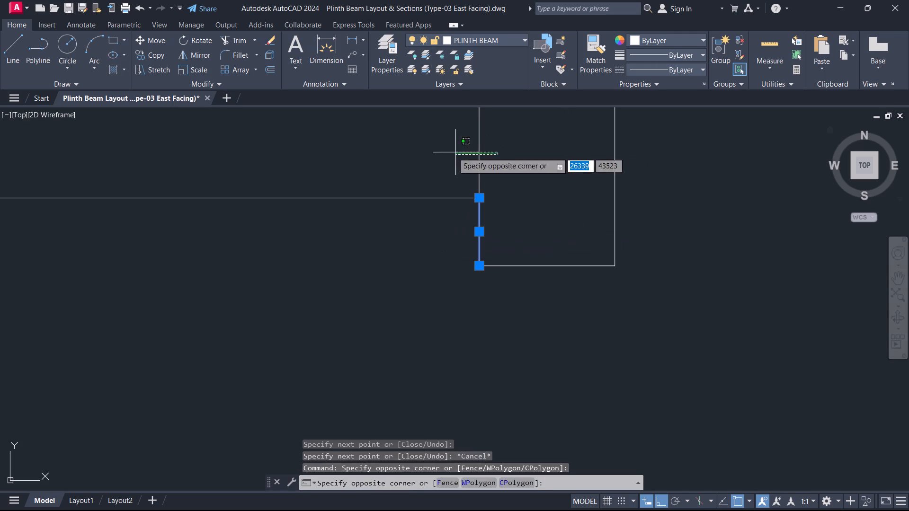
pyautogui.click(451, 152)
pyautogui.write('J')
pyautogui.press('space')
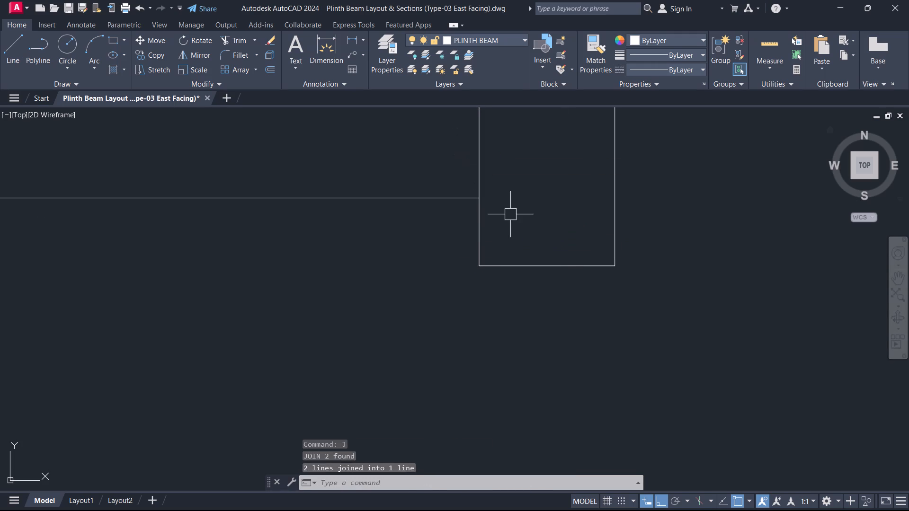
pyautogui.moveTo(489, 238); pyautogui.dragTo(477, 230)
pyautogui.click(468, 224)
pyautogui.press('Escape')
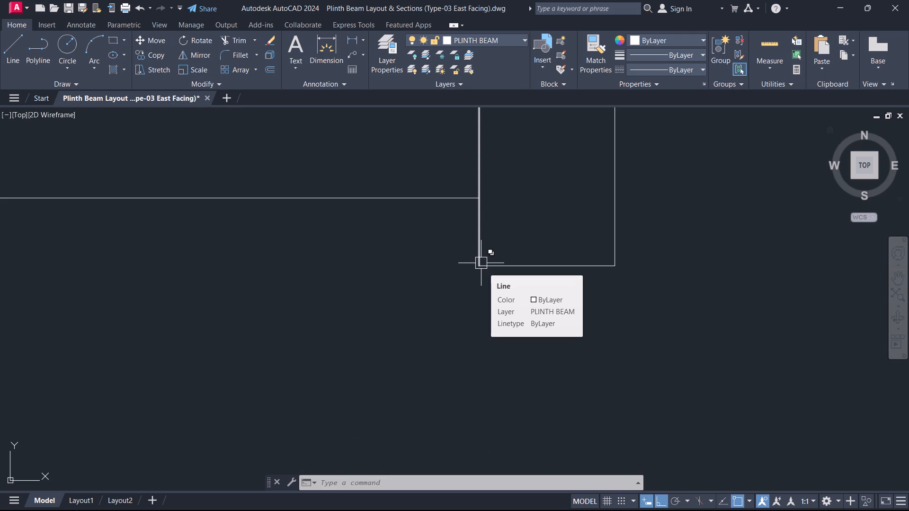
# Copy the PLINTH LVL. +0.45 SSL level marker from the grade slab section onto the new ground line beside the beam.
pyautogui.scroll(-7, 470, 266)
pyautogui.scroll(4, 411, 146)
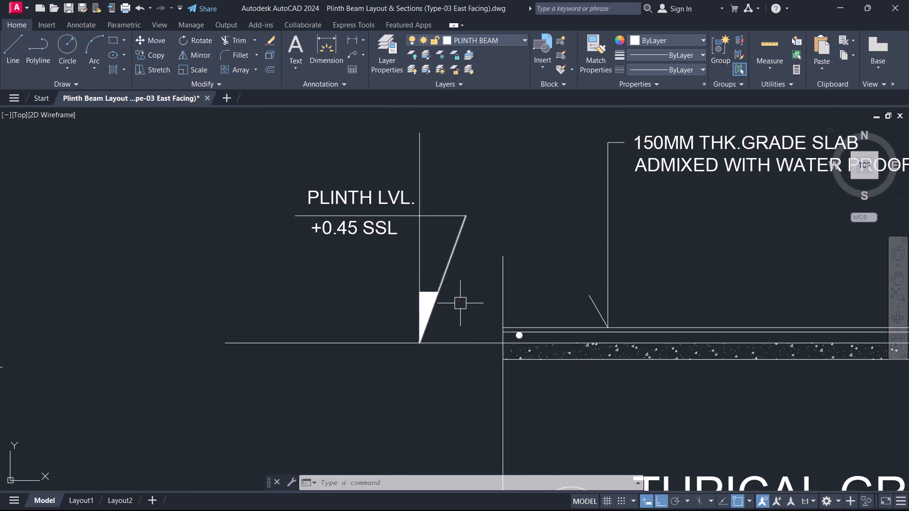
pyautogui.scroll(1, 461, 304)
pyautogui.moveTo(462, 306); pyautogui.dragTo(449, 293)
pyautogui.scroll(-3, 285, 153)
pyautogui.click(274, 128)
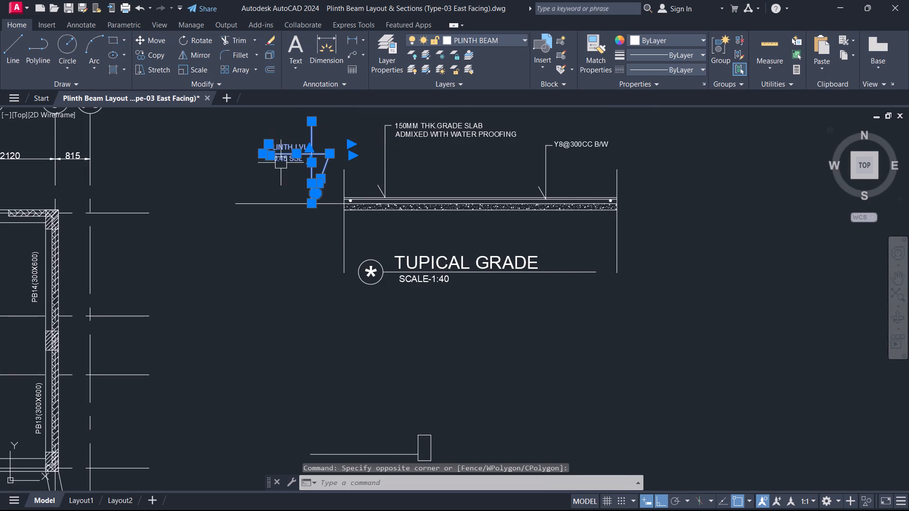
pyautogui.write('CO')
pyautogui.press('space')
pyautogui.scroll(2, 324, 205)
pyautogui.scroll(1, 286, 204)
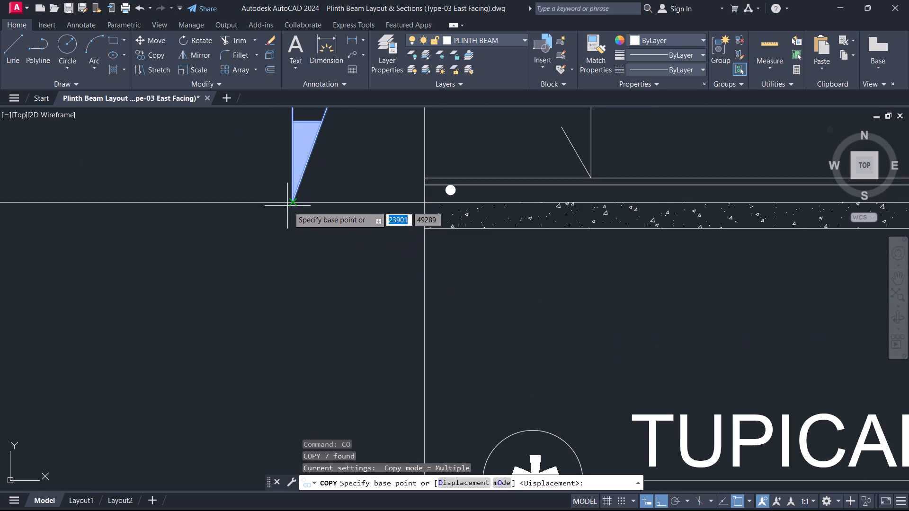
pyautogui.click(291, 205)
pyautogui.scroll(-6, 331, 258)
pyautogui.scroll(4, 367, 361)
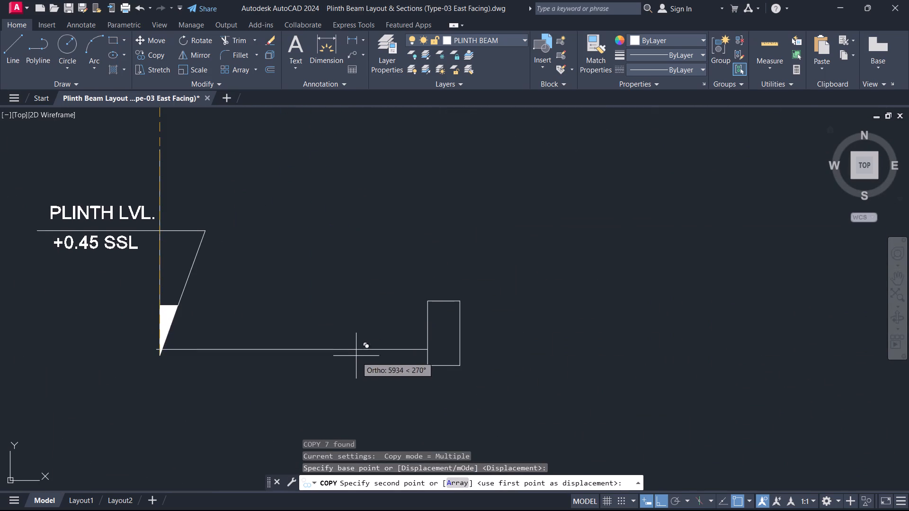
pyautogui.click(333, 347)
pyautogui.press('Escape')
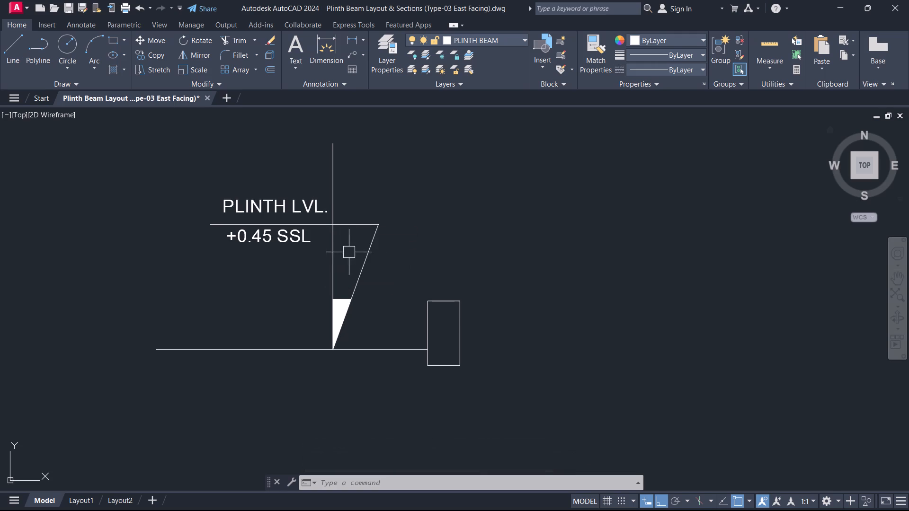
# Draw a vertical wall line upward from the beam rectangle's top-left corner.
pyautogui.press('l')
pyautogui.press('space')
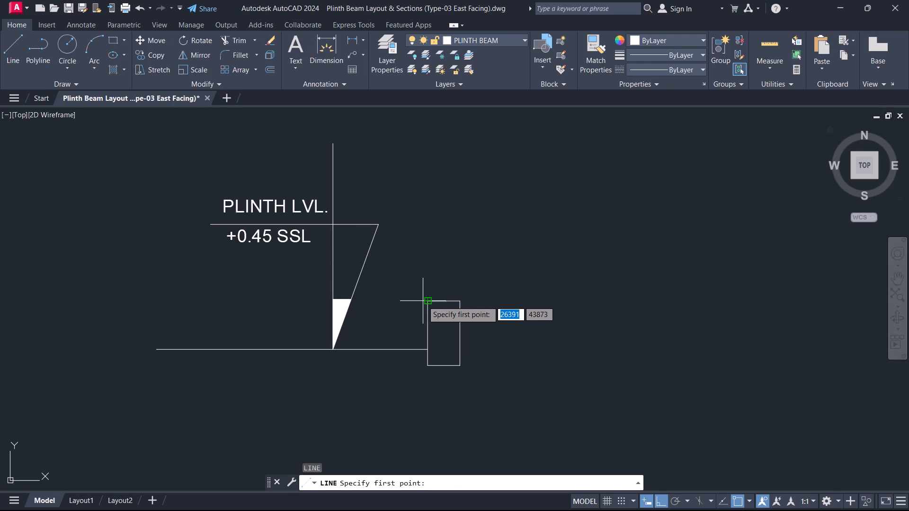
pyautogui.click(423, 301)
pyautogui.scroll(-4, 430, 214)
pyautogui.moveTo(430, 214); pyautogui.dragTo(423, 309, button='middle')
pyautogui.scroll(1, 431, 238)
pyautogui.scroll(2, 423, 309)
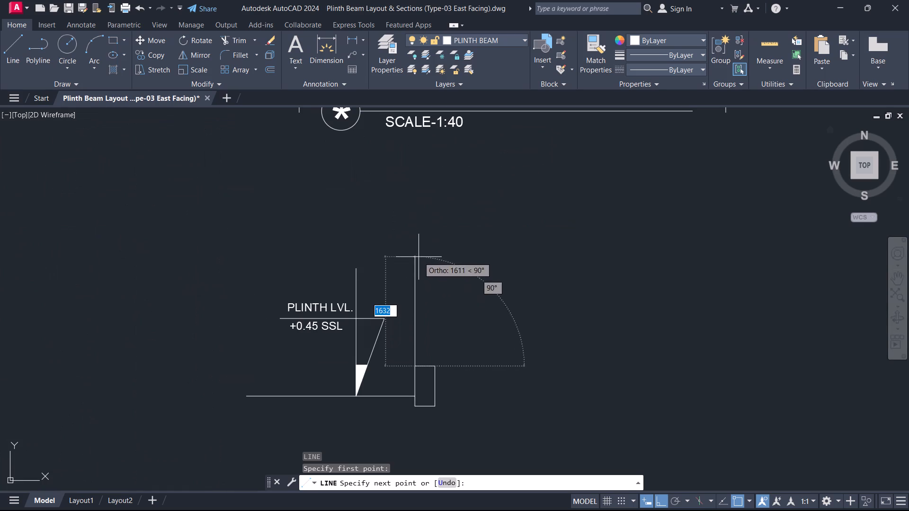
pyautogui.click(417, 241)
pyautogui.press('Escape')
# Offset the vertical wall line 150 to the right to form the wall's other face.
pyautogui.press('o')
pyautogui.press('space')
pyautogui.write('150')
pyautogui.press('Return')
pyautogui.click(420, 281)
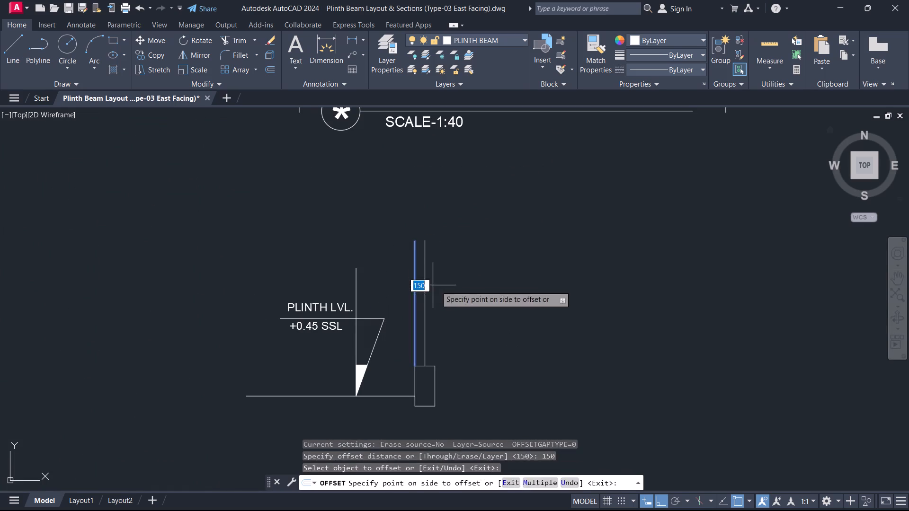
pyautogui.click(441, 286)
pyautogui.press('Escape')
pyautogui.scroll(1, 424, 274)
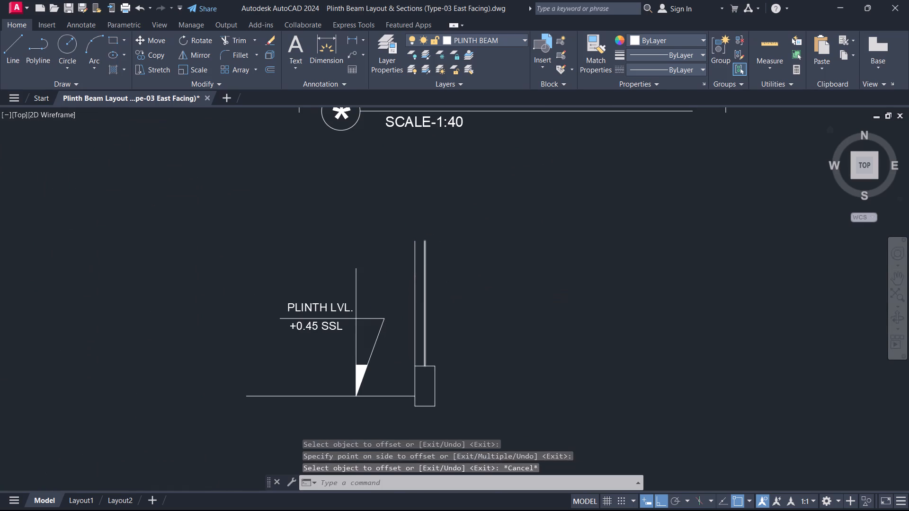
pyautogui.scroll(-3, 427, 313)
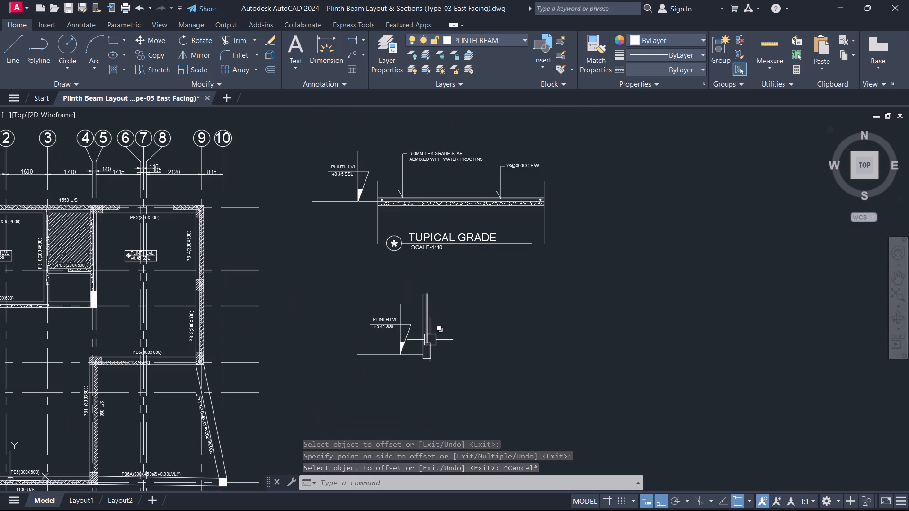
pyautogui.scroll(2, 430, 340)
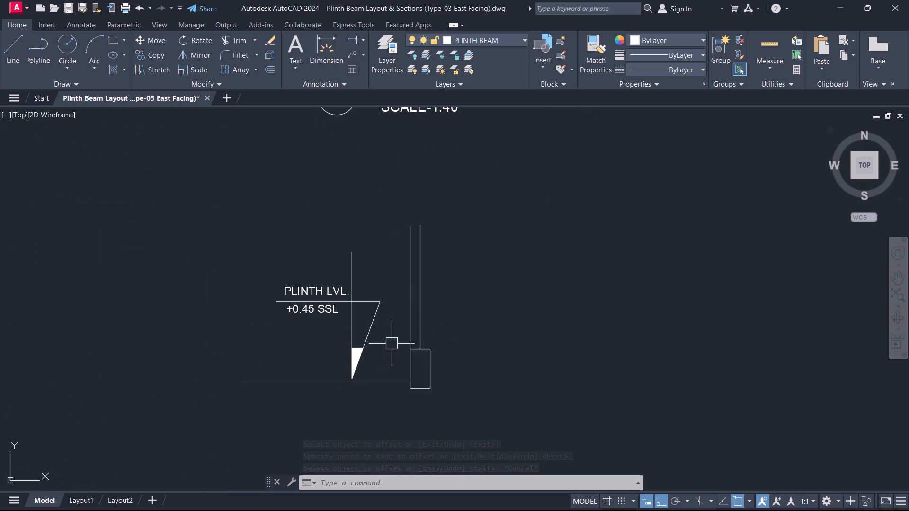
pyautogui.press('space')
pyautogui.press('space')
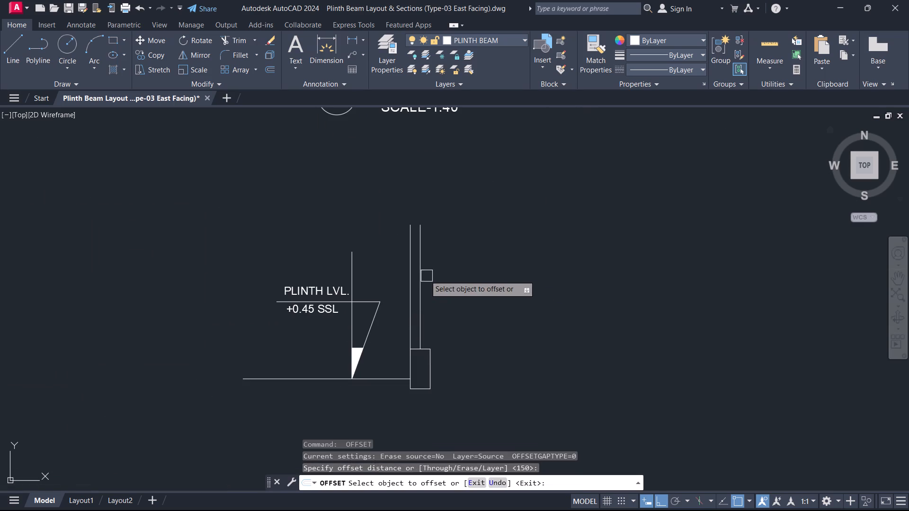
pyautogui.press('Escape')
# Draw a horizontal cutting line about 1600 long across both wall lines, a little below their top ends.
pyautogui.write('L')
pyautogui.press('space')
pyautogui.click(392, 270)
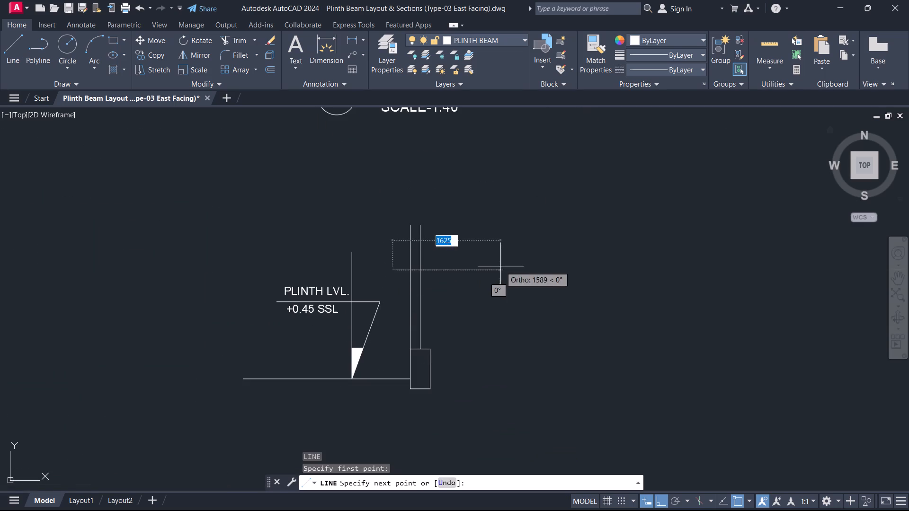
pyautogui.click(500, 266)
pyautogui.press('Escape')
# Trim both wall lines above the horizontal cutting line, and trim away the cutting line, leaving the wall top open.
pyautogui.write('TR')
pyautogui.press('space')
pyautogui.moveTo(479, 300); pyautogui.dragTo(408, 267)
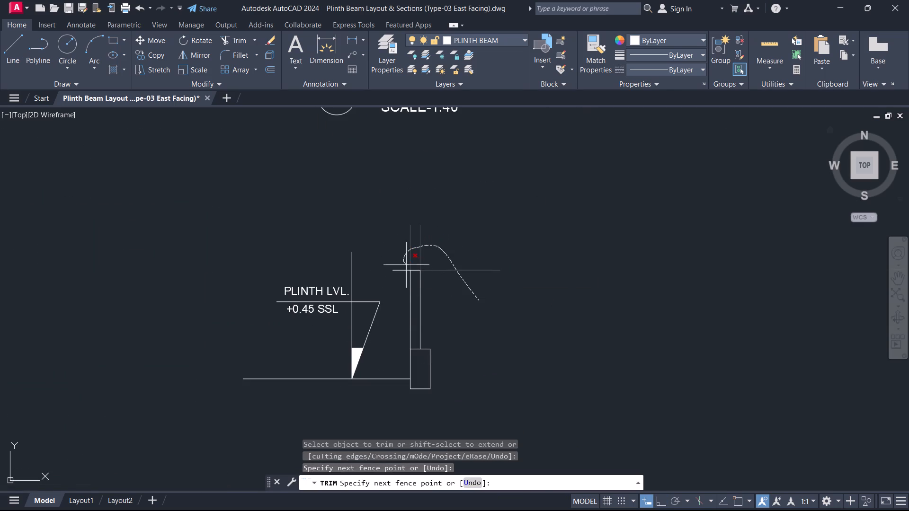
pyautogui.moveTo(408, 267); pyautogui.dragTo(401, 276)
pyautogui.press('Escape')
pyautogui.scroll(4, 411, 272)
pyautogui.press('space')
pyautogui.moveTo(416, 277); pyautogui.dragTo(415, 221)
pyautogui.press('Escape')
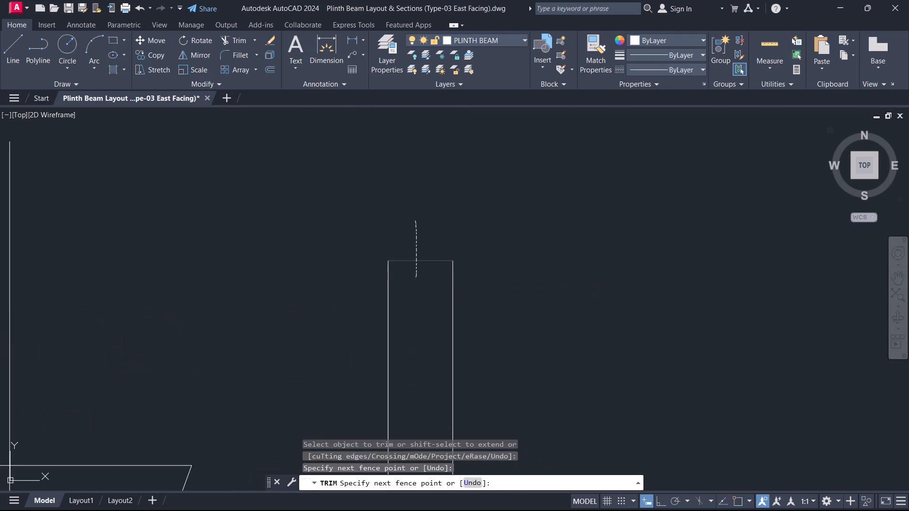
pyautogui.press('space')
pyautogui.moveTo(415, 225); pyautogui.dragTo(424, 298)
pyautogui.press('Escape')
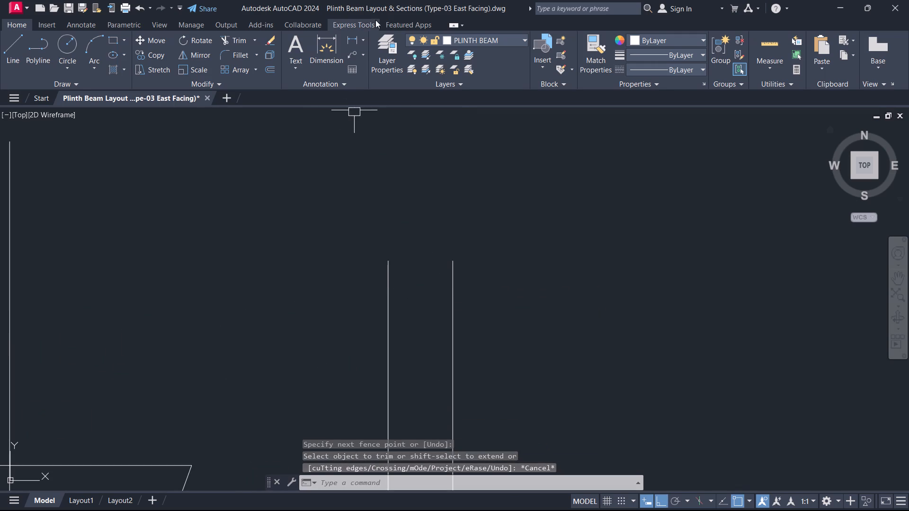
# Add a break-line symbol across the open top of the two wall lines, with the break at its midpoint.
pyautogui.click(366, 25)
pyautogui.click(473, 34)
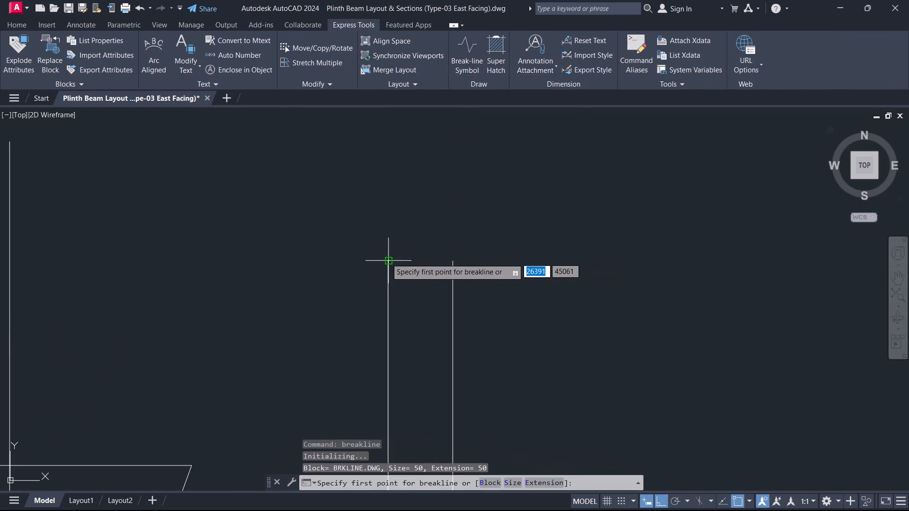
pyautogui.click(386, 259)
pyautogui.click(454, 263)
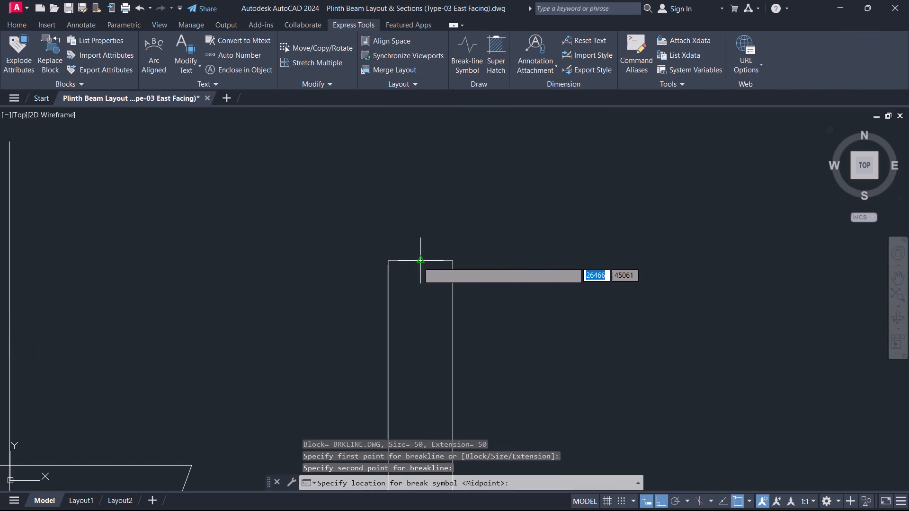
pyautogui.click(418, 262)
pyautogui.click(458, 308)
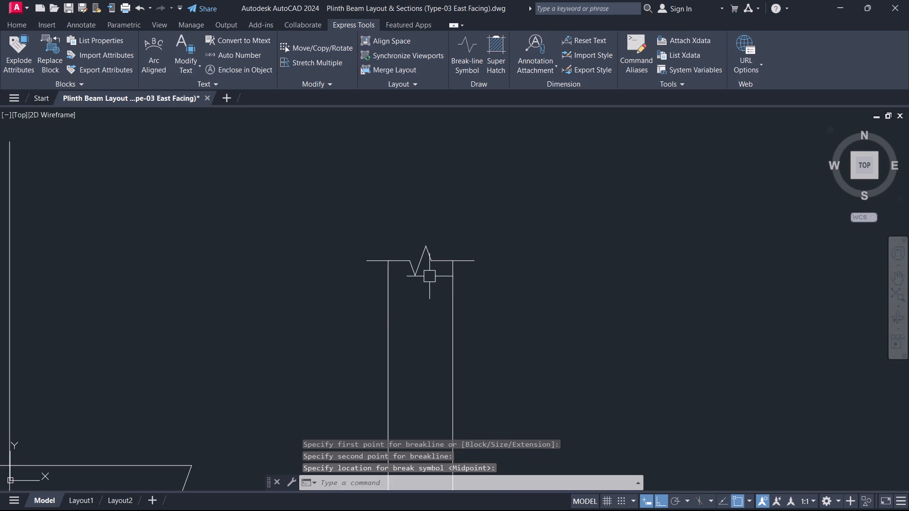
pyautogui.press('Escape')
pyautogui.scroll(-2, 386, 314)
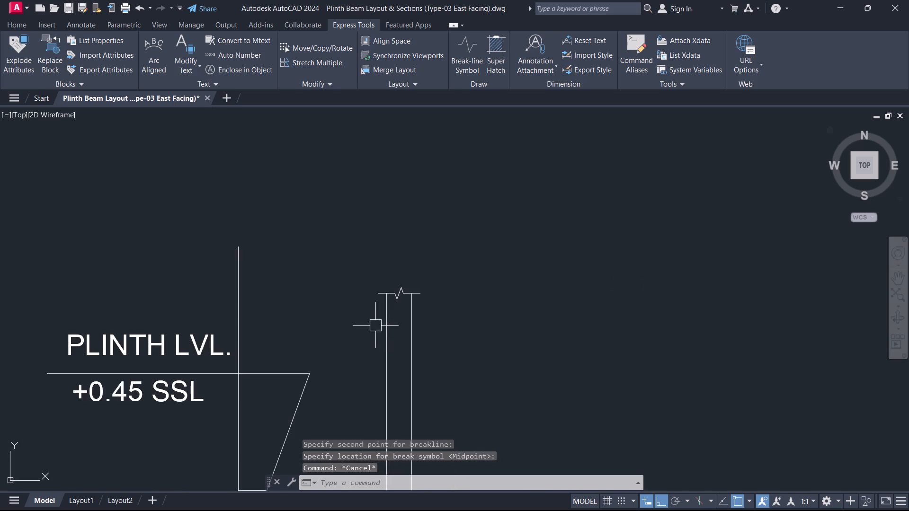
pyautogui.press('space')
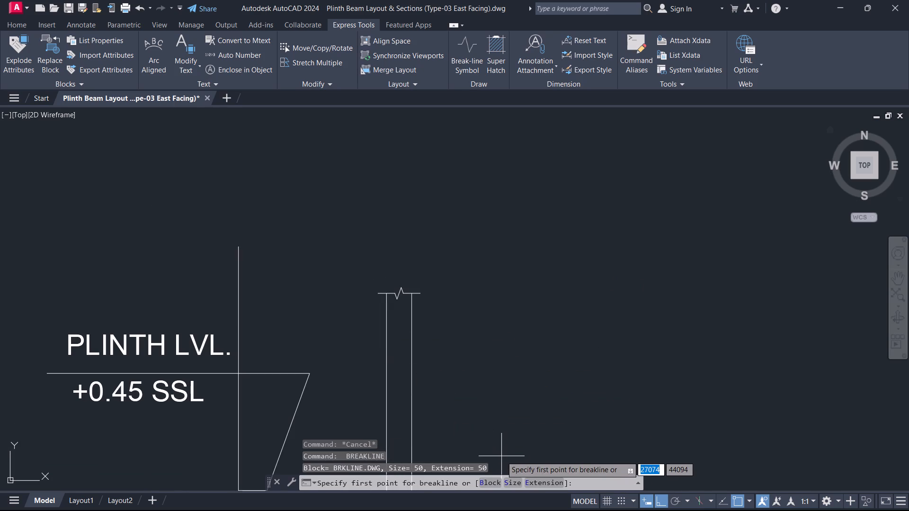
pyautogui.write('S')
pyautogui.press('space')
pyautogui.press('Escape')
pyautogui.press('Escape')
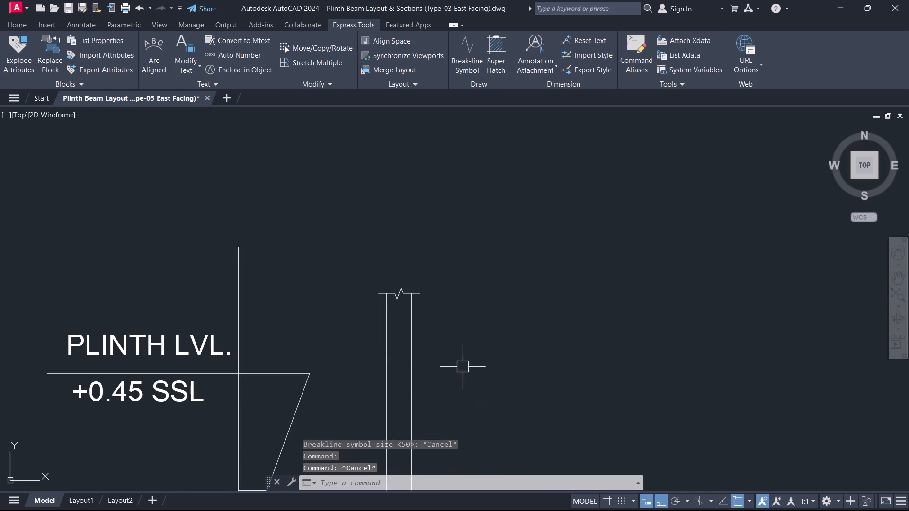
# Draw a line from the beam rectangle's bottom-right corner 100 to the right and 100 down.
pyautogui.scroll(-4, 460, 360)
pyautogui.scroll(1, 433, 403)
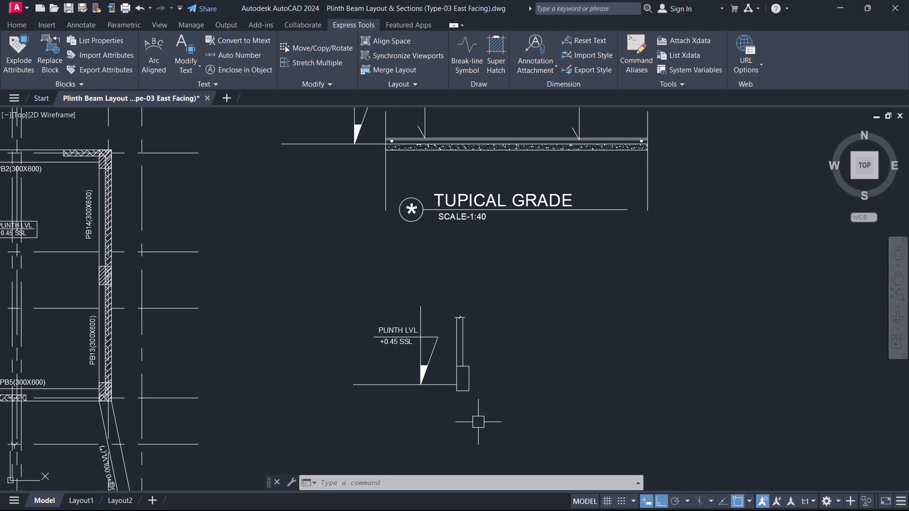
pyautogui.scroll(1, 475, 423)
pyautogui.scroll(4, 439, 369)
pyautogui.moveTo(462, 387); pyautogui.dragTo(433, 311, button='middle')
pyautogui.scroll(1, 442, 340)
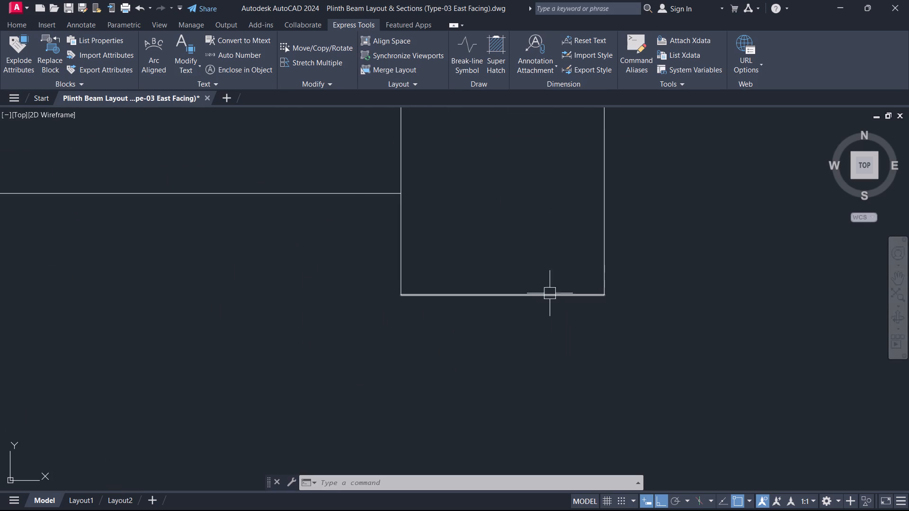
pyautogui.write('L')
pyautogui.press('space')
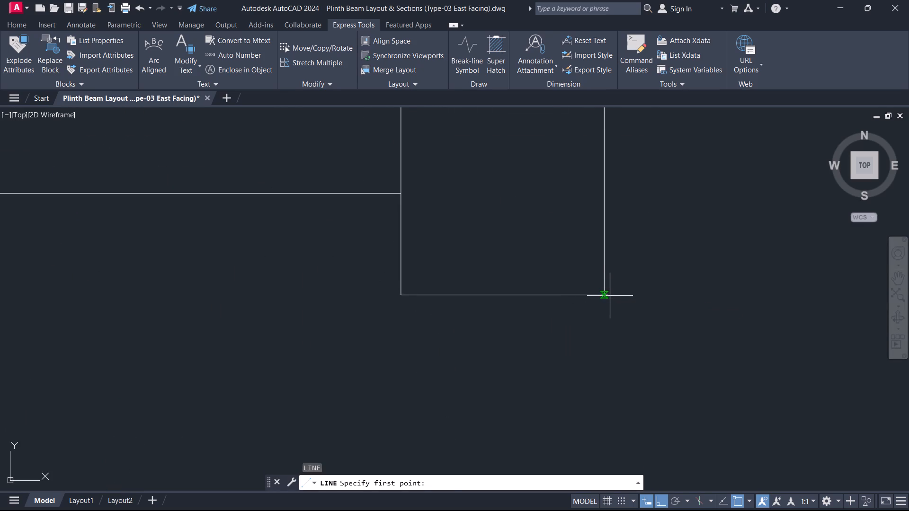
pyautogui.click(610, 296)
pyautogui.write('100')
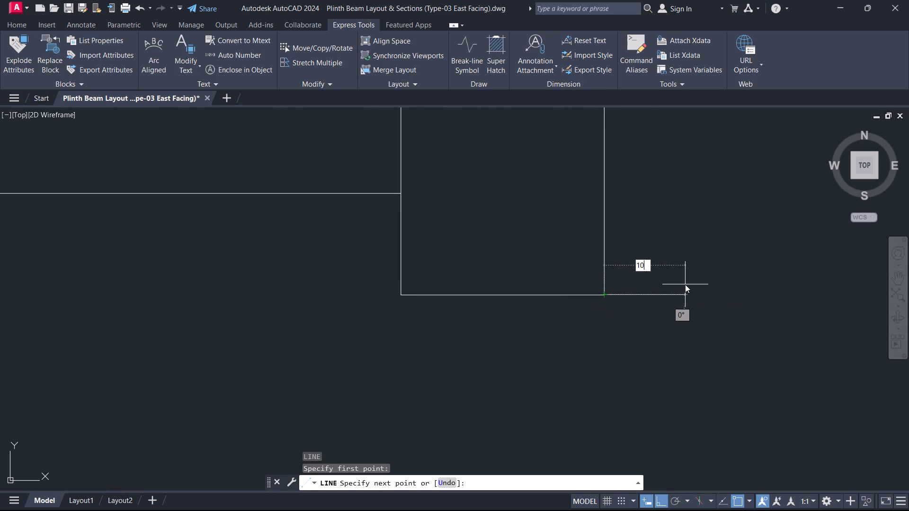
pyautogui.press('Return')
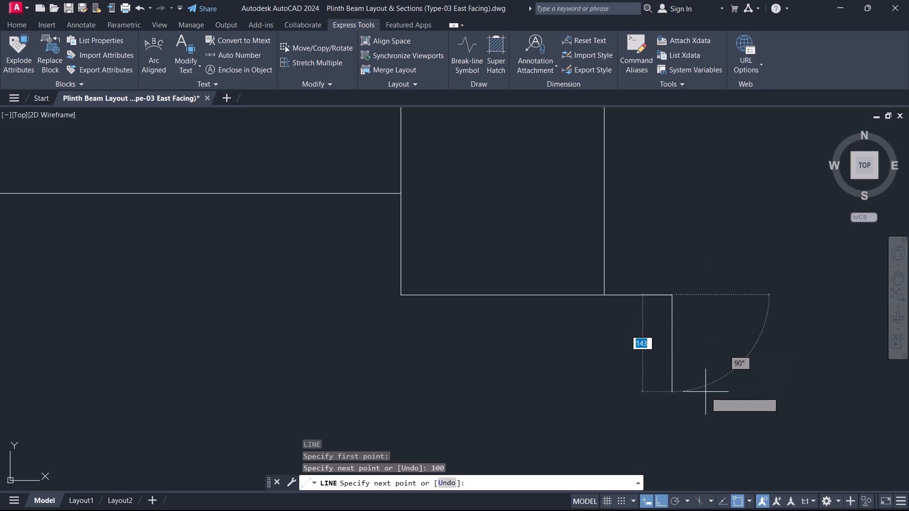
pyautogui.write('100')
pyautogui.press('Return')
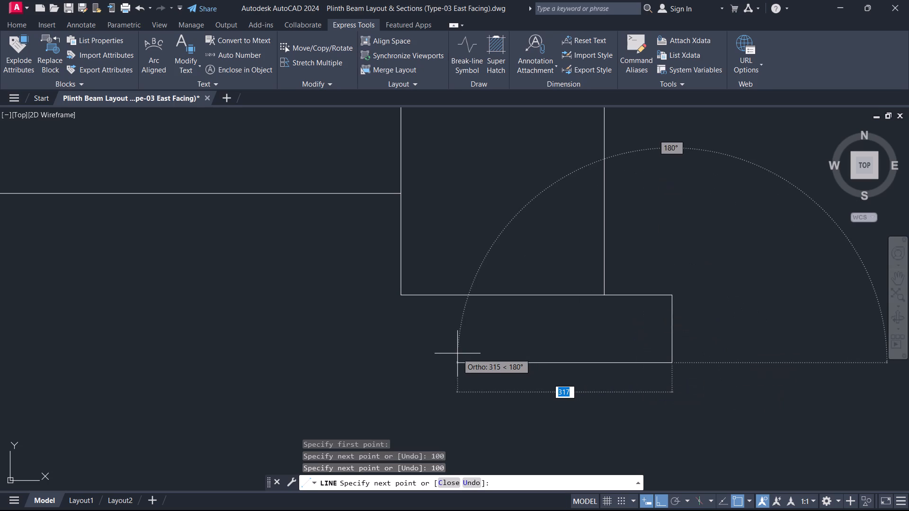
pyautogui.press('Escape')
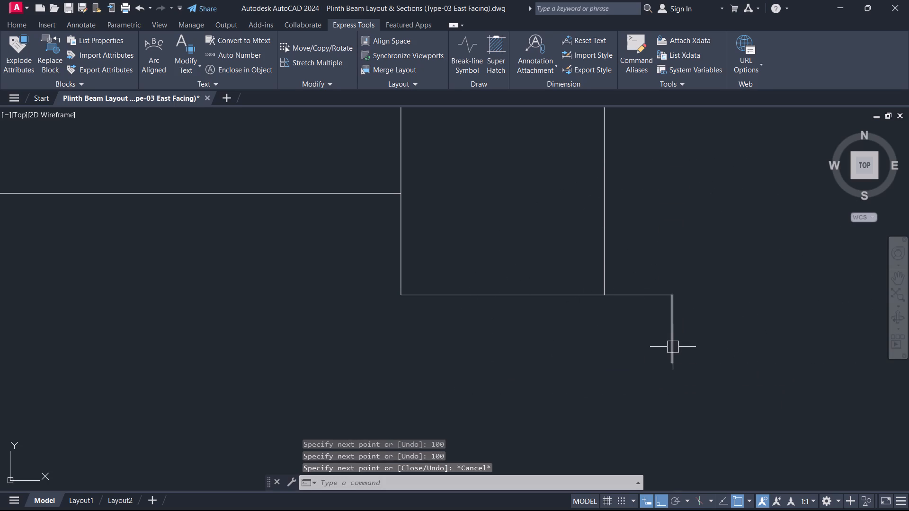
# Measure the height of the short vertical line beside the beam's base.
pyautogui.press('d')
pyautogui.write('I')
pyautogui.press('space')
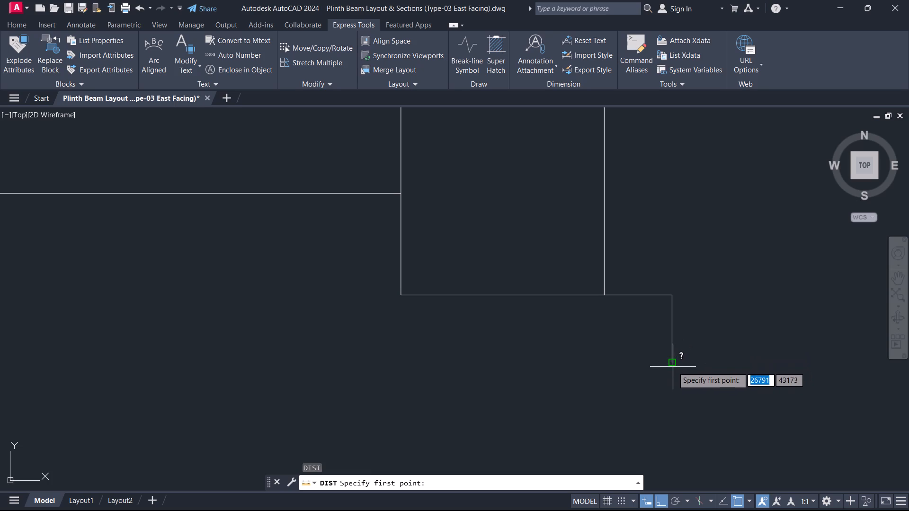
pyautogui.click(673, 365)
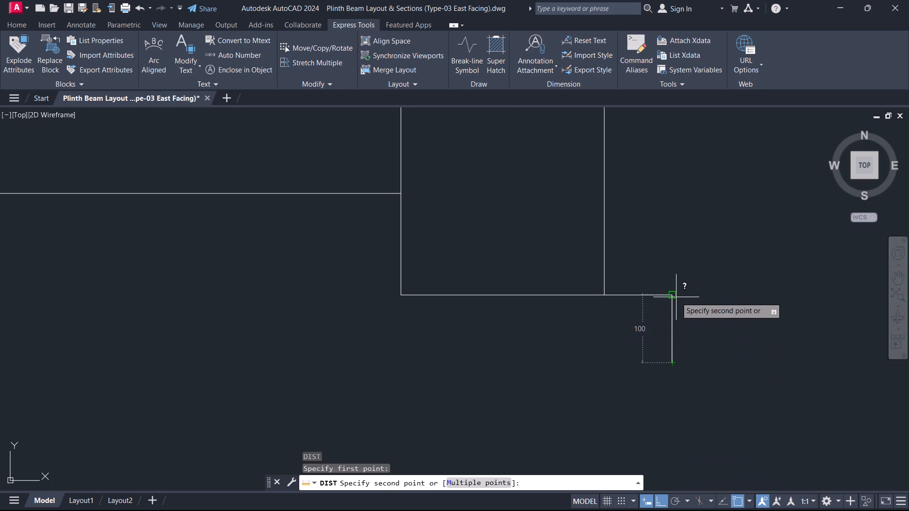
pyautogui.press('Escape')
# Complete the base strip under the beam with lines 500 left, 100 up and back to the beam's bottom-left corner.
pyautogui.write('L')
pyautogui.press('space')
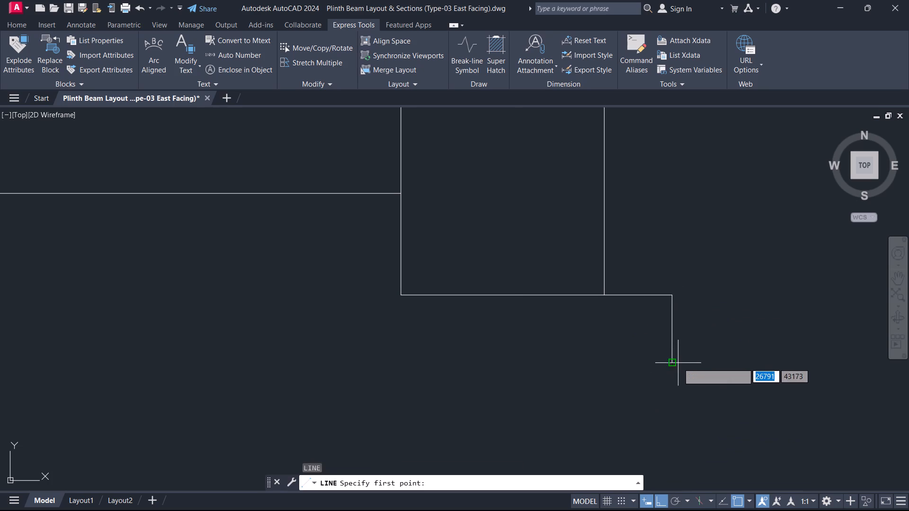
pyautogui.moveTo(675, 361); pyautogui.dragTo(669, 360)
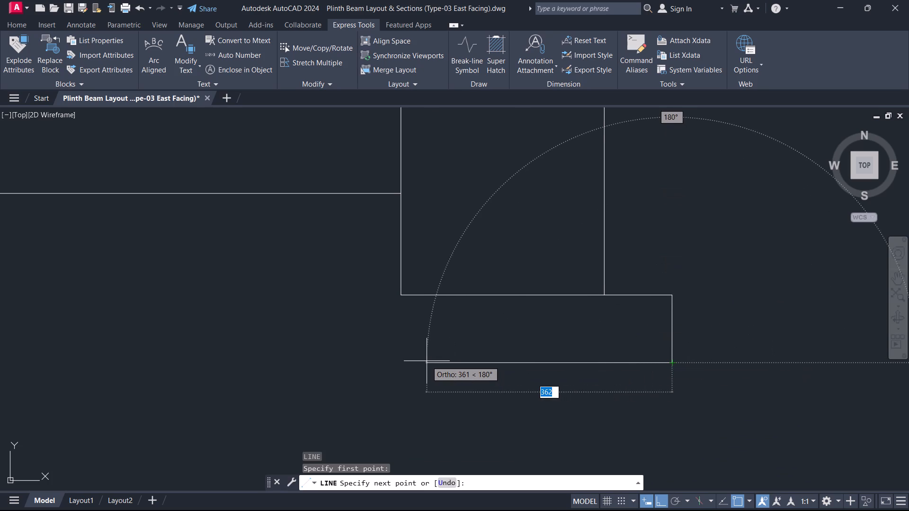
pyautogui.write('500')
pyautogui.press('Return')
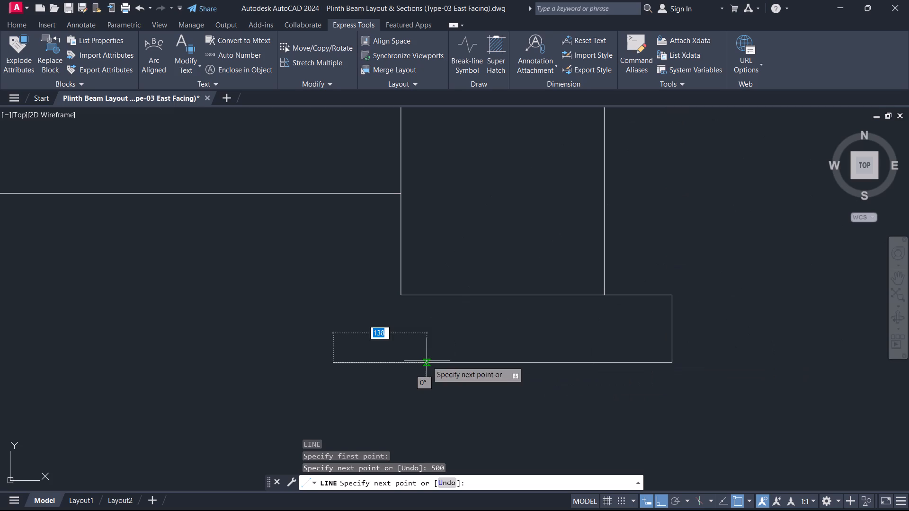
pyautogui.write('100')
pyautogui.press('Return')
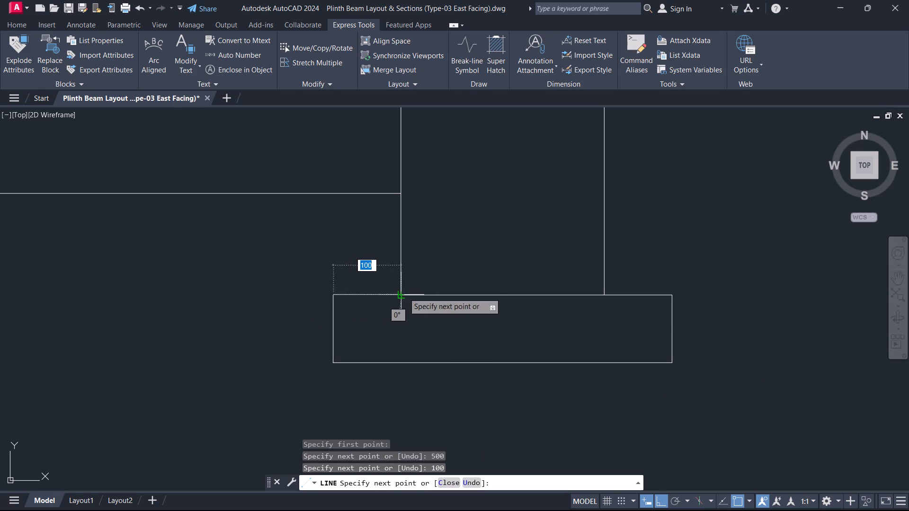
pyautogui.click(404, 293)
pyautogui.rightClick(404, 327)
pyautogui.click(418, 342)
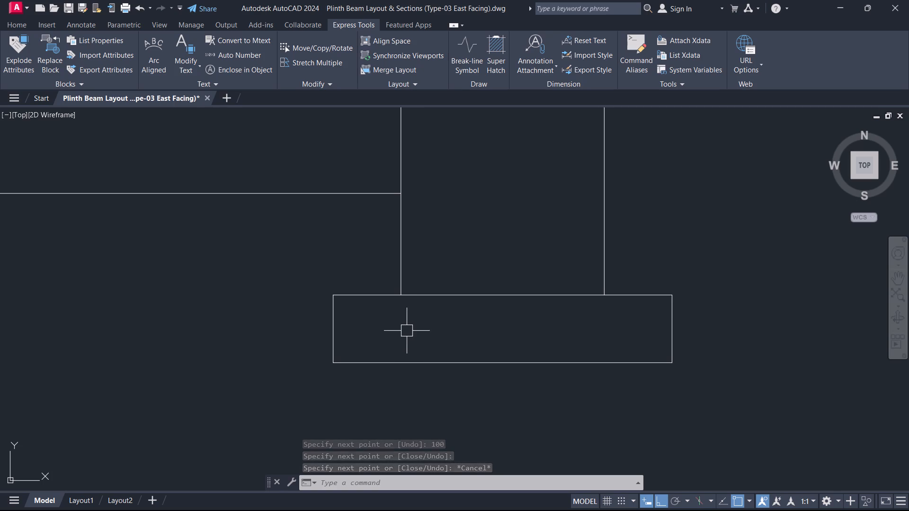
# Hatch the base strip under the beam with the AR-CONC pattern at scale 1.
pyautogui.write('H')
pyautogui.press('space')
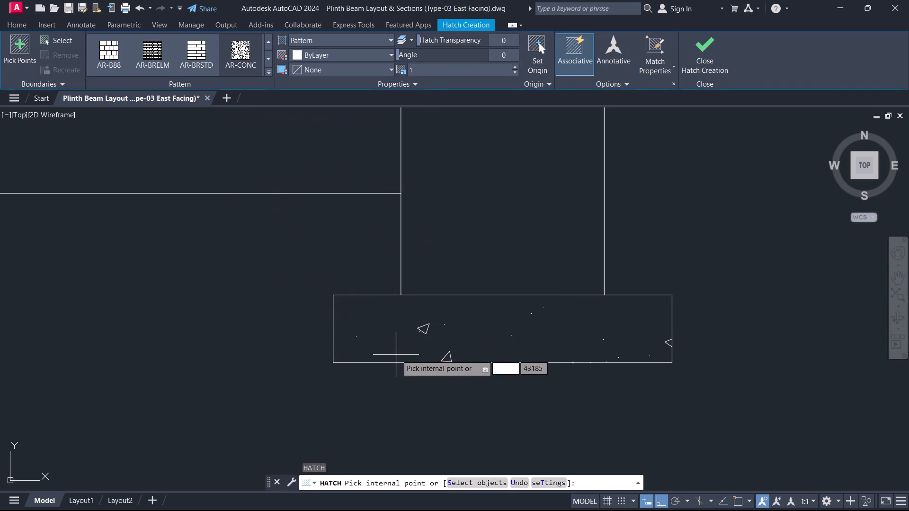
pyautogui.click(397, 339)
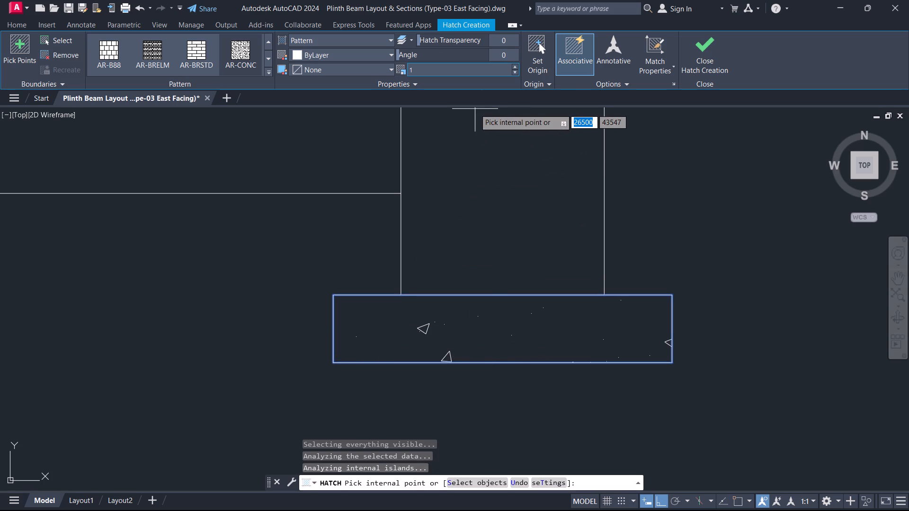
pyautogui.press('Escape')
# Fill the plinth beam rectangle with a SOLID hatch.
pyautogui.scroll(-4, 463, 206)
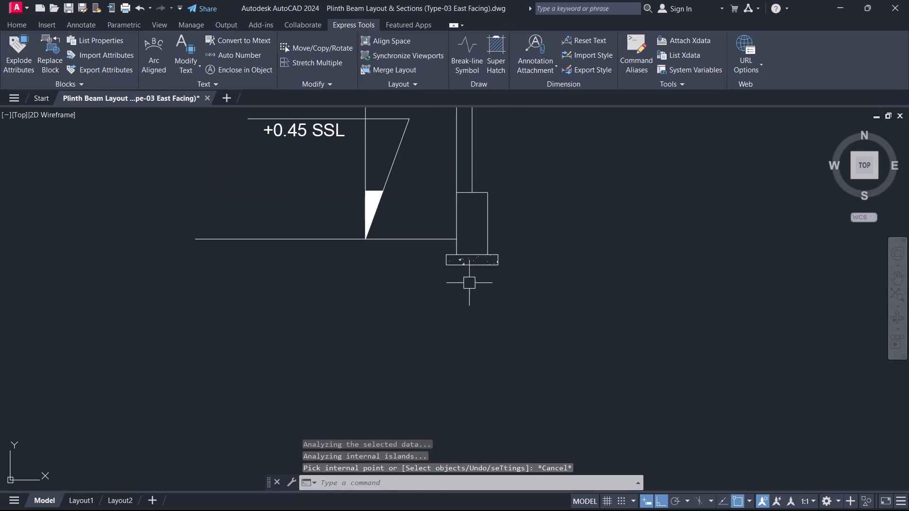
pyautogui.scroll(-1, 474, 298)
pyautogui.scroll(-1, 548, 232)
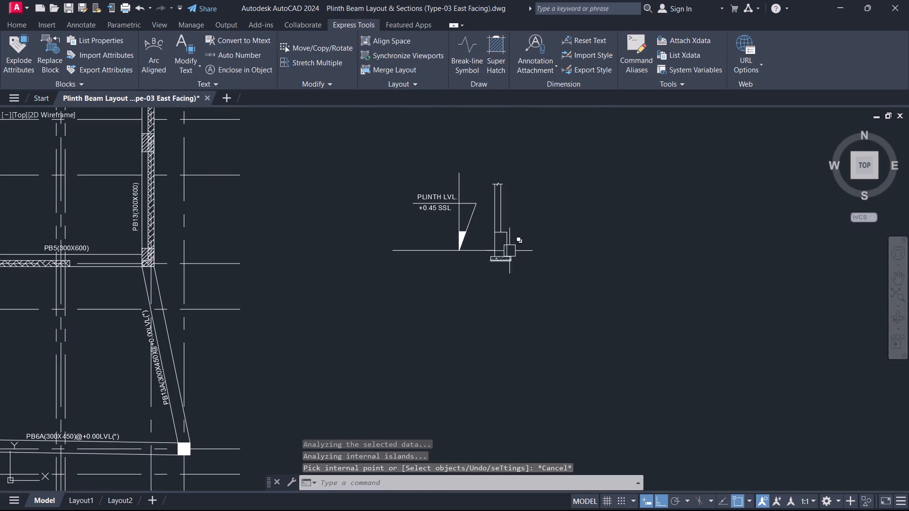
pyautogui.scroll(5, 503, 236)
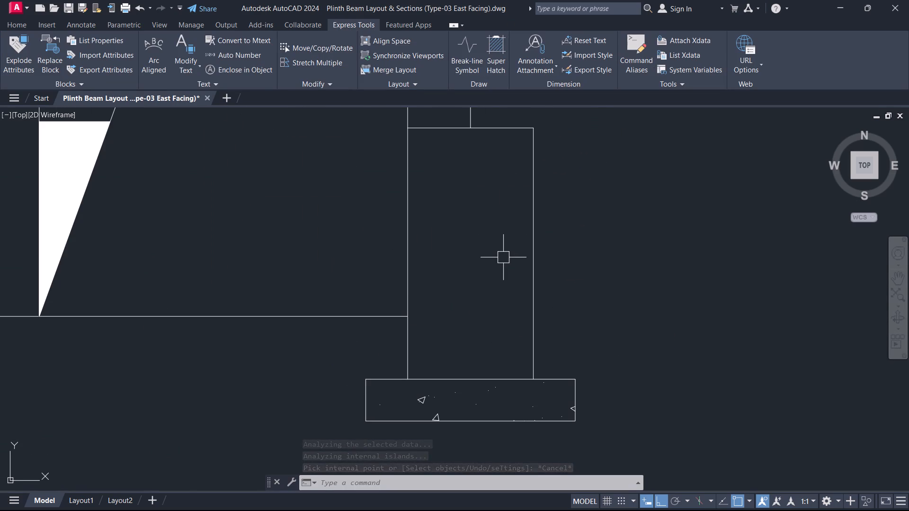
pyautogui.write('H')
pyautogui.press('space')
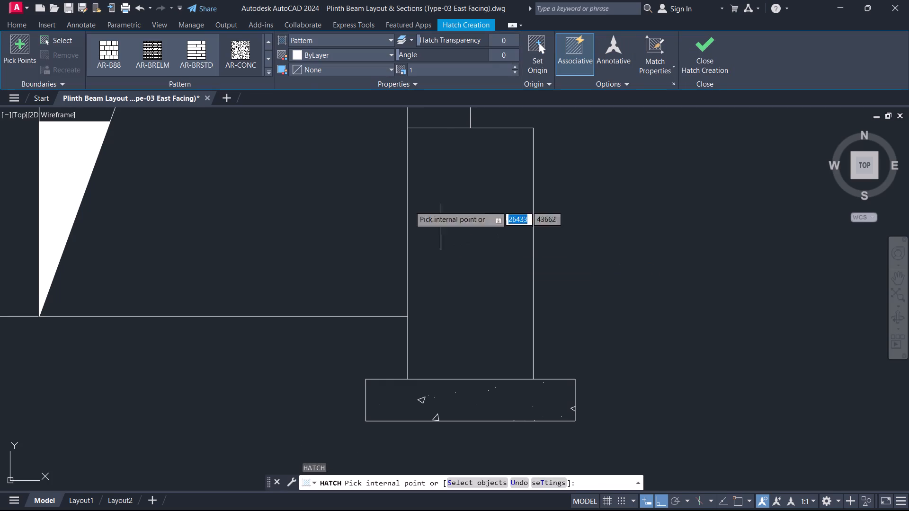
pyautogui.click(271, 68)
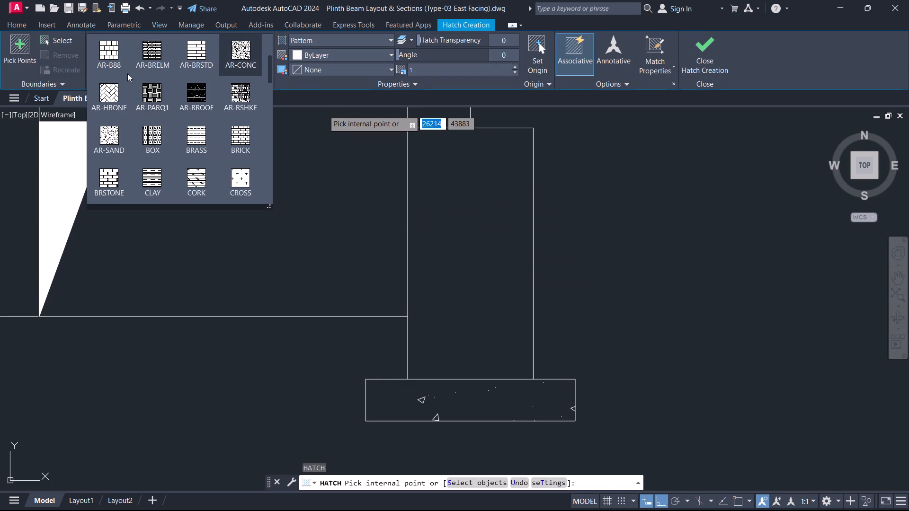
pyautogui.scroll(6, 105, 66)
pyautogui.click(107, 51)
pyautogui.click(425, 300)
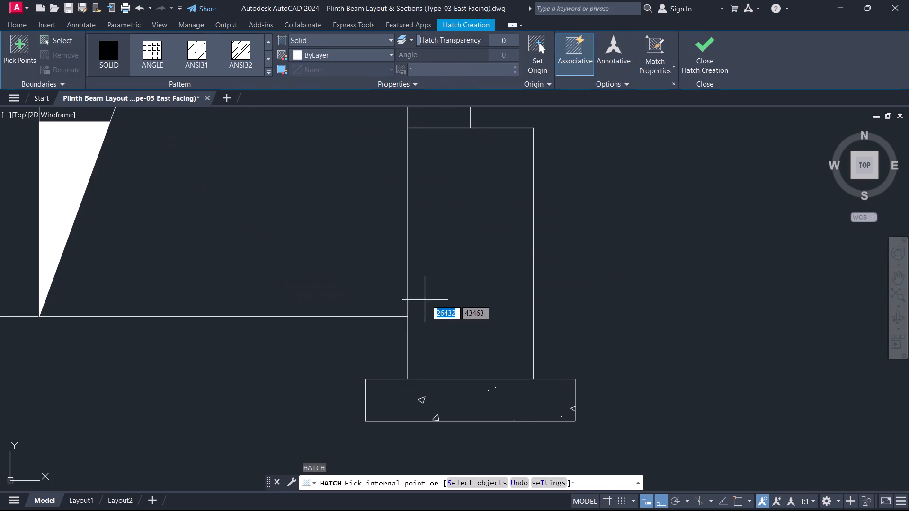
pyautogui.press('Escape')
# Draw a long horizontal line to the right from the filled beam's top-right corner.
pyautogui.scroll(-6, 403, 317)
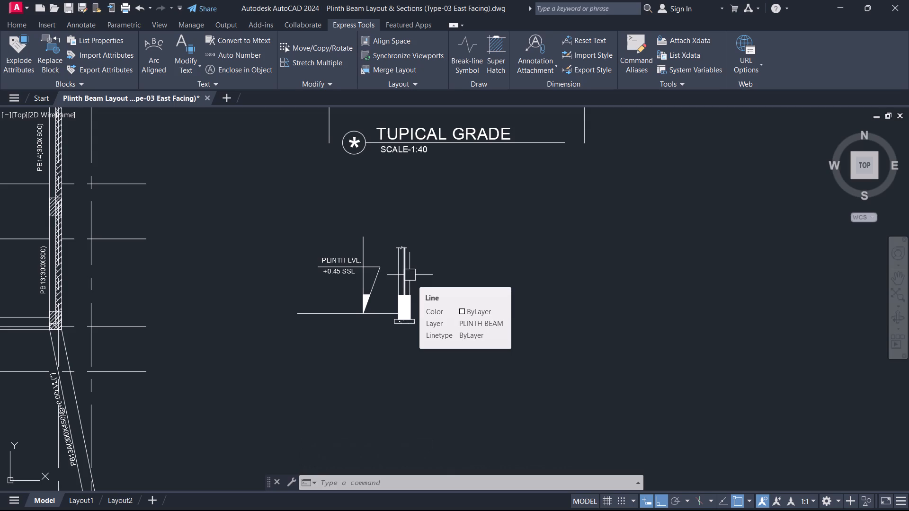
pyautogui.press('o')
pyautogui.press('Escape')
pyautogui.write('L')
pyautogui.press('space')
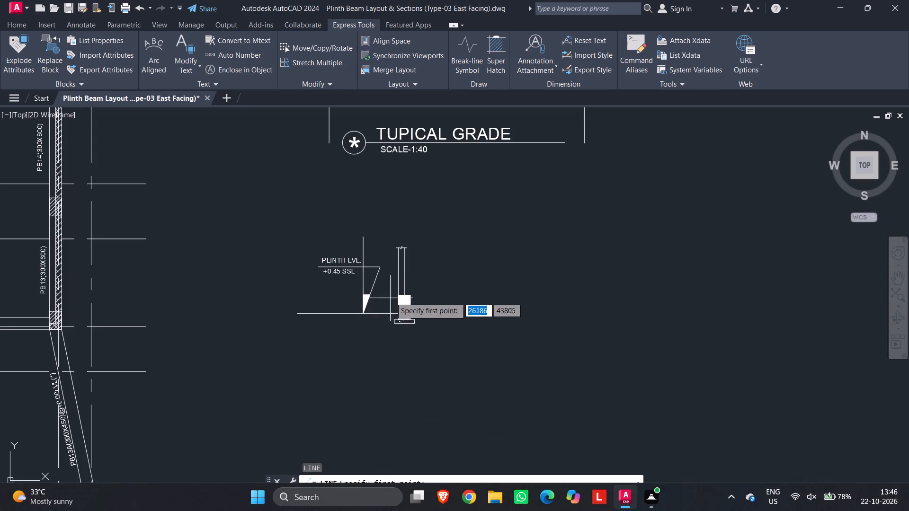
pyautogui.scroll(3, 414, 306)
pyautogui.click(392, 267)
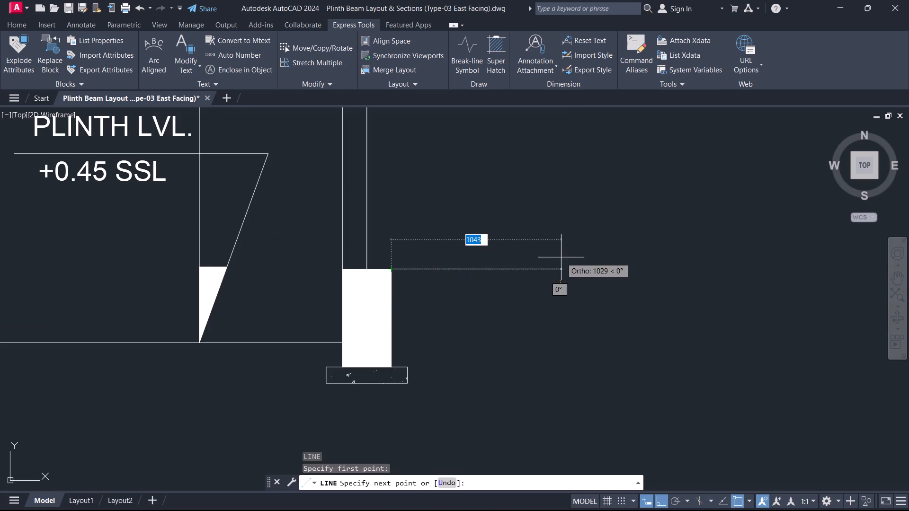
pyautogui.click(679, 269)
pyautogui.press('Escape')
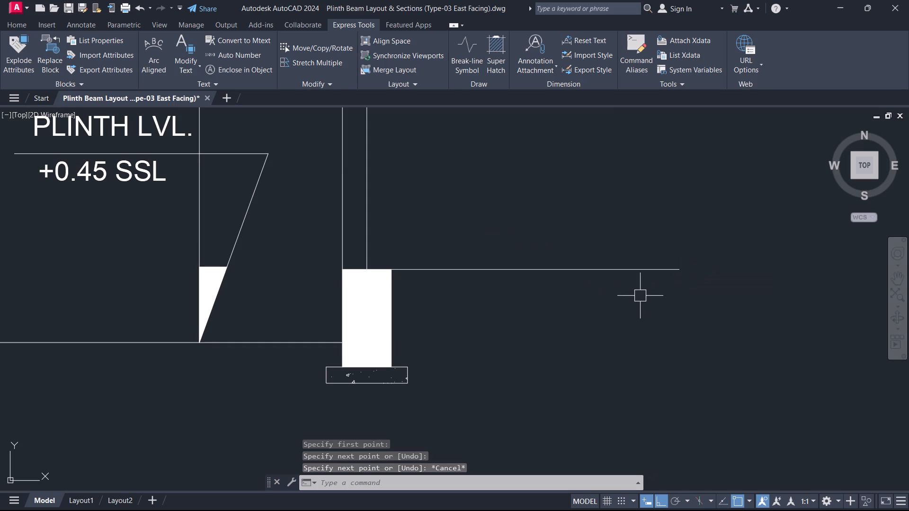
# Offset the horizontal line running from the filled beam's top-right corner 50 upward.
pyautogui.write('O')
pyautogui.press('space')
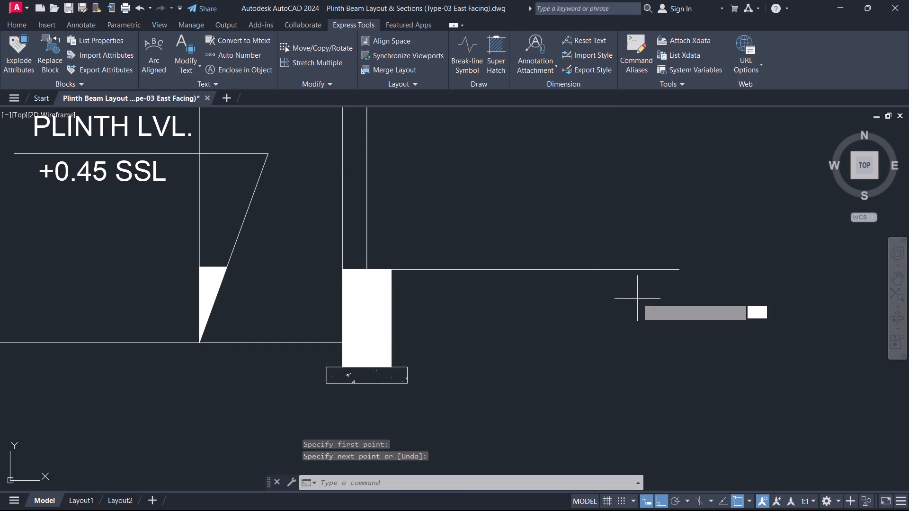
pyautogui.write('50')
pyautogui.press('Return')
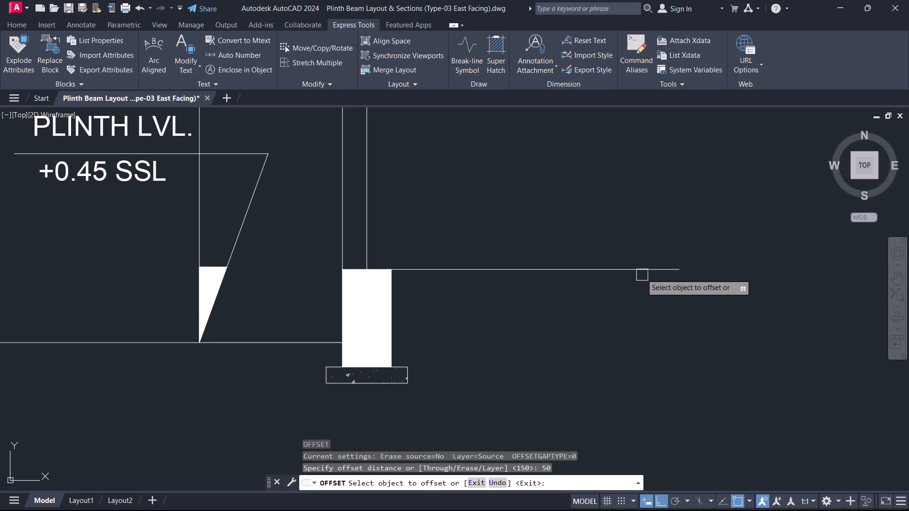
pyautogui.click(639, 271)
pyautogui.click(625, 229)
pyautogui.press('Escape')
# Extend the upper offset line back to the right face of the wall above the beam.
pyautogui.write('EX')
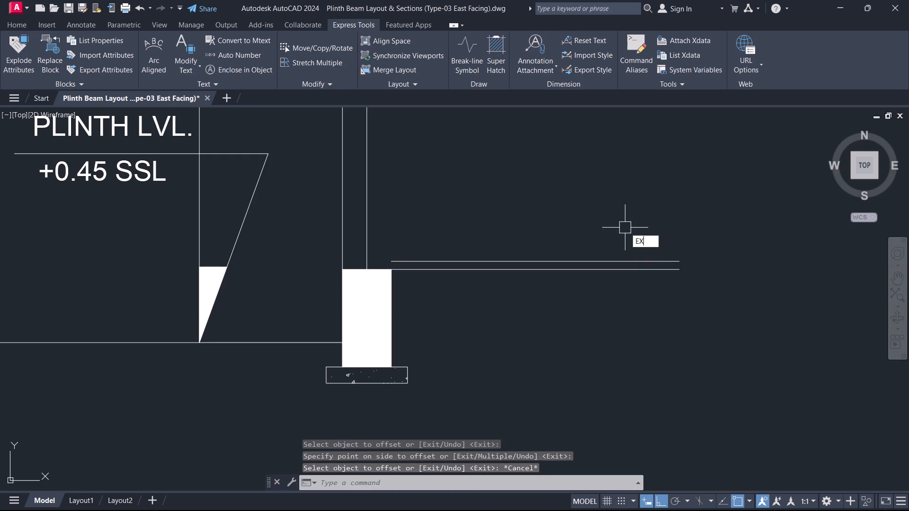
pyautogui.press('space')
pyautogui.scroll(1, 519, 249)
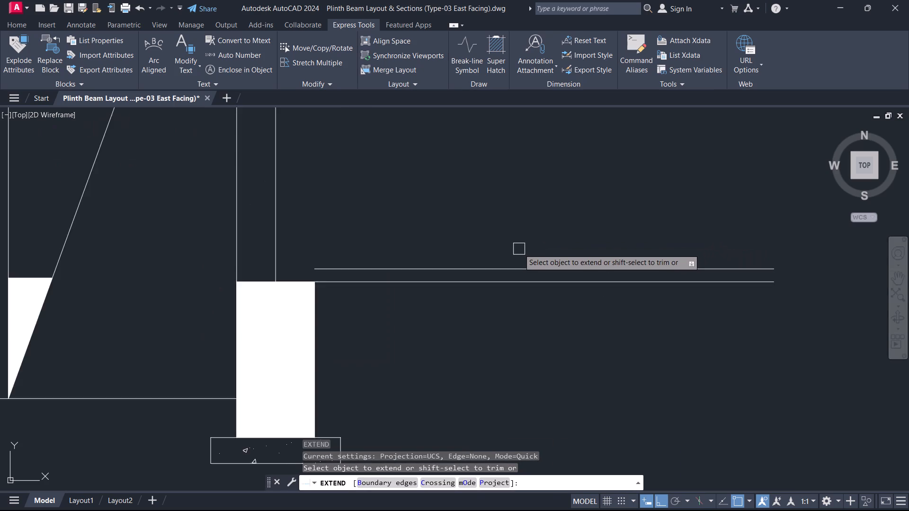
pyautogui.scroll(1, 519, 249)
pyautogui.click(240, 278)
pyautogui.press('Escape')
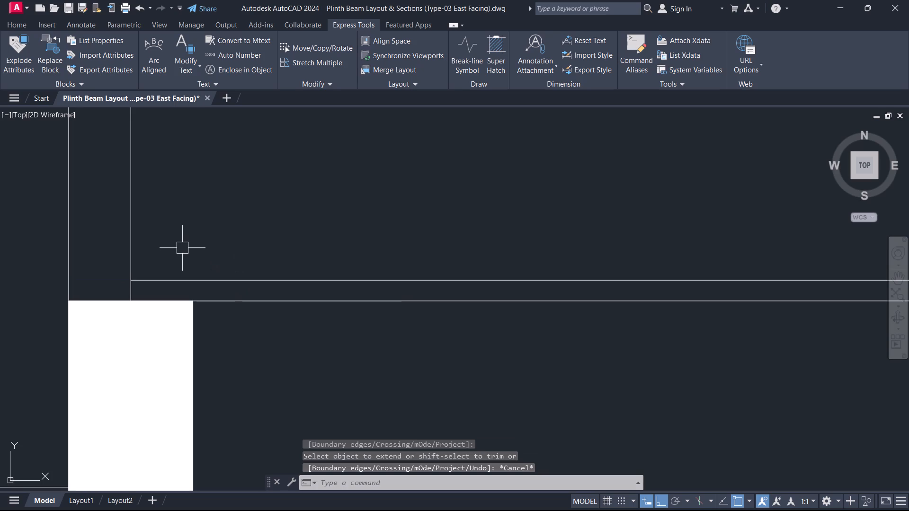
# Offset the slab line at the beam's top 150 downward to form the slab's bottom line.
pyautogui.scroll(-4, 175, 244)
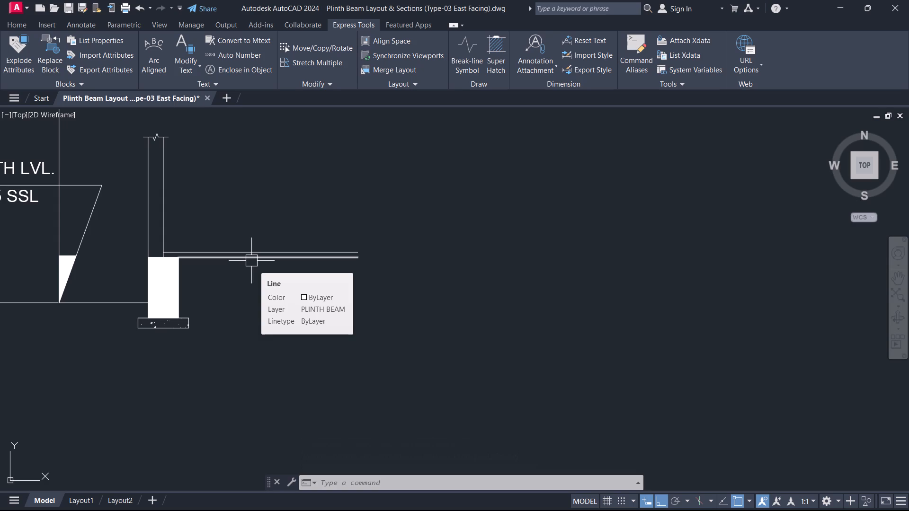
pyautogui.write('O')
pyautogui.press('space')
pyautogui.write('150')
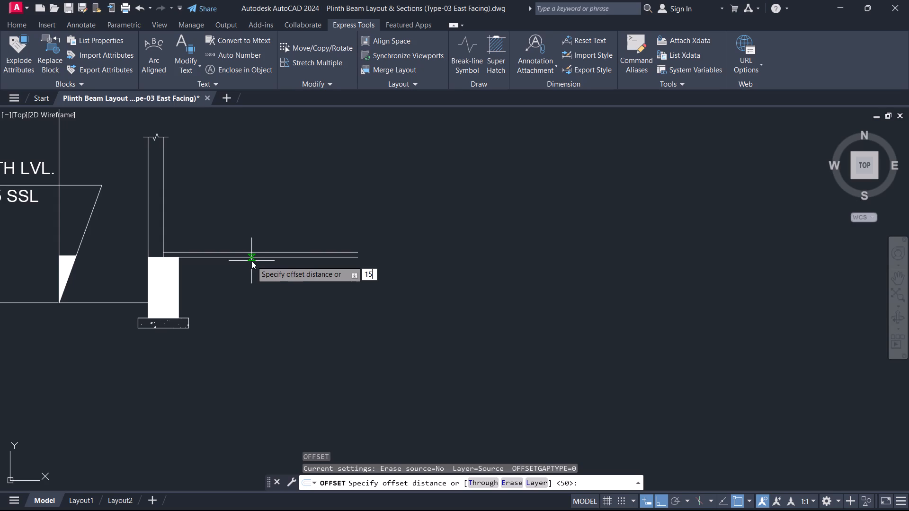
pyautogui.press('Return')
pyautogui.click(251, 261)
pyautogui.click(256, 342)
pyautogui.press('Escape')
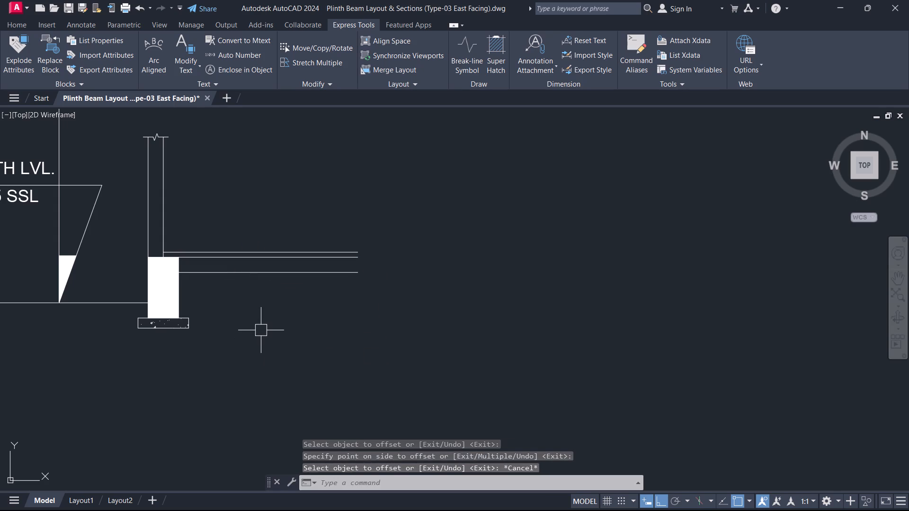
# Offset the slab's bottom line 100 downward to form the layer beneath the slab.
pyautogui.write('O')
pyautogui.press('space')
pyautogui.write('100')
pyautogui.press('Return')
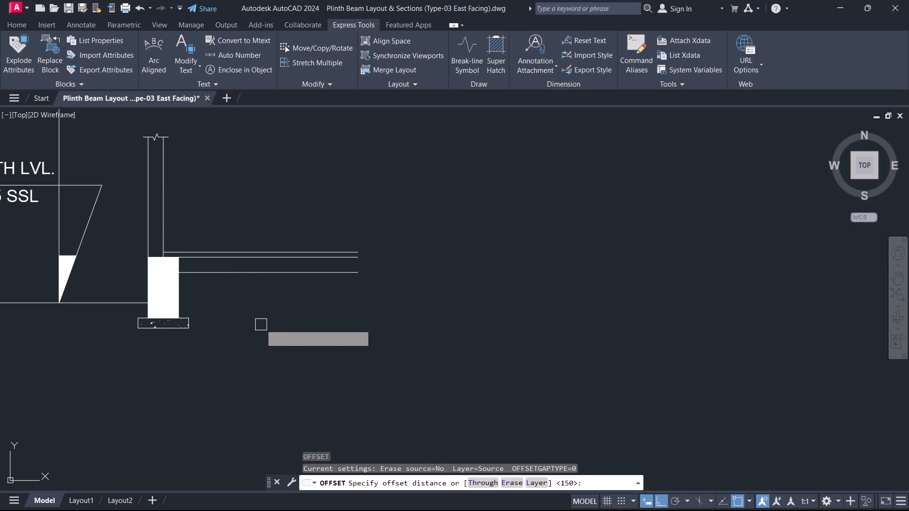
pyautogui.scroll(1, 246, 304)
pyautogui.click(246, 253)
pyautogui.click(196, 308)
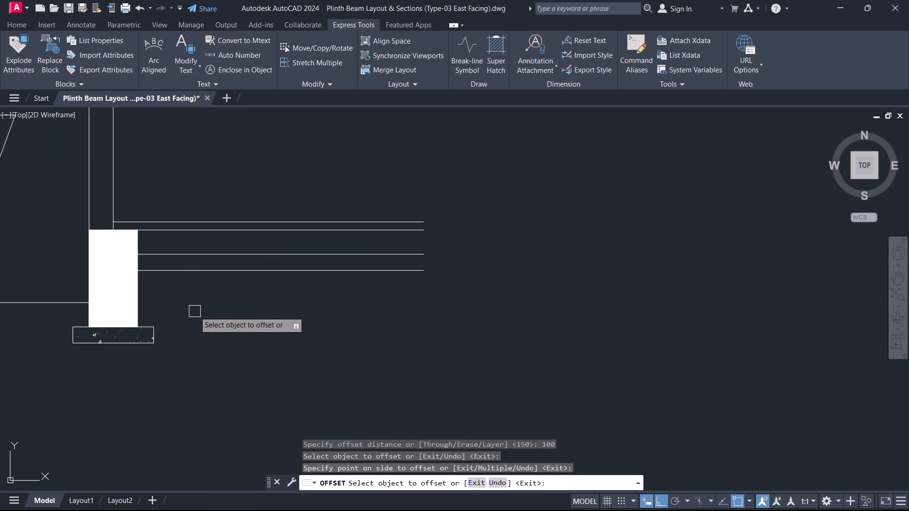
pyautogui.press('Escape')
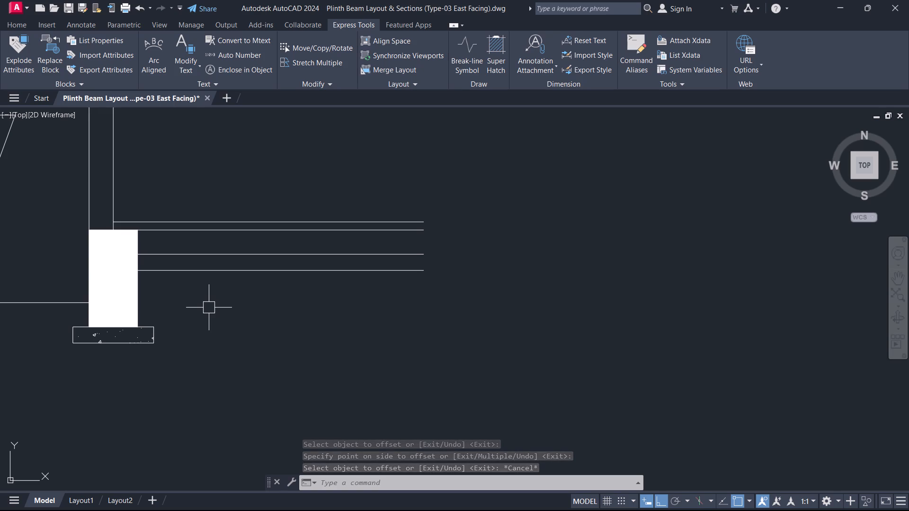
# Offset the slab line at the beam's top 40 downward and the filled beam's right edge 40 outward.
pyautogui.scroll(1, 317, 237)
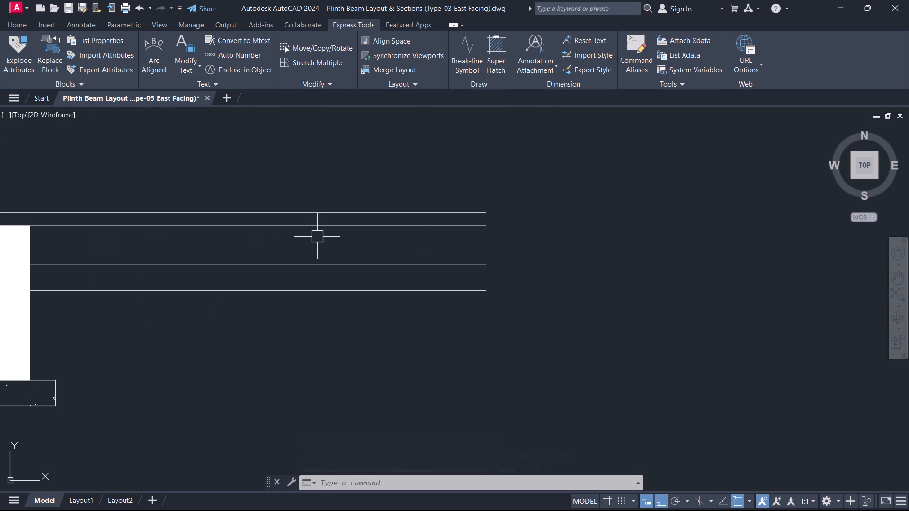
pyautogui.write('O')
pyautogui.press('space')
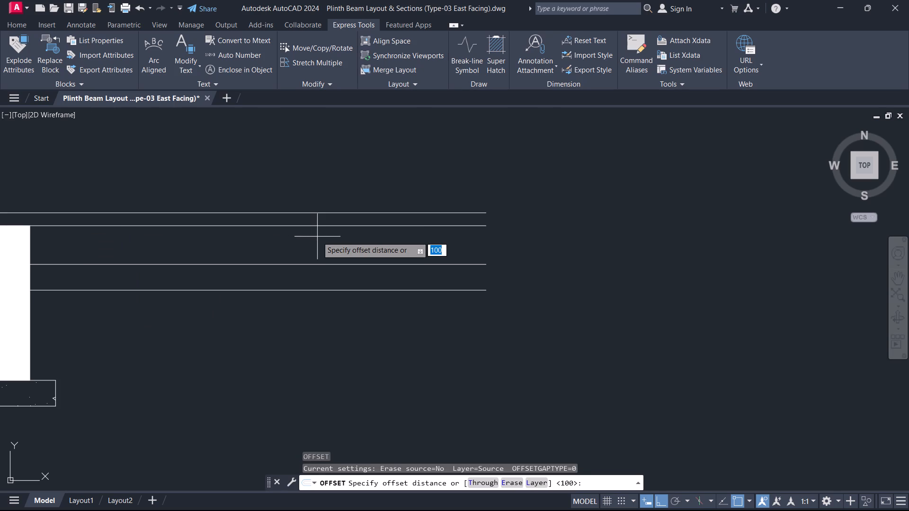
pyautogui.write('40')
pyautogui.press('Return')
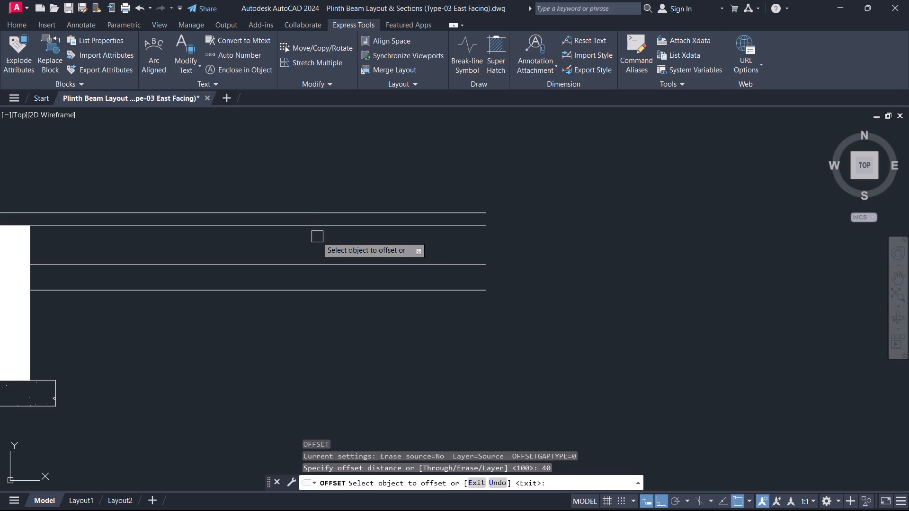
pyautogui.click(325, 226)
pyautogui.click(299, 247)
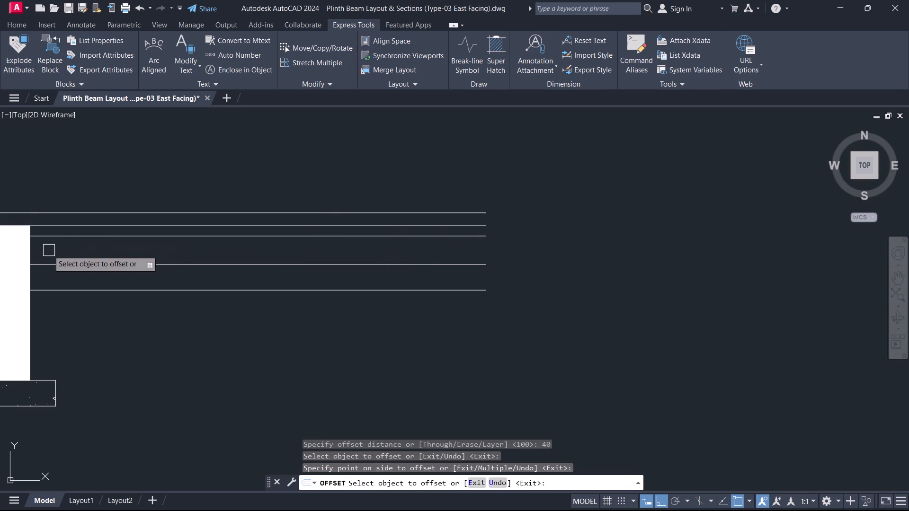
pyautogui.click(34, 254)
pyautogui.click(65, 251)
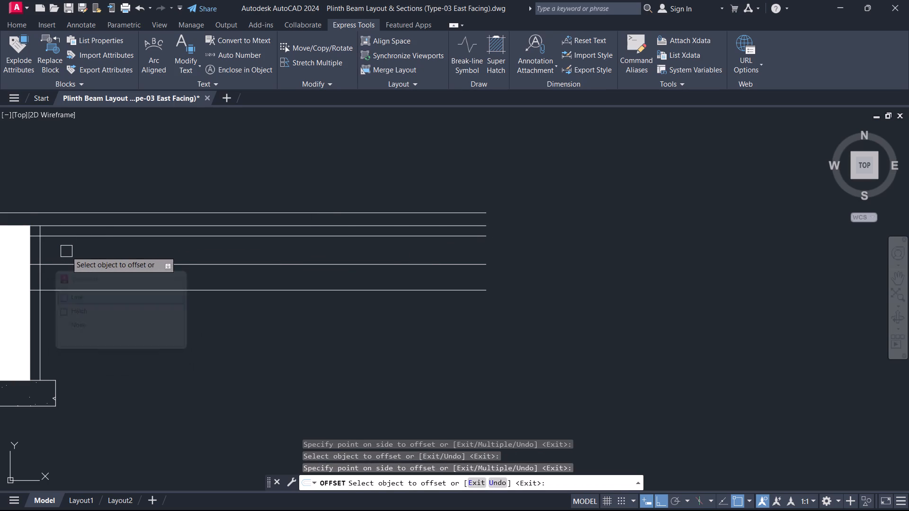
pyautogui.press('Escape')
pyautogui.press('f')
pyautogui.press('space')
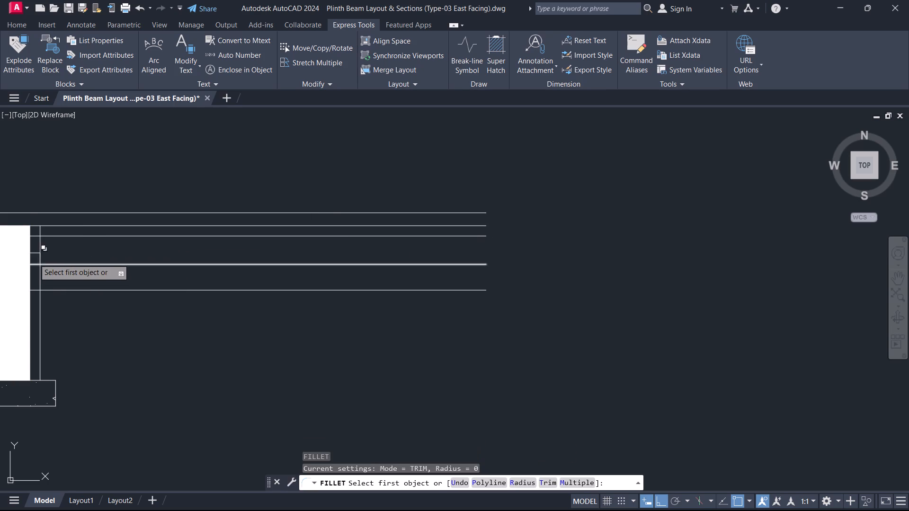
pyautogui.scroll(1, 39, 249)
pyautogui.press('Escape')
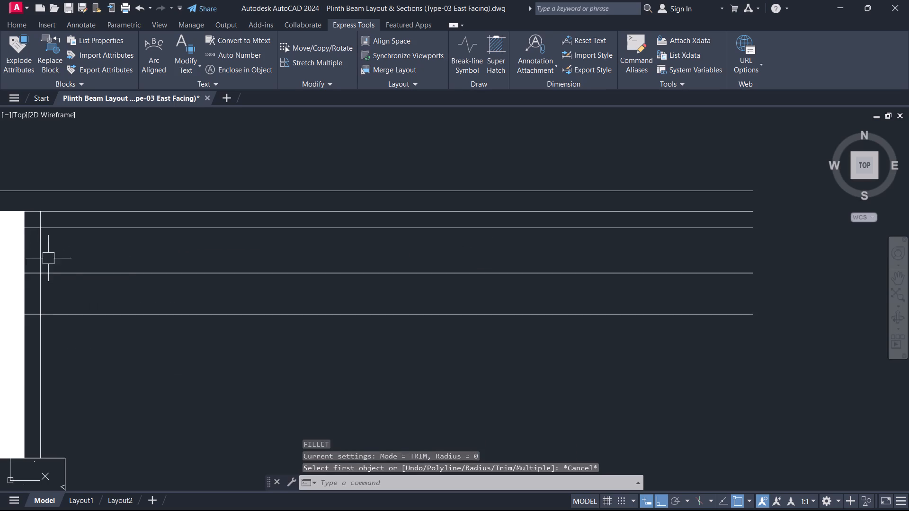
# Draw a small circle about 33 in diameter inside the slab, near the beam's right edge.
pyautogui.write('C')
pyautogui.press('space')
pyautogui.scroll(2, 85, 242)
pyautogui.click(86, 241)
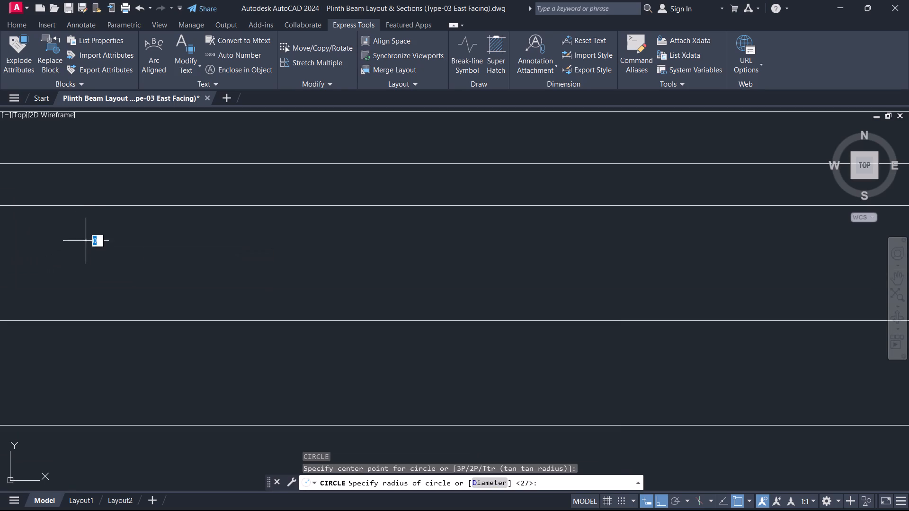
pyautogui.scroll(-2, 97, 248)
pyautogui.moveTo(97, 248); pyautogui.dragTo(219, 242, button='middle')
pyautogui.scroll(1, 219, 244)
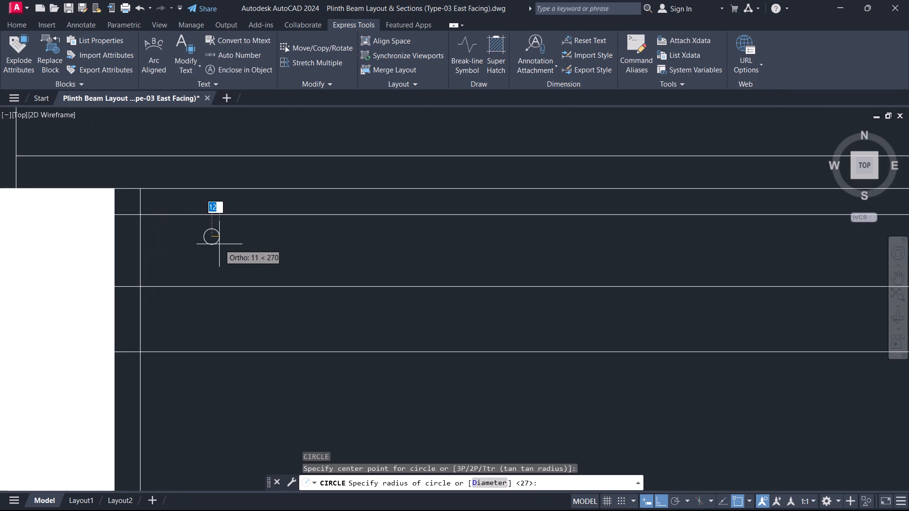
pyautogui.click(222, 246)
pyautogui.press('Escape')
# Move the circle horizontally so its left quadrant touches the vertical offset line beside the beam.
pyautogui.click(222, 246)
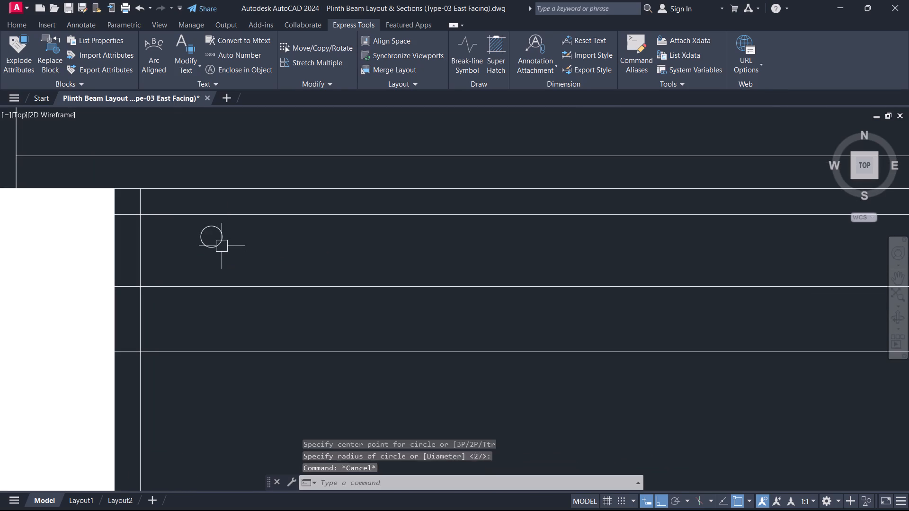
pyautogui.press('m')
pyautogui.press('space')
pyautogui.scroll(3, 209, 243)
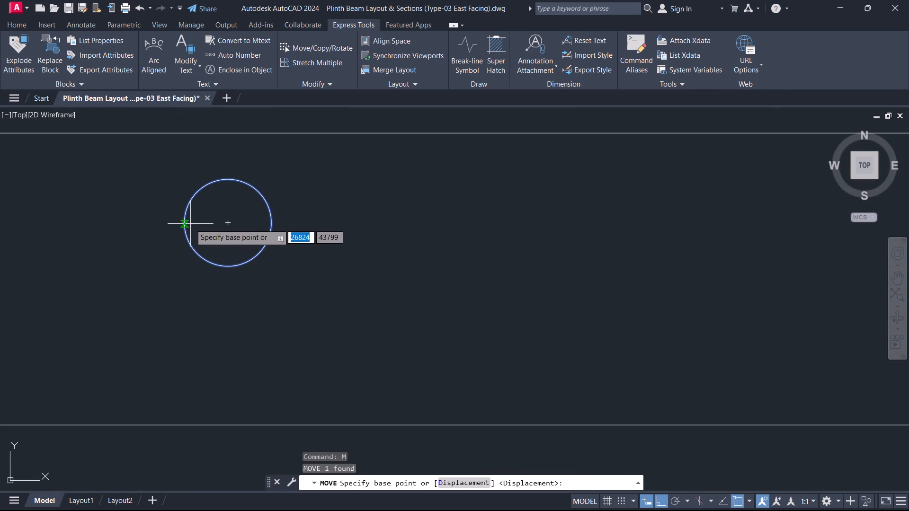
pyautogui.click(188, 219)
pyautogui.scroll(-3, 149, 242)
pyautogui.moveTo(149, 242); pyautogui.dragTo(317, 279, button='middle')
pyautogui.scroll(2, 299, 280)
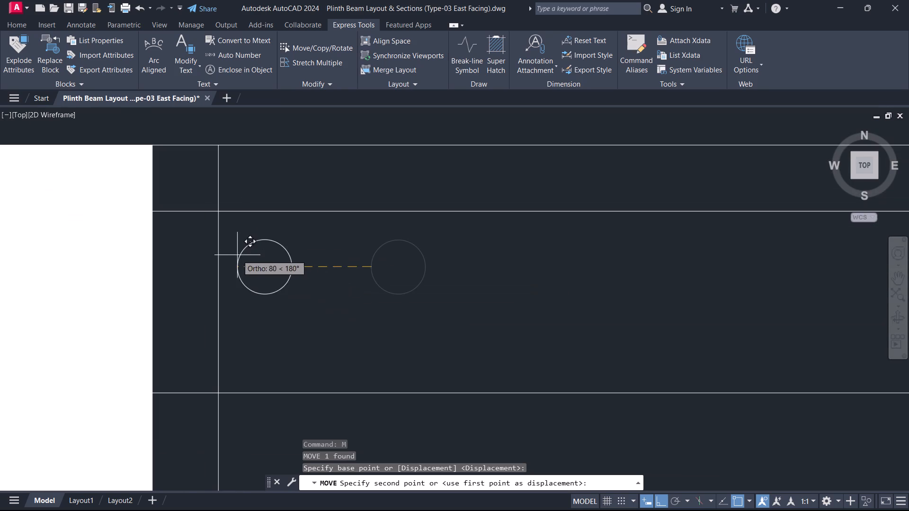
pyautogui.click(218, 264)
pyautogui.press('Escape')
# Move the circle up so its top quadrant touches the horizontal cover line inside the slab.
pyautogui.press('space')
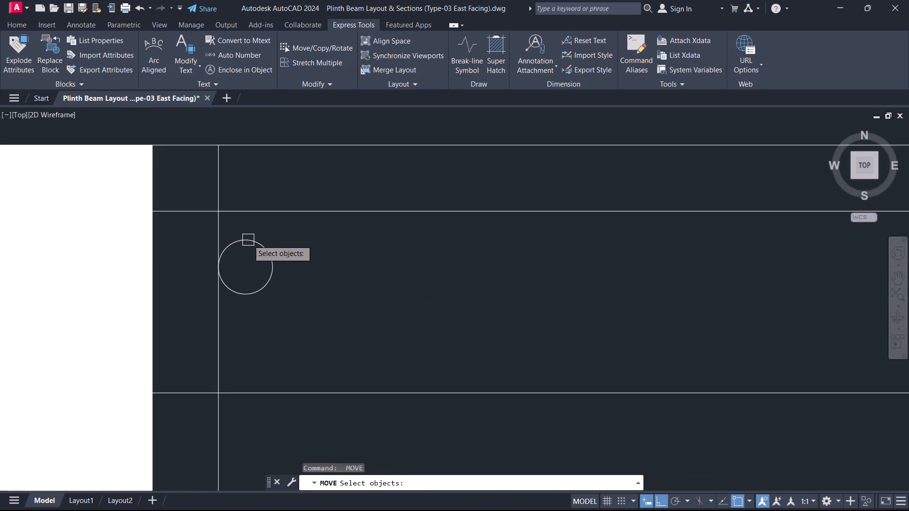
pyautogui.click(248, 240)
pyautogui.press('space')
pyautogui.click(245, 238)
pyautogui.click(248, 214)
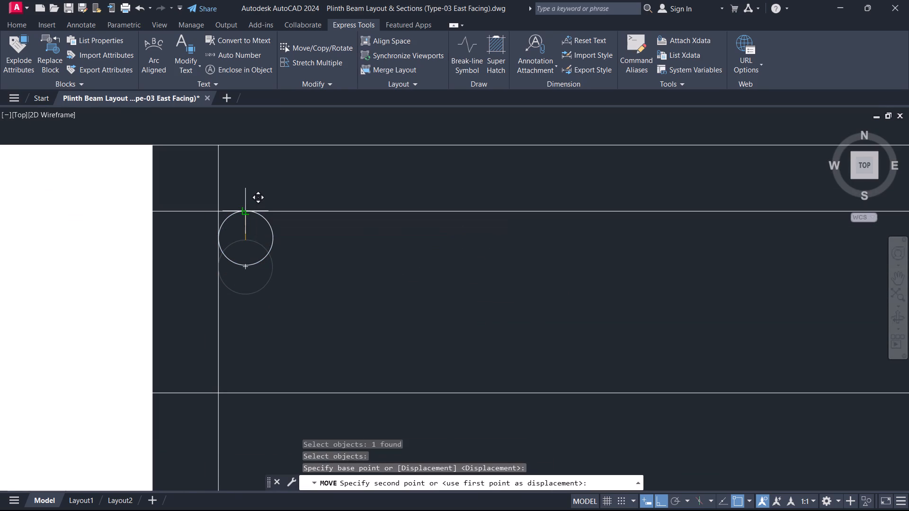
# Measure the circle's diameter between its left and right quadrants.
pyautogui.write('DI')
pyautogui.press('space')
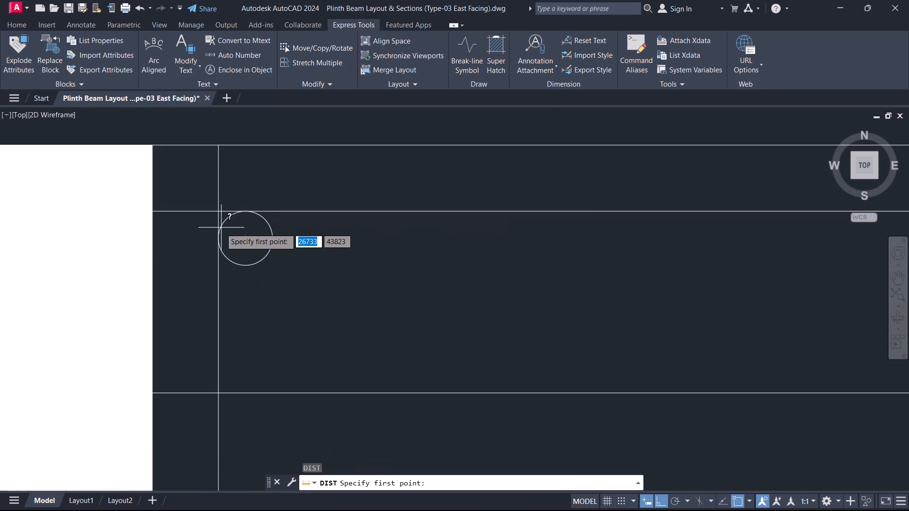
pyautogui.click(218, 235)
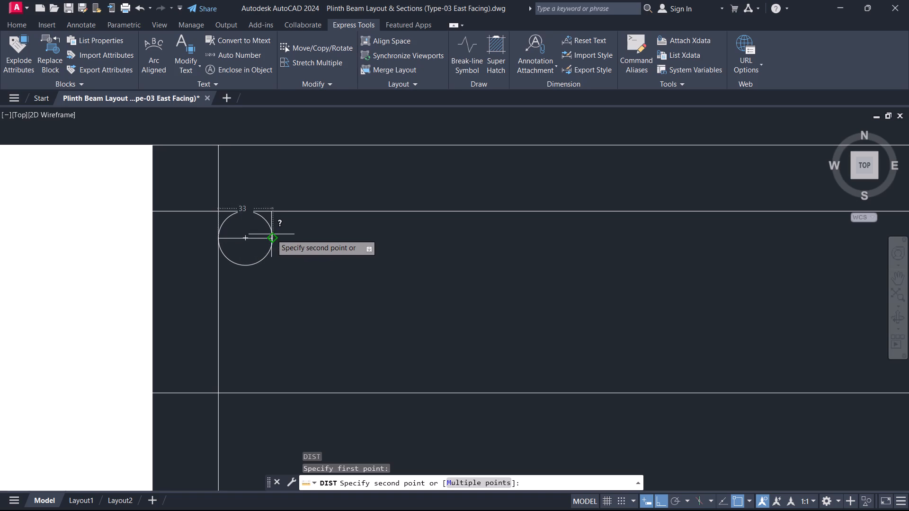
pyautogui.press('Escape')
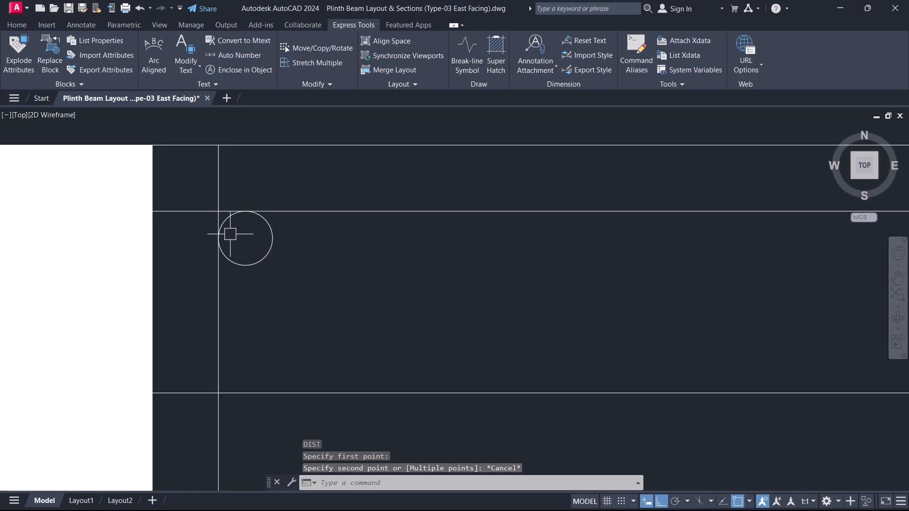
# Fillet the vertical offset line and the slab's upper cover line with radius 16 around the circle.
pyautogui.write('F R 16')
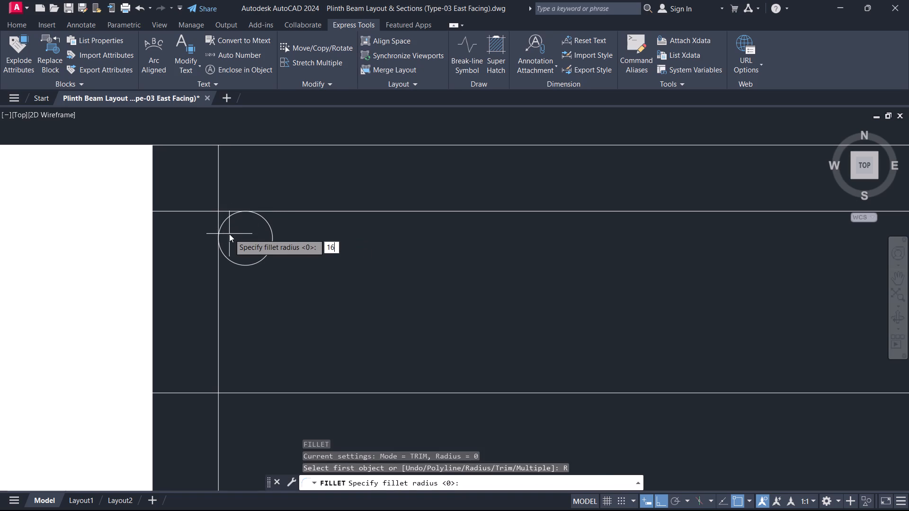
pyautogui.press('Return')
pyautogui.click(217, 296)
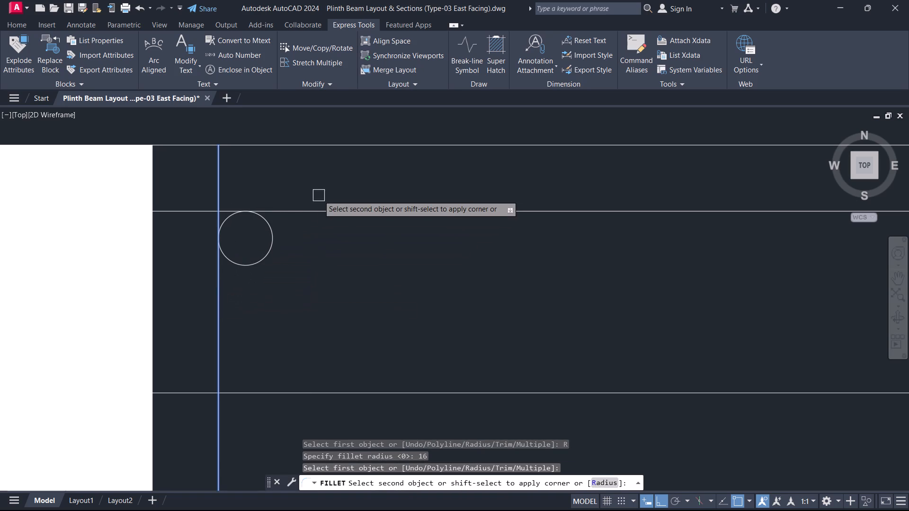
pyautogui.click(323, 210)
pyautogui.press('Escape')
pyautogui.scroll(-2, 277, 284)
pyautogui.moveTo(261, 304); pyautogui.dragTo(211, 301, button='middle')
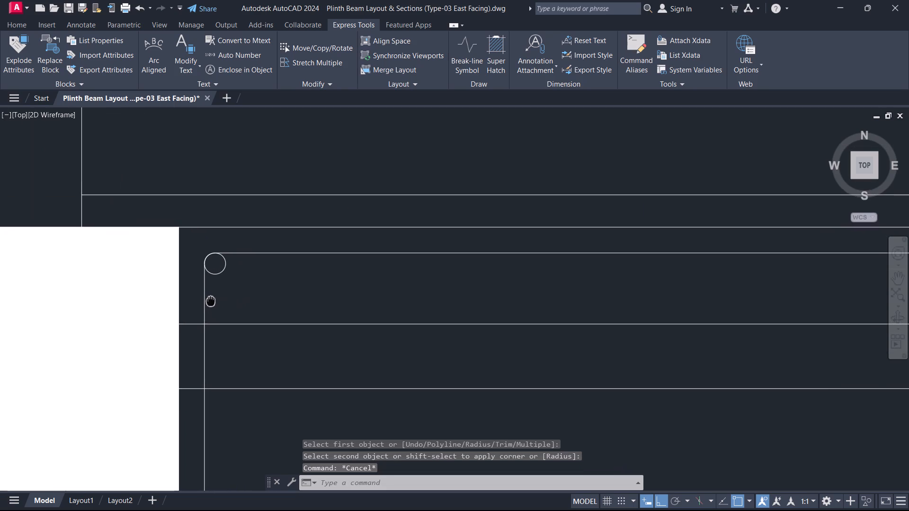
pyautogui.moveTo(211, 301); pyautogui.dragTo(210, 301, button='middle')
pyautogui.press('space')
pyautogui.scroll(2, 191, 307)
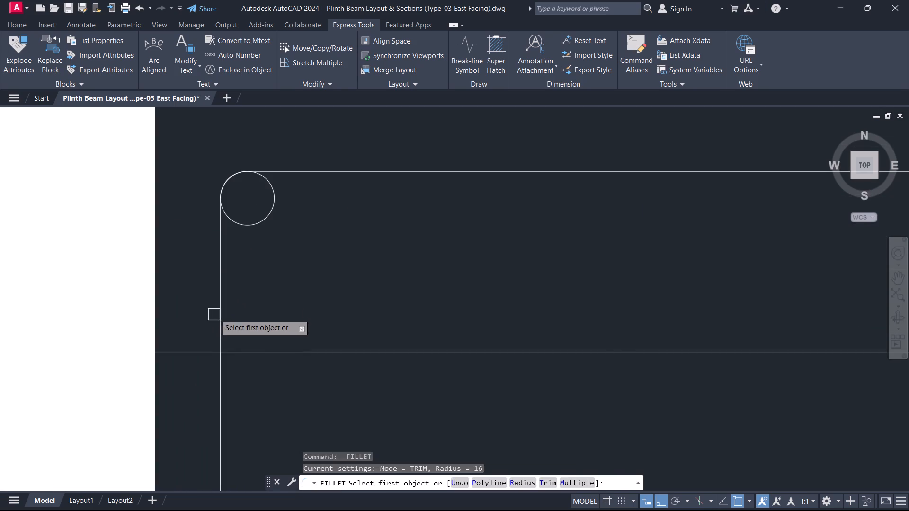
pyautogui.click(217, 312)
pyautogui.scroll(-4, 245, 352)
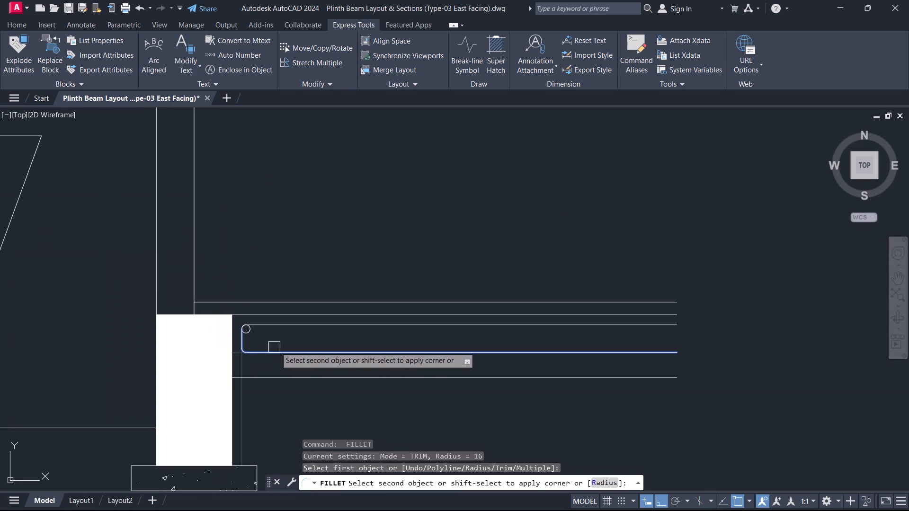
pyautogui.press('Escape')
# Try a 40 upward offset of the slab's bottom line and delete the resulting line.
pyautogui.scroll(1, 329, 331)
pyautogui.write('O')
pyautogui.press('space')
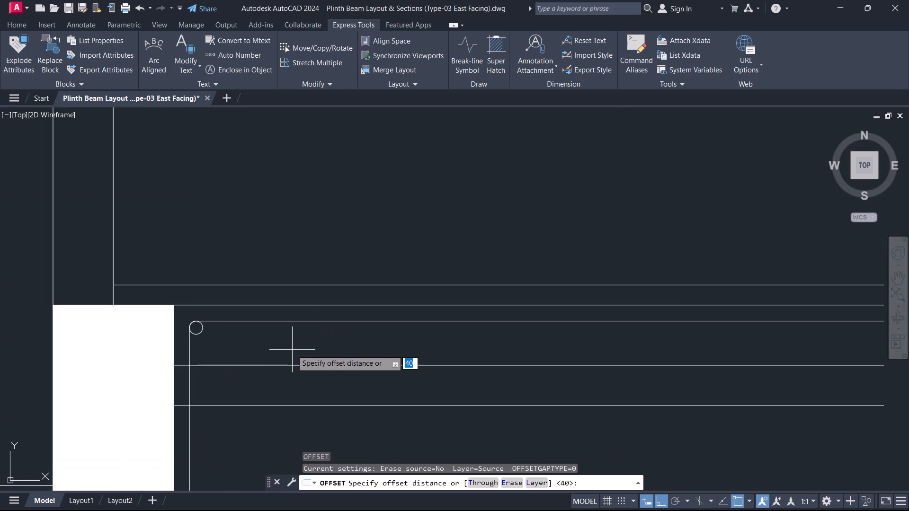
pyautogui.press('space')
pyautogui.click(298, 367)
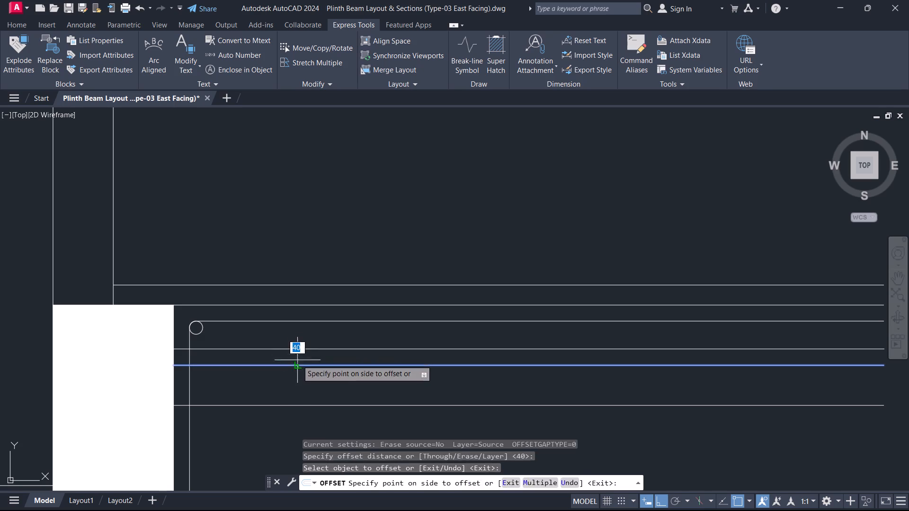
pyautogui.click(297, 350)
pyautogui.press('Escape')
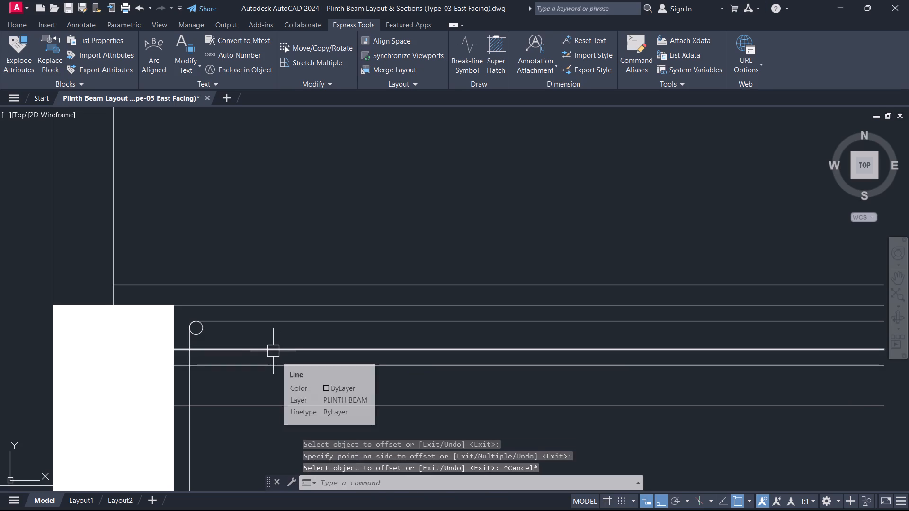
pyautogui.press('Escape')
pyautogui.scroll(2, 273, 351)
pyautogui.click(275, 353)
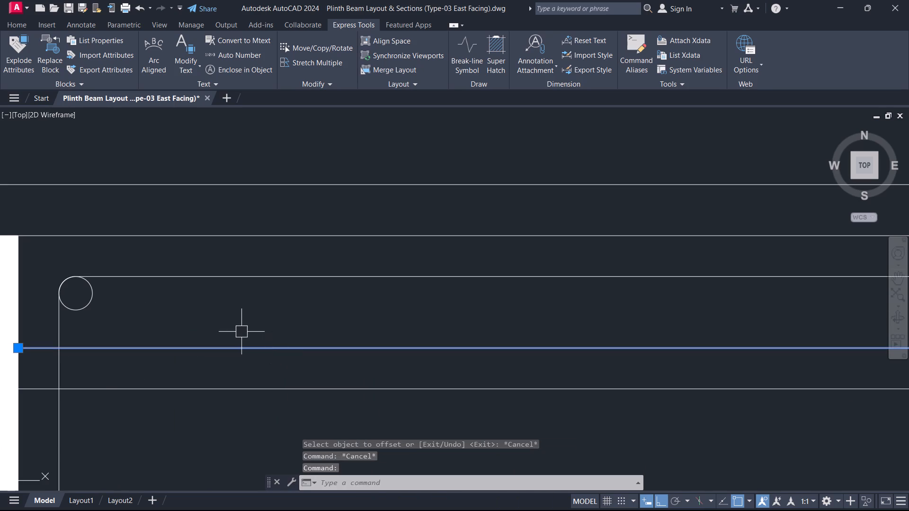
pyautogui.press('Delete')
# Move the circle and its filleted cover lines by 20 toward the slab's top line.
pyautogui.moveTo(157, 333); pyautogui.dragTo(143, 324)
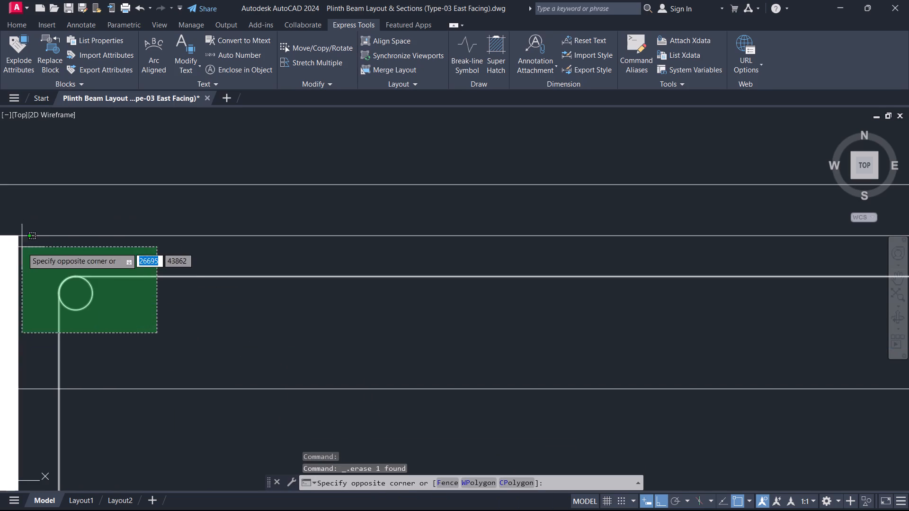
pyautogui.click(55, 259)
pyautogui.scroll(-2, 206, 331)
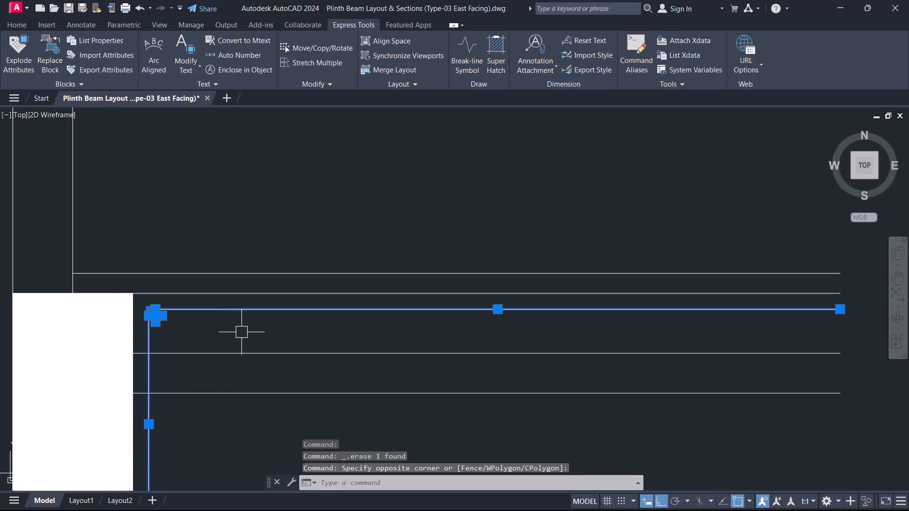
pyautogui.press('m')
pyautogui.press('space')
pyautogui.click(243, 332)
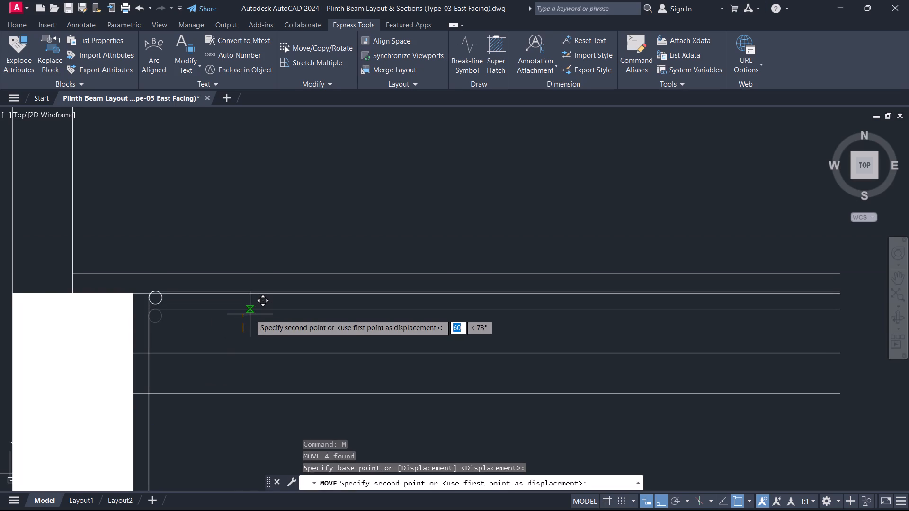
pyautogui.write('20')
pyautogui.press('Return')
pyautogui.press('Escape')
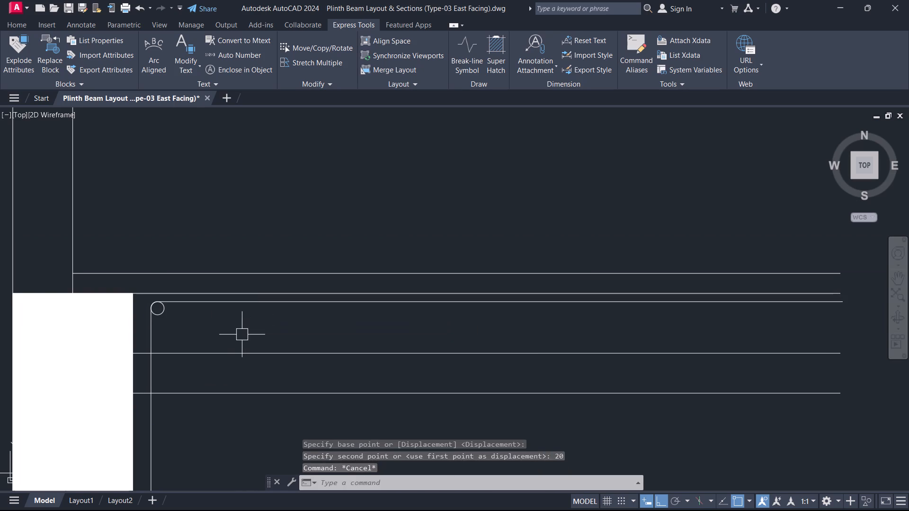
# Offset the slab's bottom line 40 upward as the lower cover line.
pyautogui.write('O')
pyautogui.press('space')
pyautogui.press('space')
pyautogui.moveTo(241, 353); pyautogui.dragTo(244, 338)
pyautogui.click(247, 320)
pyautogui.press('Escape')
# Fillet the vertical cover line beside the beam and the lower cover line with radius 16.
pyautogui.press('f')
pyautogui.press('space')
pyautogui.scroll(1, 160, 325)
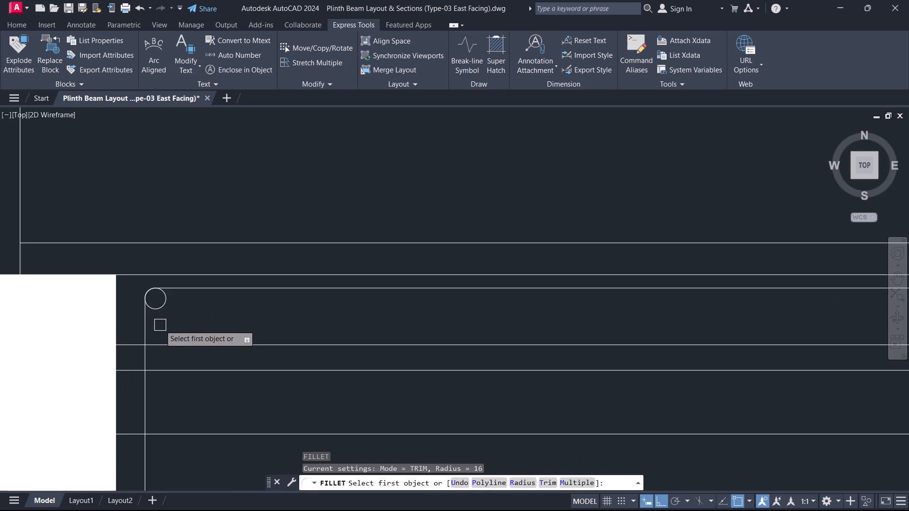
pyautogui.click(146, 328)
pyautogui.click(174, 343)
pyautogui.press('Escape')
# Copy the circle horizontally about 1600 along the upper cover line, close to the slab's open end.
pyautogui.scroll(-2, 240, 311)
pyautogui.moveTo(240, 311); pyautogui.dragTo(108, 337, button='middle')
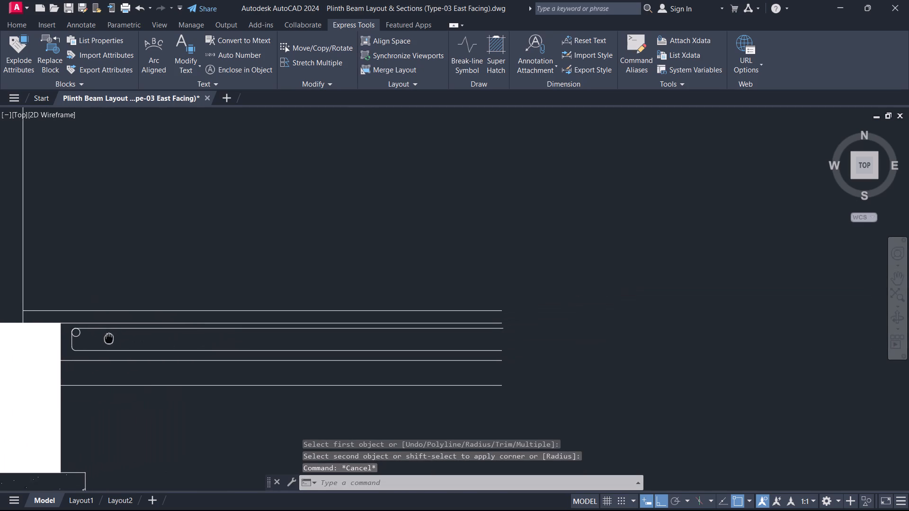
pyautogui.moveTo(108, 337); pyautogui.dragTo(107, 339, button='middle')
pyautogui.scroll(3, 89, 340)
pyautogui.click(67, 339)
pyautogui.click(53, 313)
pyautogui.press('c')
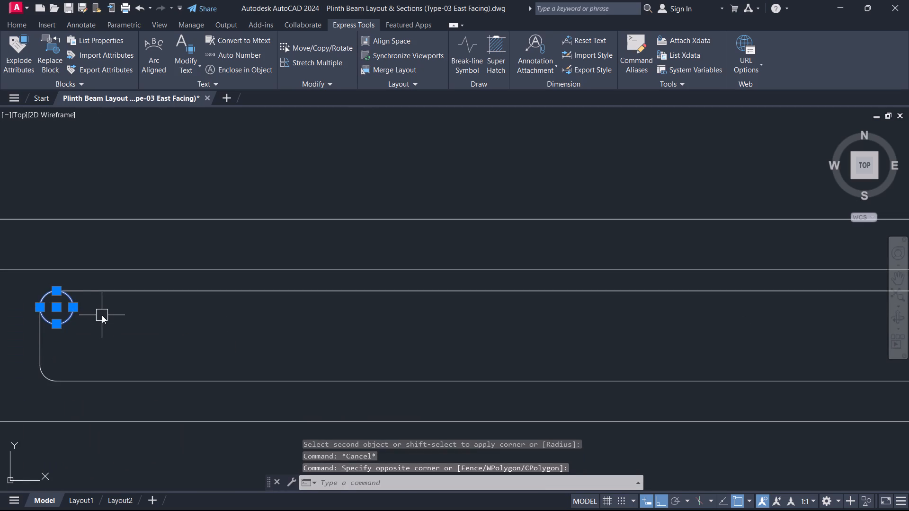
pyautogui.write('O')
pyautogui.press('space')
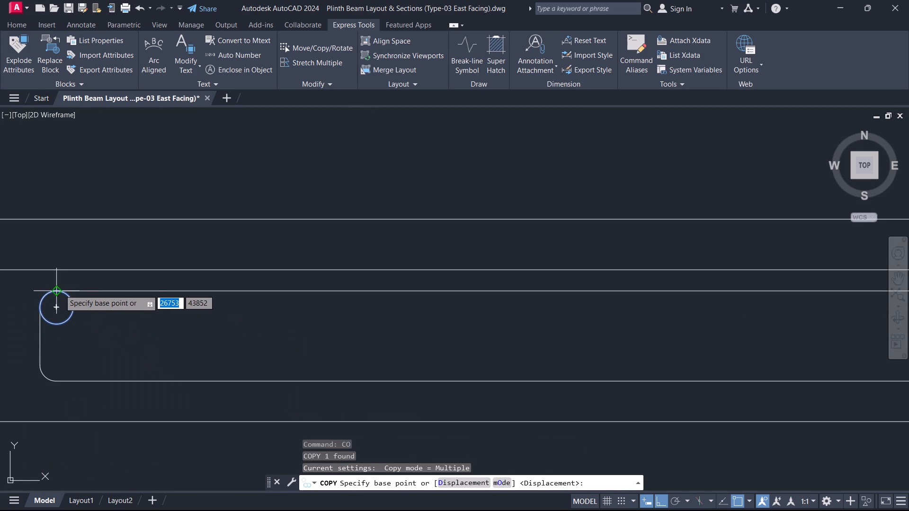
pyautogui.click(60, 290)
pyautogui.scroll(-3, 355, 304)
pyautogui.moveTo(356, 304); pyautogui.dragTo(0, 334, button='middle')
pyautogui.scroll(1, 251, 336)
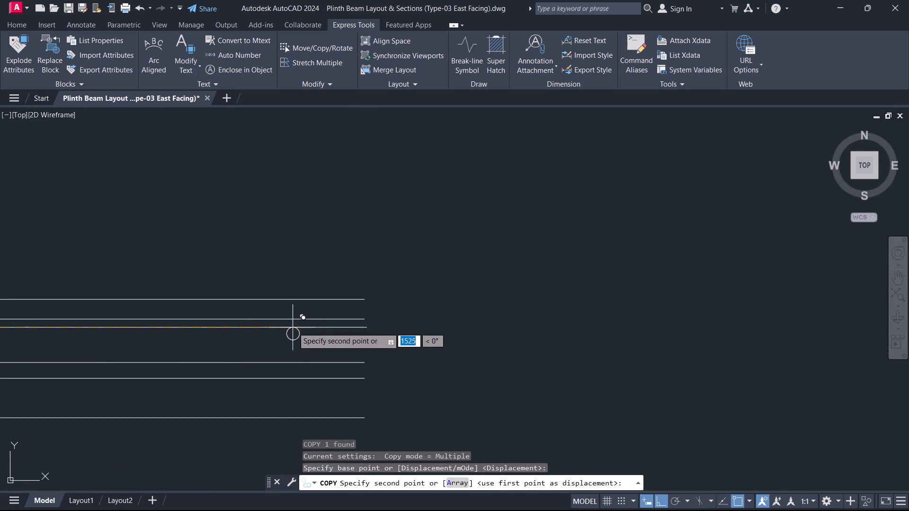
pyautogui.click(330, 327)
pyautogui.press('Escape')
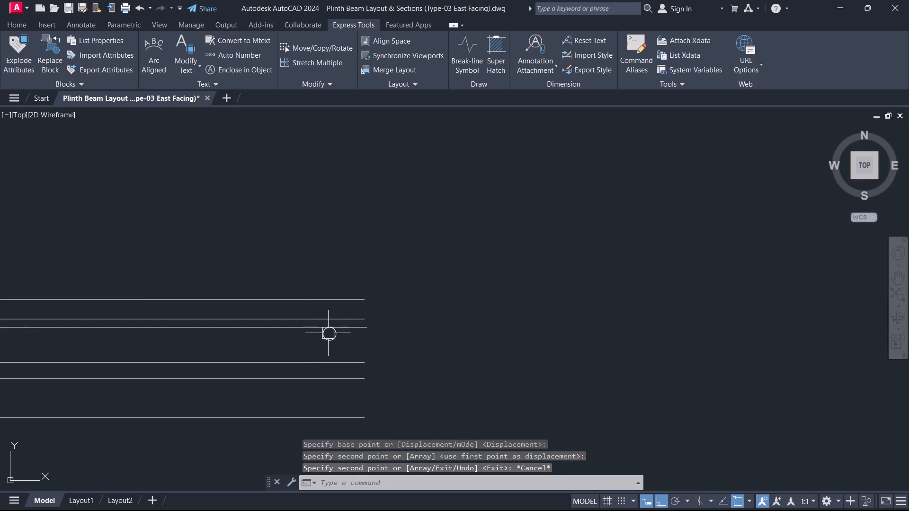
# Draw a vertical line across the slab's open end, from the top layer line to below the lowest layer line.
pyautogui.write('L')
pyautogui.press('space')
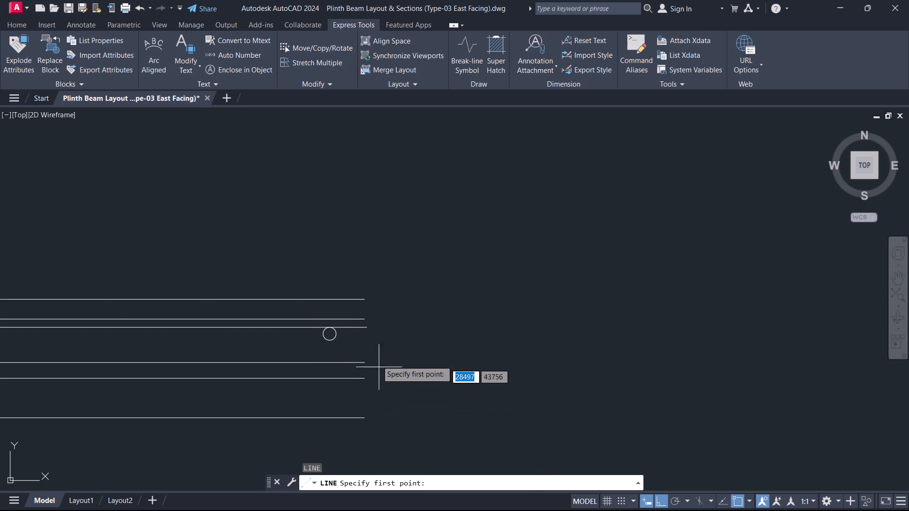
pyautogui.click(366, 293)
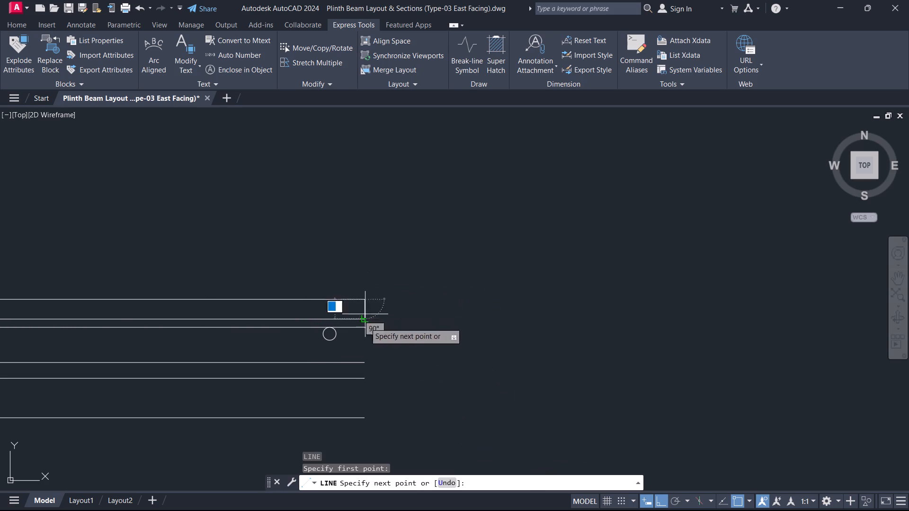
pyautogui.click(365, 447)
pyautogui.press('Escape')
# Trim the upper cover line's overhang beyond the vertical end line.
pyautogui.scroll(-3, 319, 400)
pyautogui.moveTo(316, 397); pyautogui.dragTo(618, 401, button='middle')
pyautogui.scroll(6, 470, 385)
pyautogui.scroll(-7, 472, 393)
pyautogui.scroll(1, 647, 429)
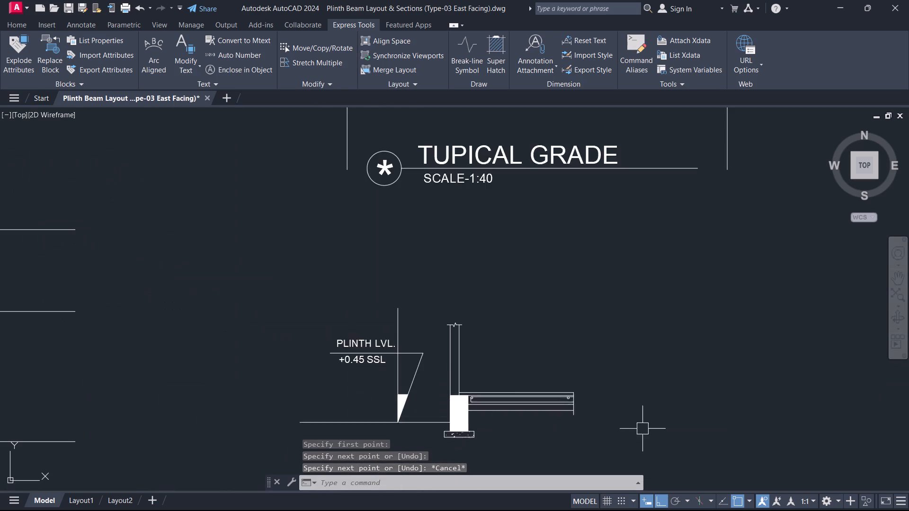
pyautogui.scroll(4, 645, 429)
pyautogui.scroll(4, 203, 287)
pyautogui.moveTo(221, 212); pyautogui.dragTo(250, 237, button='middle')
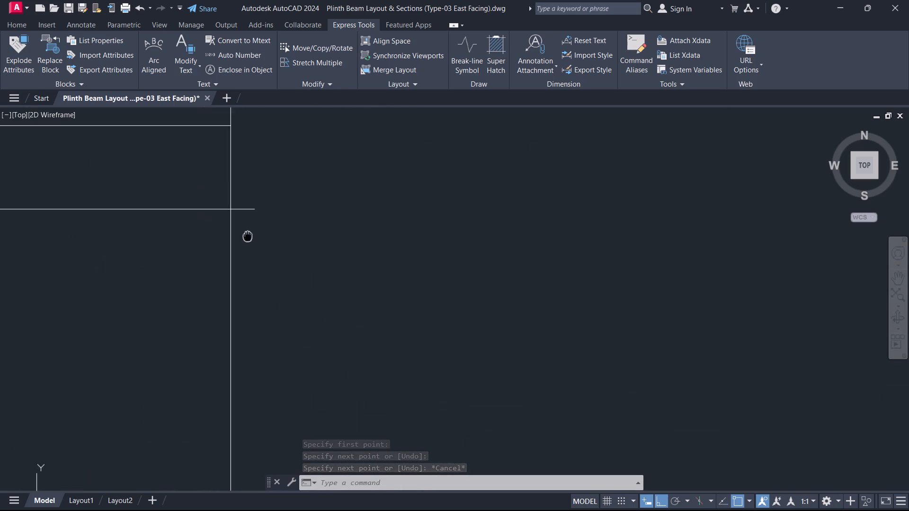
pyautogui.moveTo(250, 237); pyautogui.dragTo(260, 252, button='middle')
pyautogui.press('t')
pyautogui.write('R')
pyautogui.press('space')
pyautogui.moveTo(269, 241); pyautogui.dragTo(257, 220)
pyautogui.press('Escape')
# Insert a size 50 break-line symbol on the vertical end line, midway between the slab's bottom line and the lowest layer line.
pyautogui.scroll(-2, 252, 249)
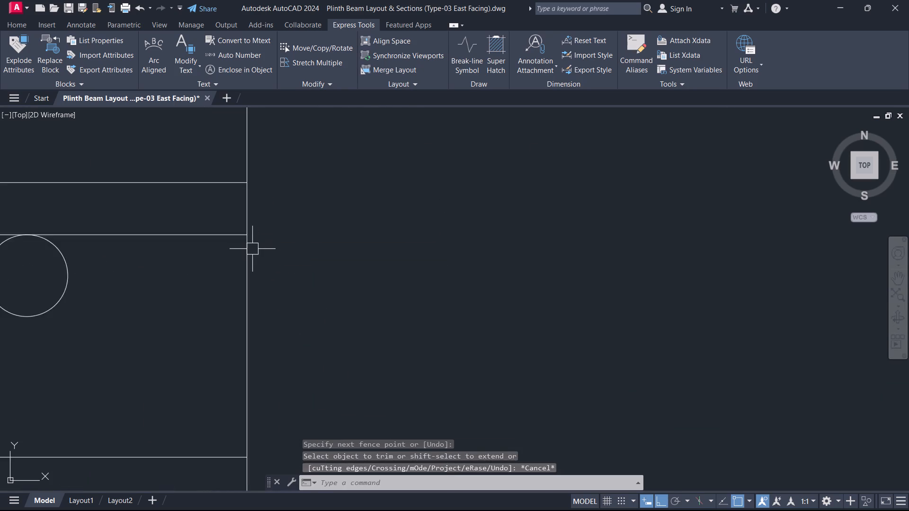
pyautogui.scroll(-7, 252, 249)
pyautogui.scroll(2, 127, 281)
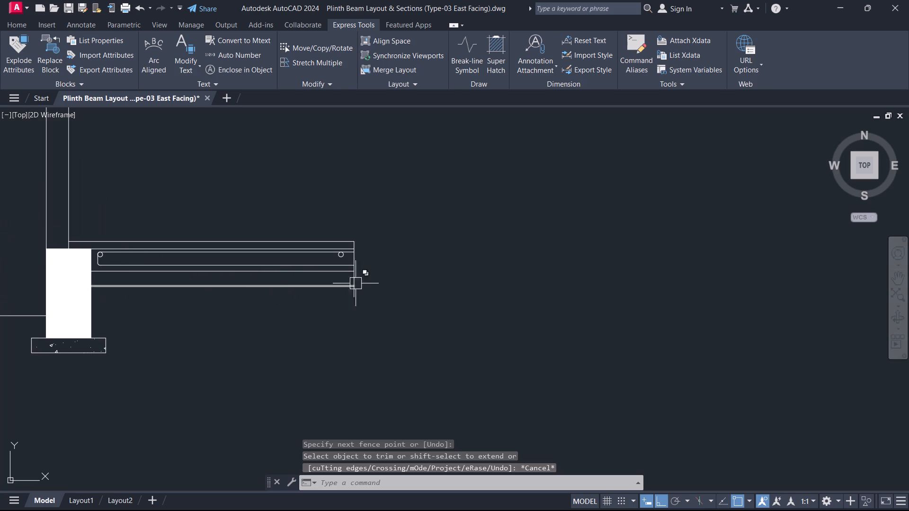
pyautogui.scroll(2, 373, 283)
pyautogui.scroll(1, 321, 285)
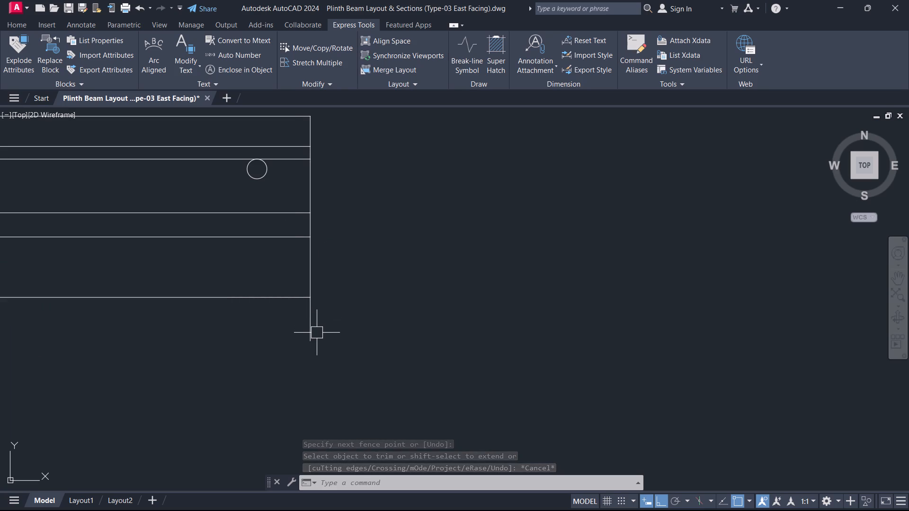
pyautogui.scroll(-2, 240, 239)
pyautogui.moveTo(150, 251); pyautogui.dragTo(383, 316, button='middle')
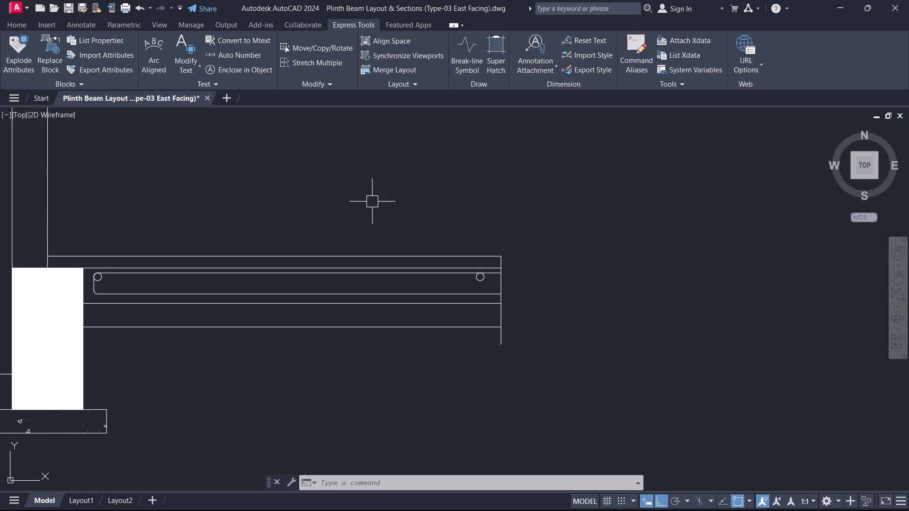
pyautogui.moveTo(486, 167); pyautogui.dragTo(646, 153, button='middle')
pyautogui.scroll(1, 674, 246)
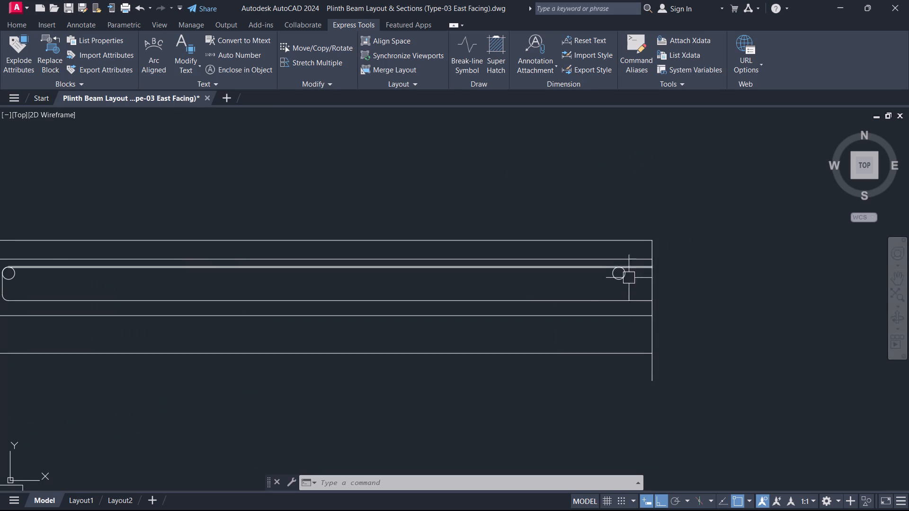
pyautogui.click(461, 49)
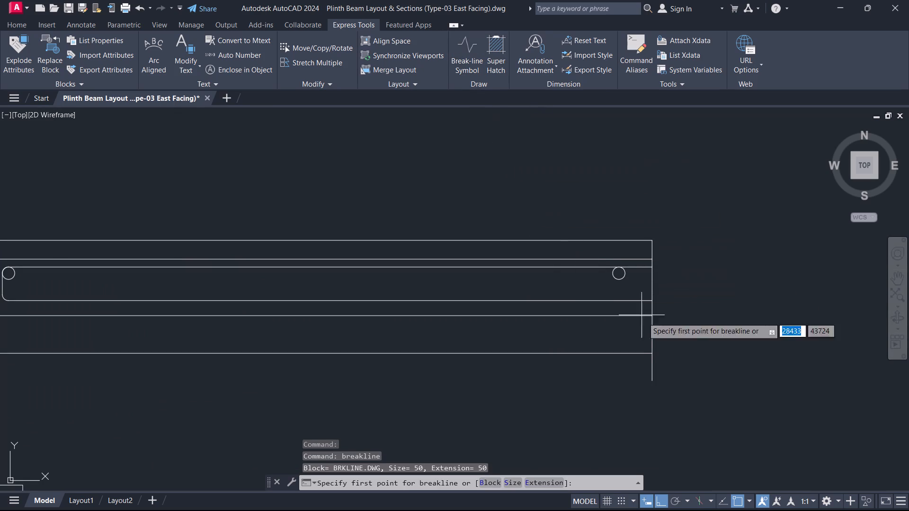
pyautogui.click(651, 318)
pyautogui.click(653, 355)
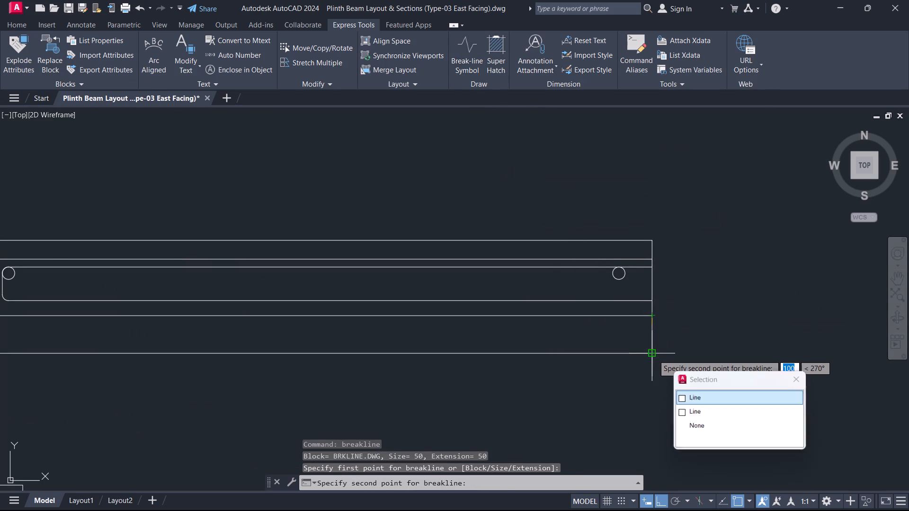
pyautogui.scroll(3, 650, 339)
pyautogui.click(651, 324)
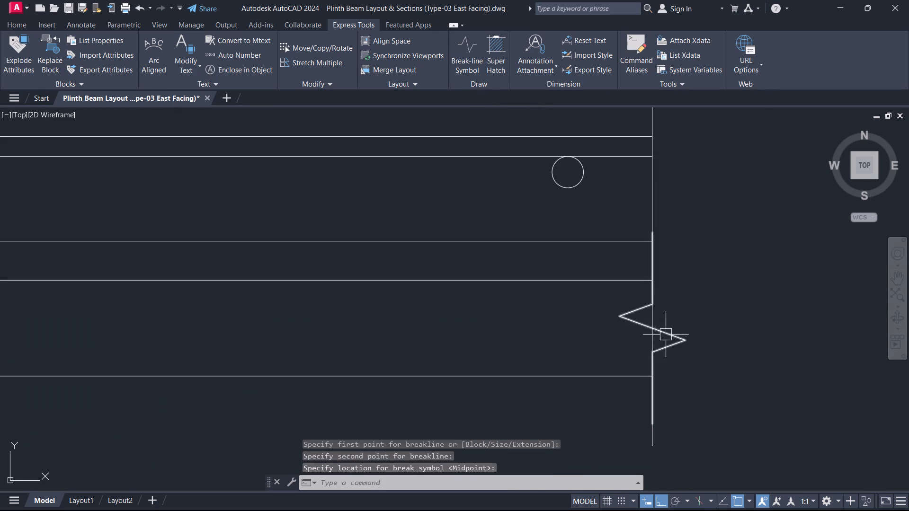
# Break the vertical end line at its intersection with the slab's bottom line.
pyautogui.scroll(3, 671, 320)
pyautogui.click(612, 311)
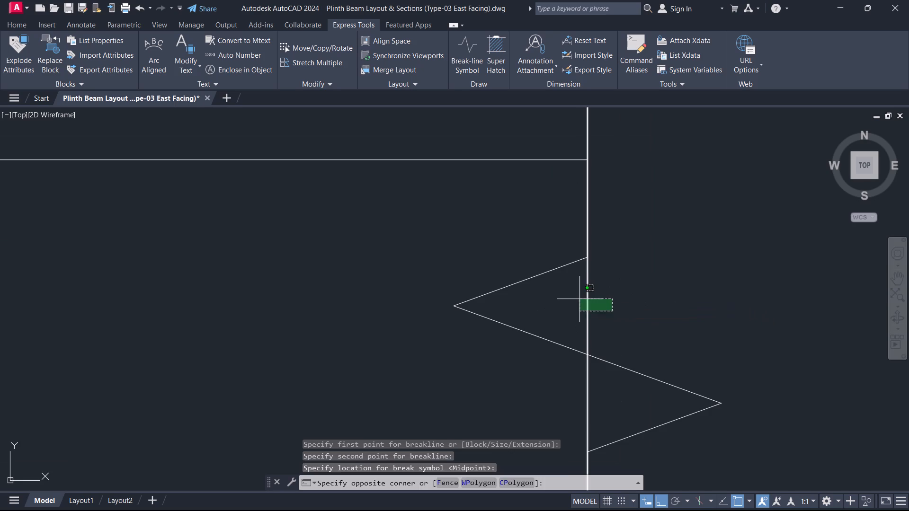
pyautogui.click(579, 299)
pyautogui.scroll(-4, 579, 299)
pyautogui.write('BR')
pyautogui.click(613, 342)
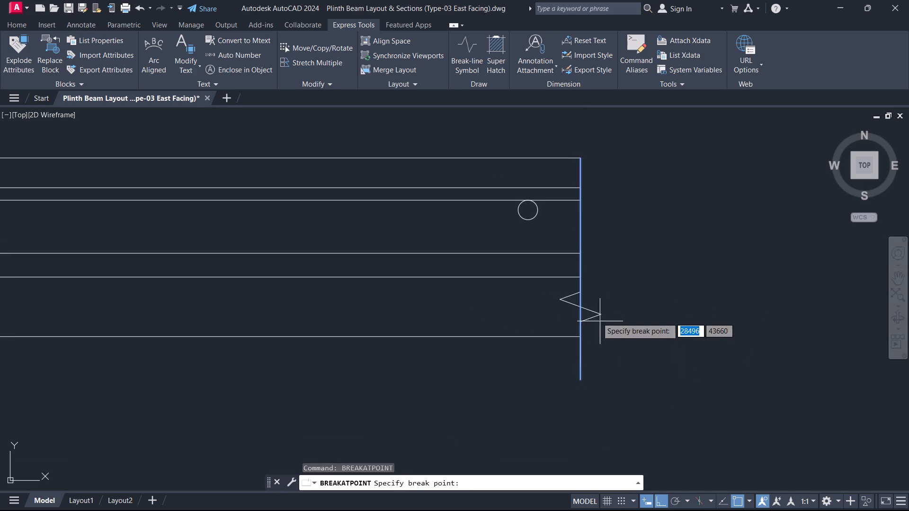
pyautogui.scroll(1, 579, 279)
pyautogui.click(579, 279)
# Delete the lower segment of the vertical end line running through the break-line symbol.
pyautogui.scroll(1, 583, 320)
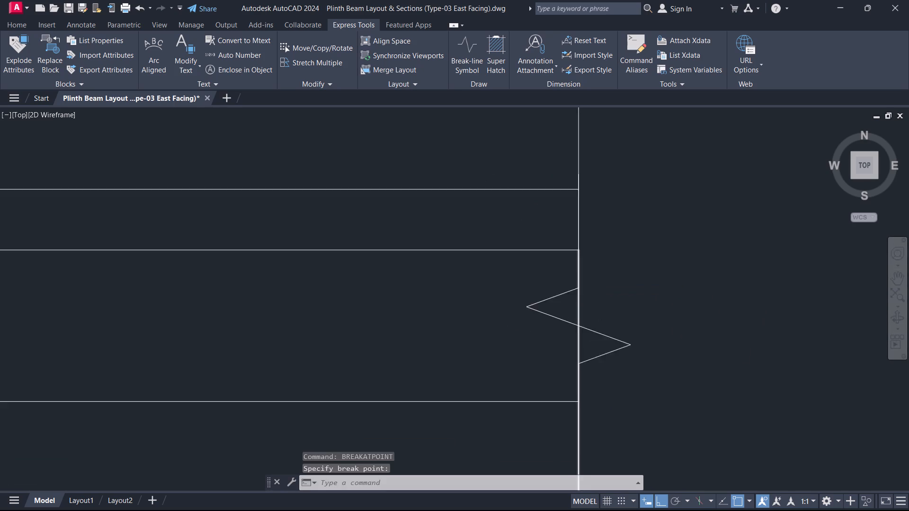
pyautogui.scroll(1, 584, 319)
pyautogui.click(575, 311)
pyautogui.scroll(-2, 638, 267)
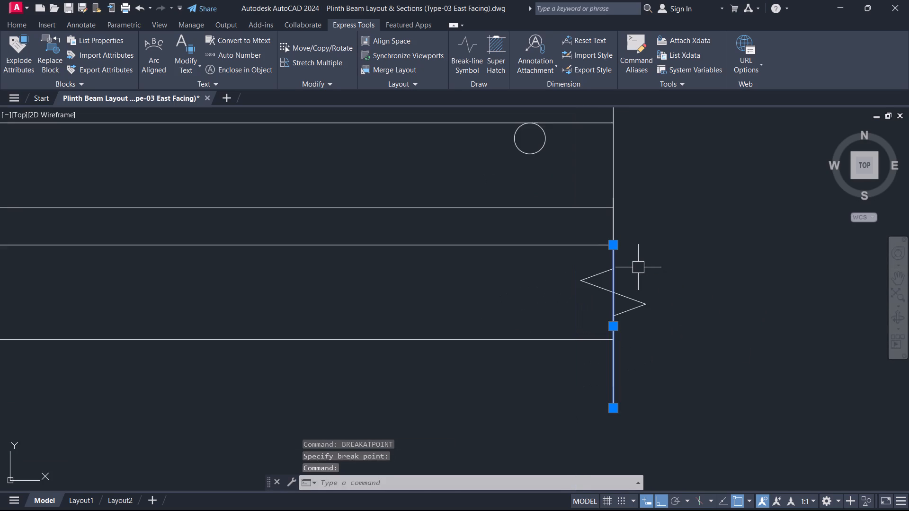
pyautogui.press('Delete')
# Stretch the lower end of the remaining vertical end line up 40 to the lower cover line.
pyautogui.scroll(-3, 556, 314)
pyautogui.moveTo(489, 349); pyautogui.dragTo(530, 341, button='middle')
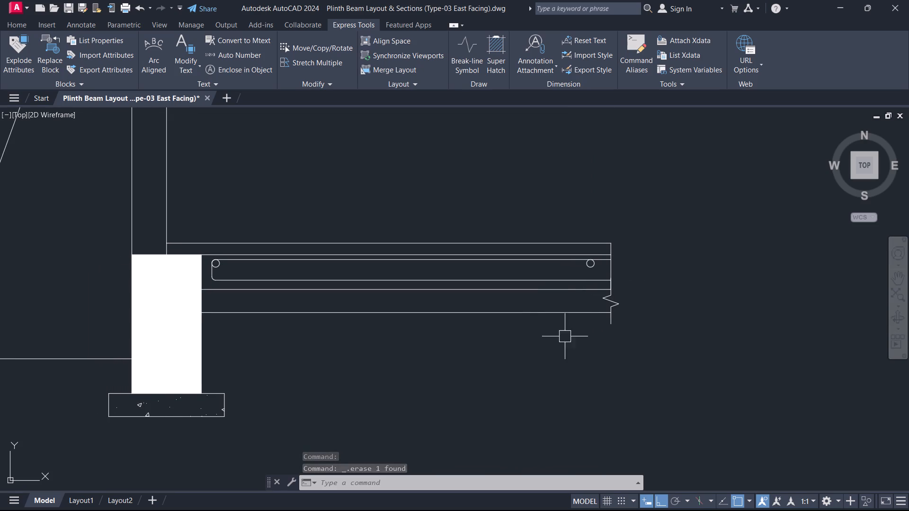
pyautogui.scroll(3, 609, 276)
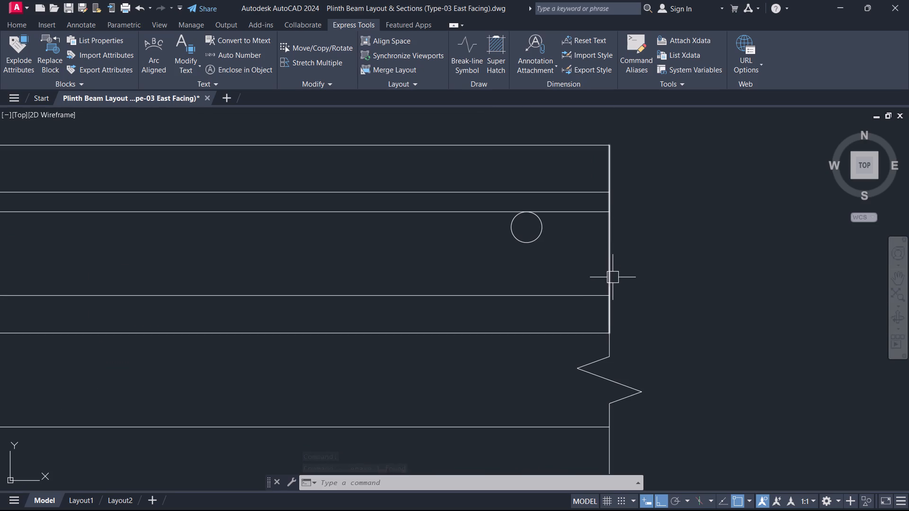
pyautogui.click(610, 275)
pyautogui.scroll(2, 606, 321)
pyautogui.click(612, 345)
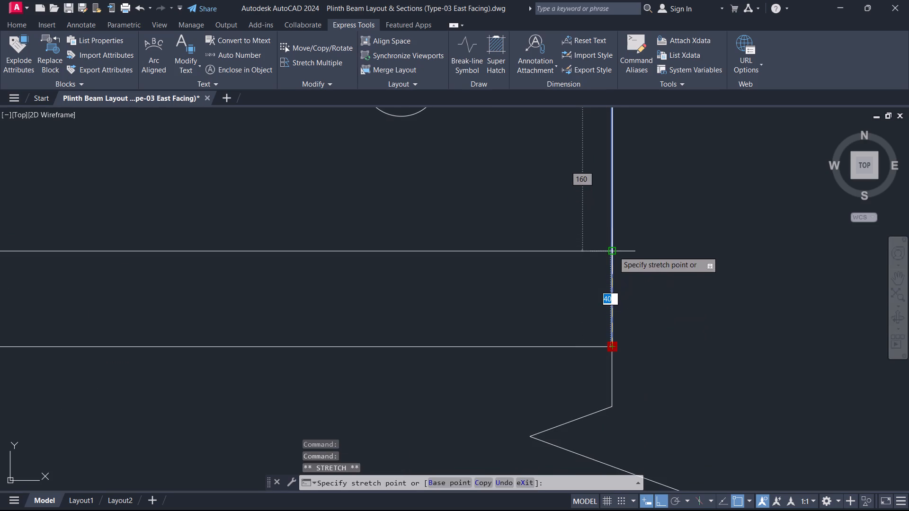
pyautogui.click(614, 250)
# Stretch the lower end of the vertical end line up to the top end of the break-line symbol.
pyautogui.scroll(-4, 527, 302)
pyautogui.scroll(4, 538, 296)
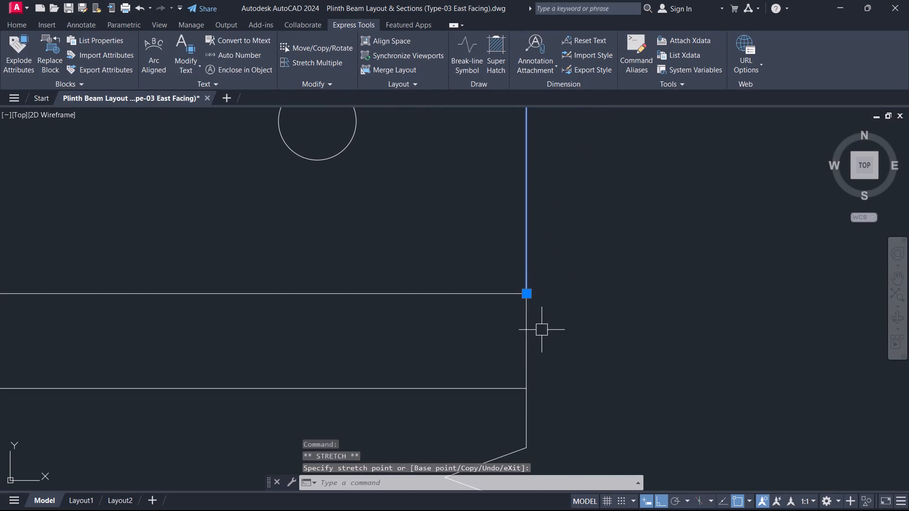
pyautogui.click(535, 335)
pyautogui.click(520, 338)
pyautogui.scroll(3, 532, 300)
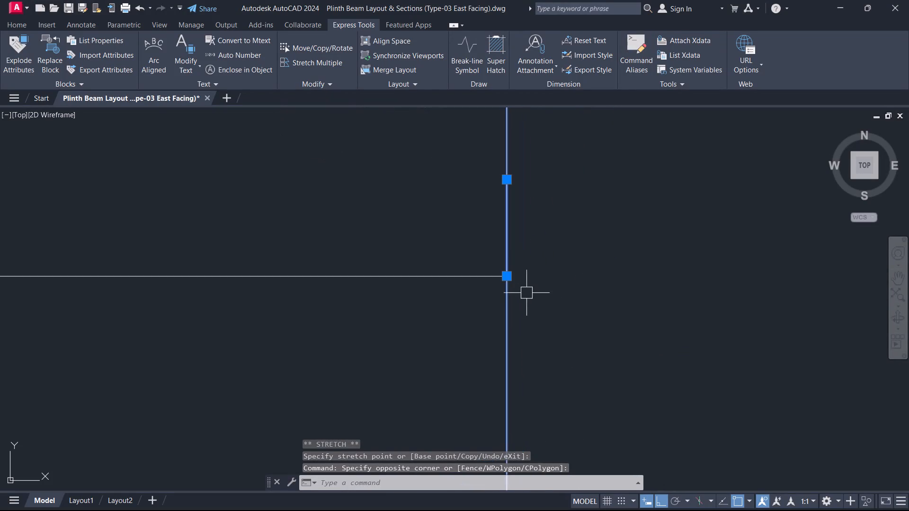
pyautogui.click(506, 275)
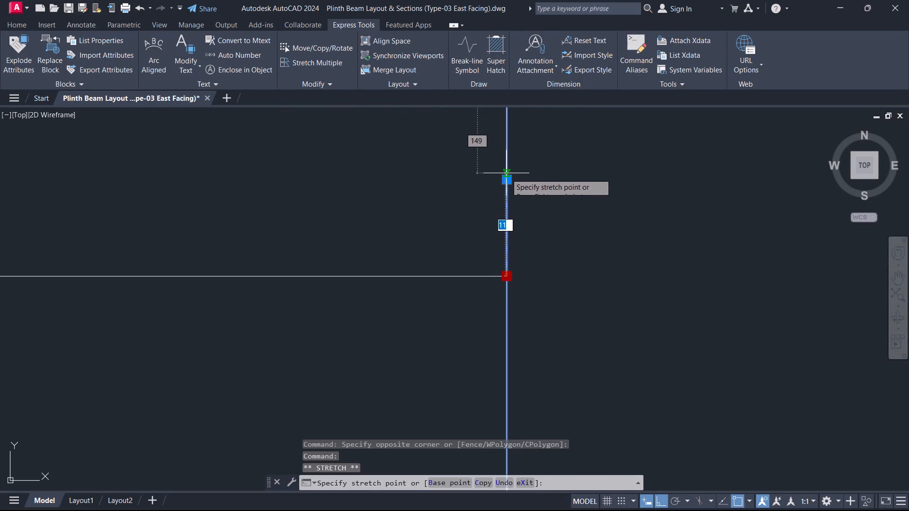
pyautogui.click(504, 179)
pyautogui.scroll(-3, 462, 239)
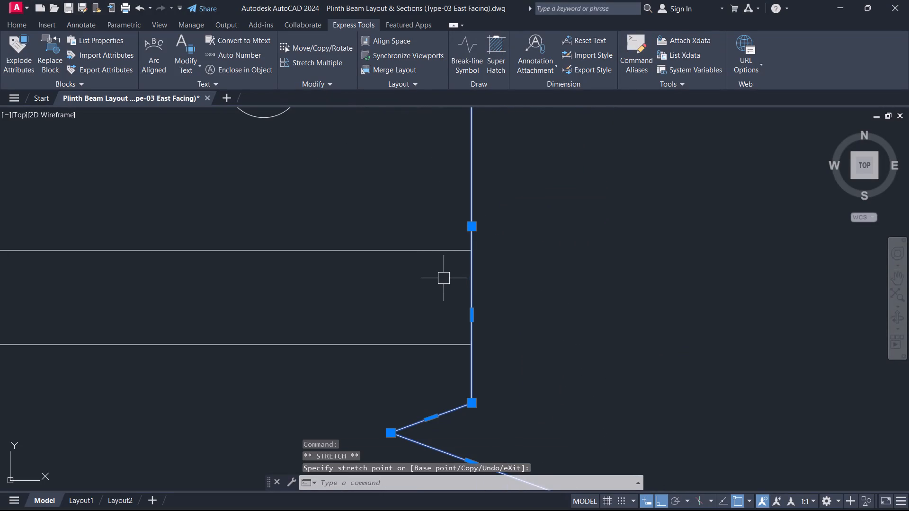
pyautogui.press('Escape')
# Hatch the lowest layer beneath the slab with the AR-CONC pattern.
pyautogui.scroll(-4, 434, 286)
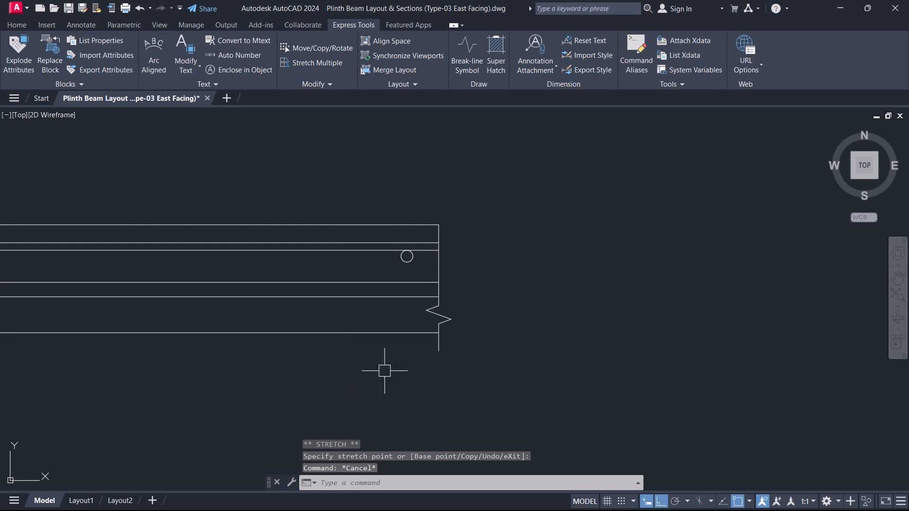
pyautogui.scroll(2, 436, 335)
pyautogui.moveTo(378, 356); pyautogui.dragTo(464, 339, button='middle')
pyautogui.scroll(-3, 464, 339)
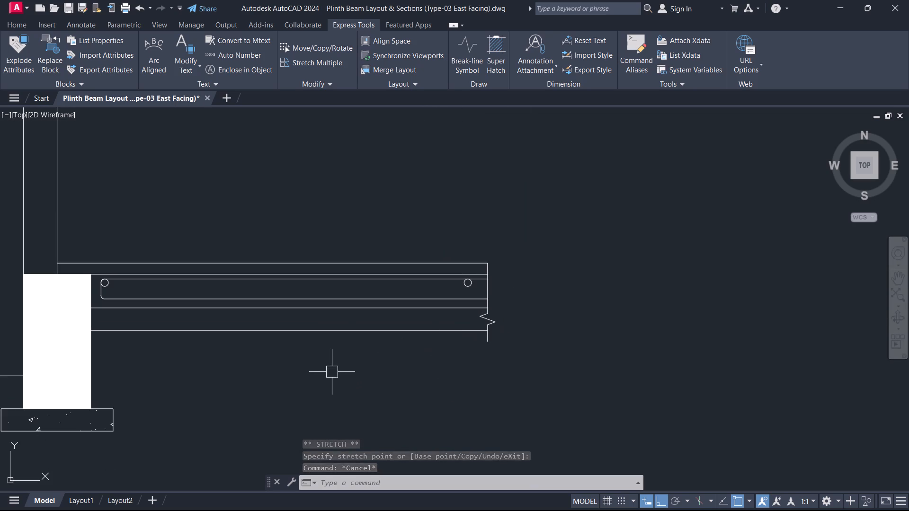
pyautogui.moveTo(294, 357); pyautogui.dragTo(471, 392, button='middle')
pyautogui.write('H')
pyautogui.press('space')
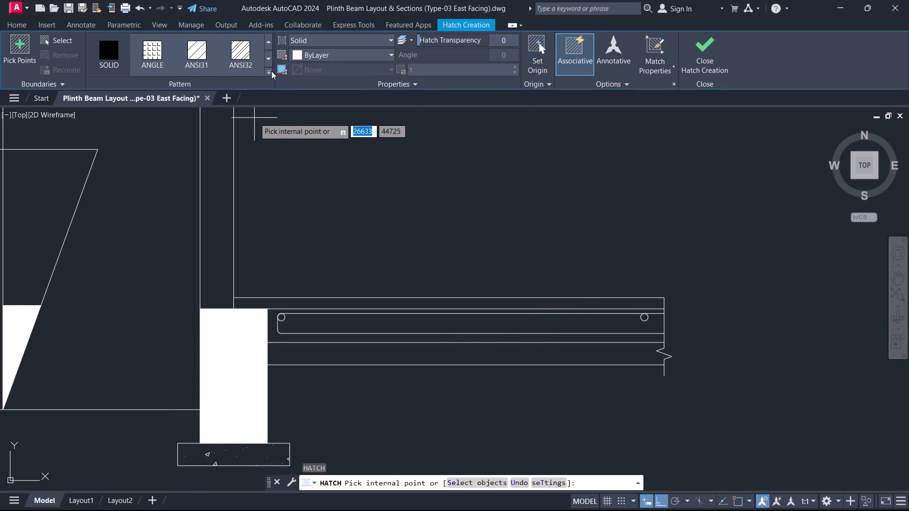
pyautogui.click(271, 71)
pyautogui.click(253, 179)
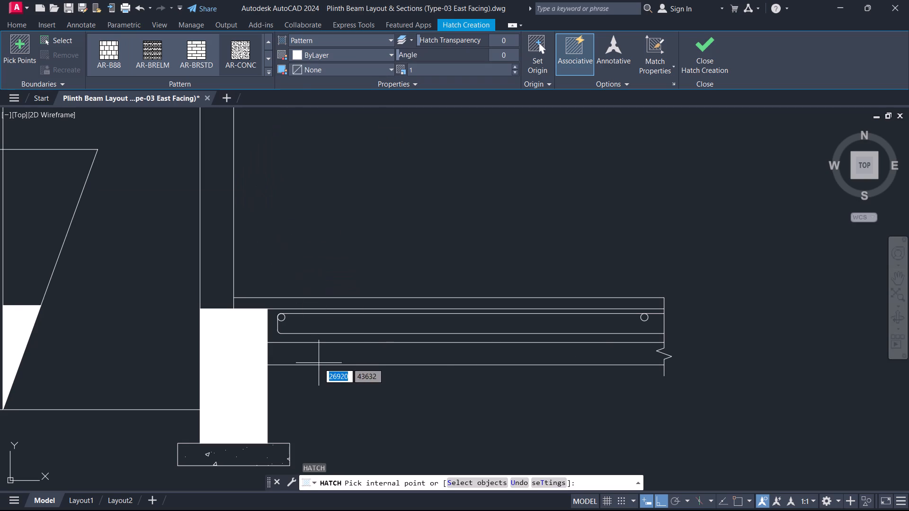
pyautogui.click(327, 355)
pyautogui.press('Escape')
# Hatch the thin top layer above the slab with the ANGLE pattern.
pyautogui.scroll(-2, 340, 380)
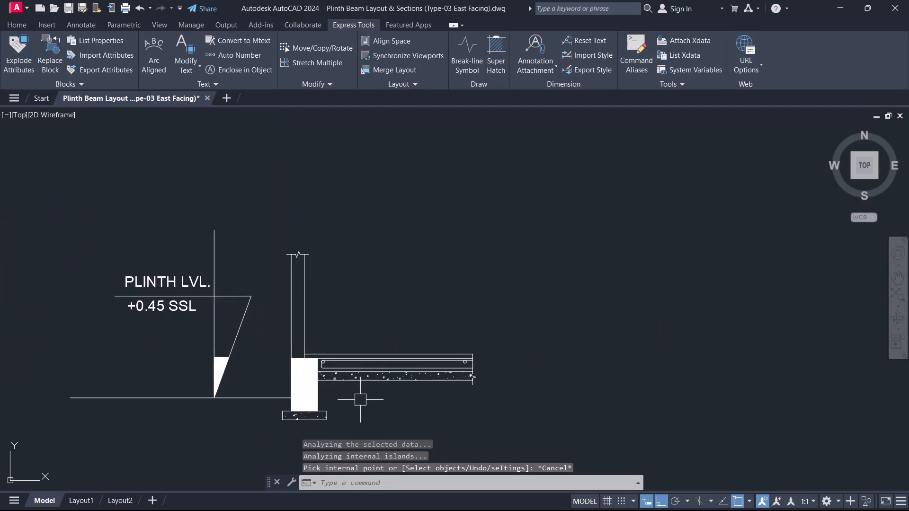
pyautogui.moveTo(363, 402); pyautogui.dragTo(467, 314, button='middle')
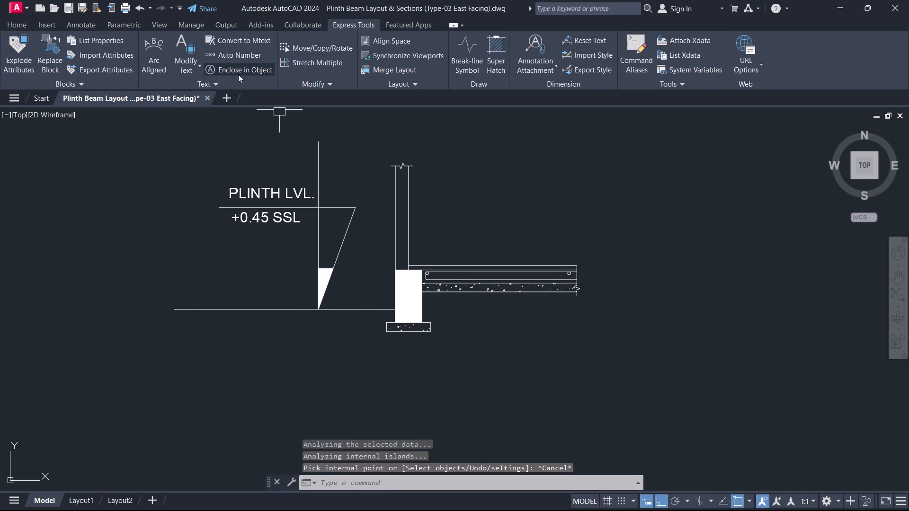
pyautogui.write('H')
pyautogui.press('space')
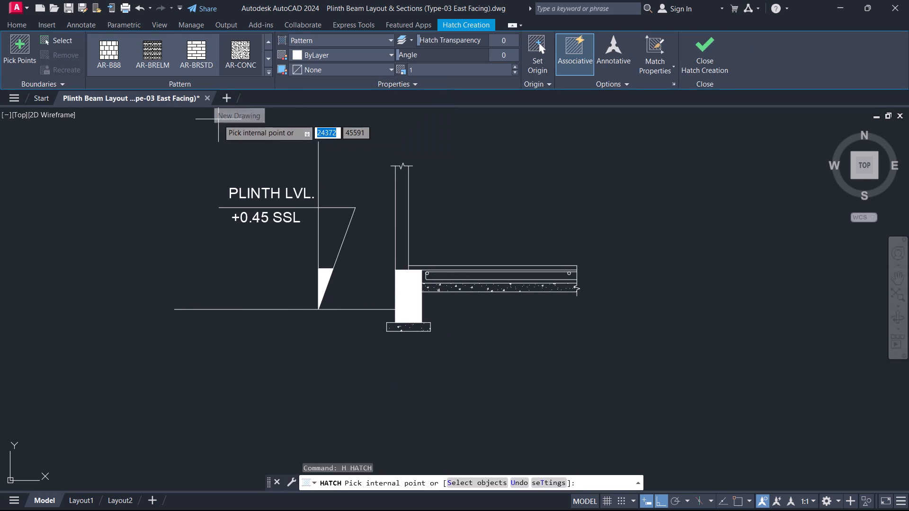
pyautogui.click(269, 70)
pyautogui.scroll(7, 200, 118)
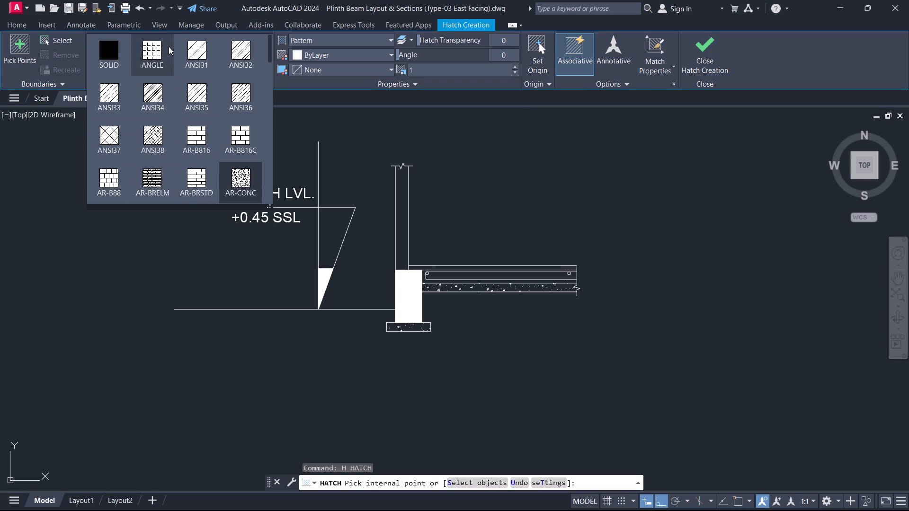
pyautogui.click(169, 46)
pyautogui.scroll(3, 427, 255)
pyautogui.click(428, 306)
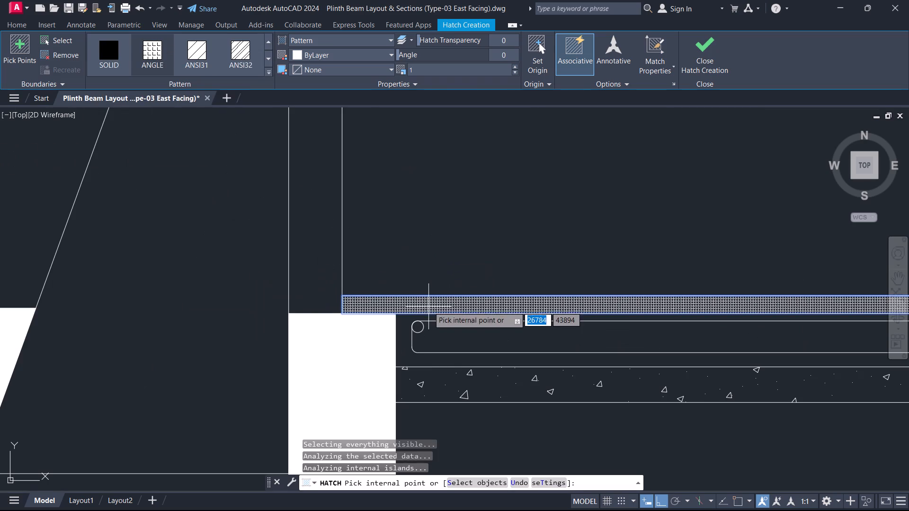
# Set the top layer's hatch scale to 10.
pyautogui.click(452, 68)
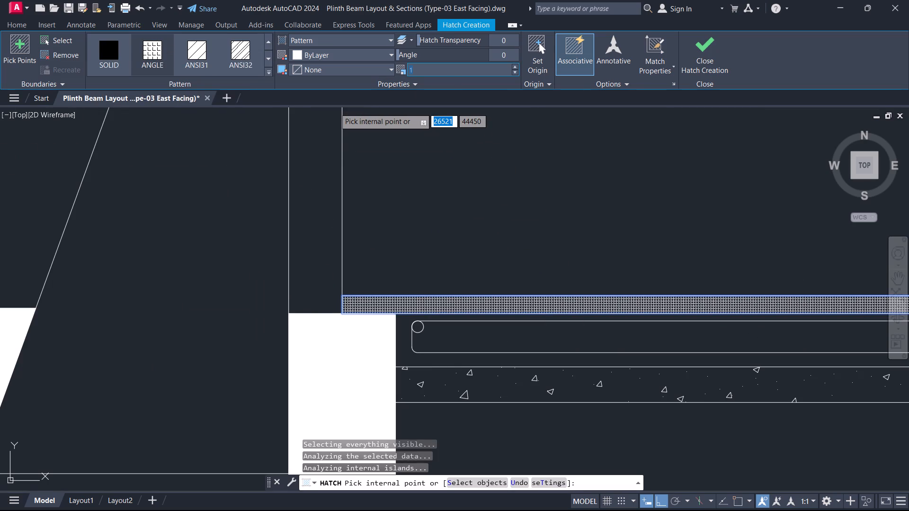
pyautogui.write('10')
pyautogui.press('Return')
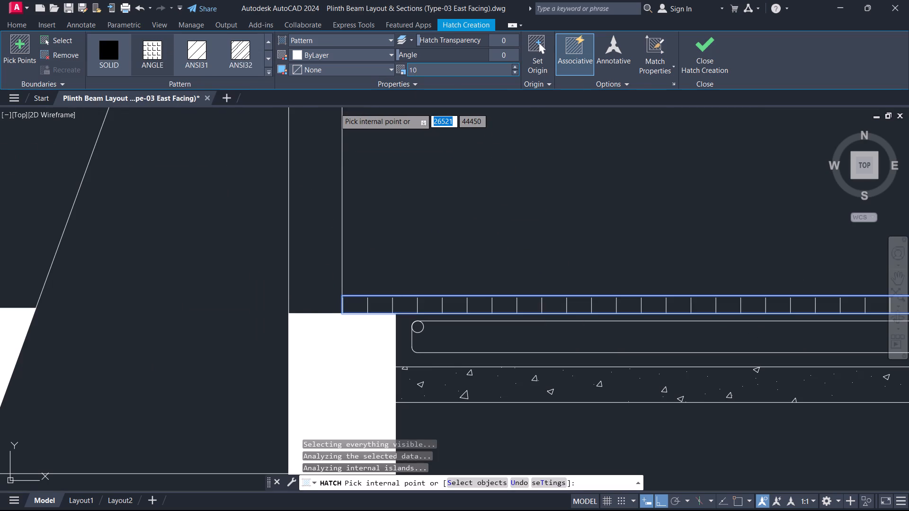
# Set the top layer's hatch scale to 5 and finish the hatch.
pyautogui.click(452, 67)
pyautogui.press('5')
pyautogui.press('Return')
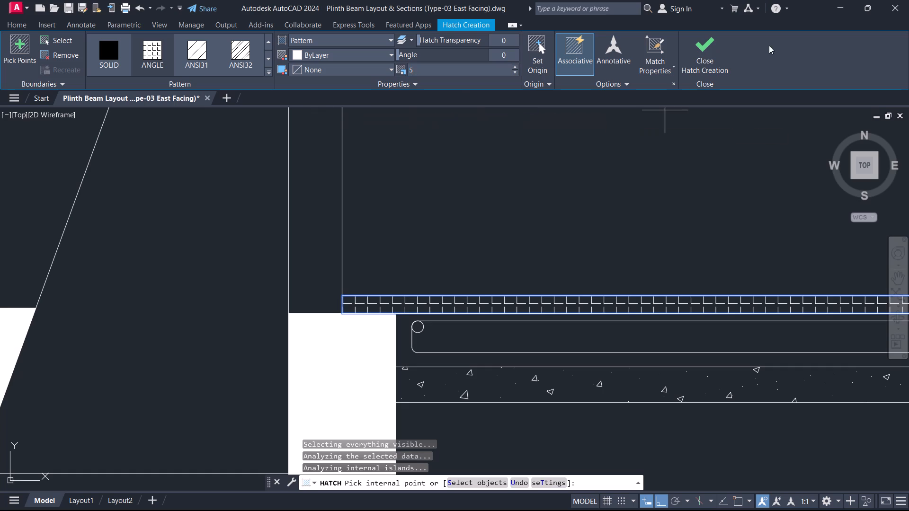
pyautogui.moveTo(708, 59); pyautogui.dragTo(696, 64)
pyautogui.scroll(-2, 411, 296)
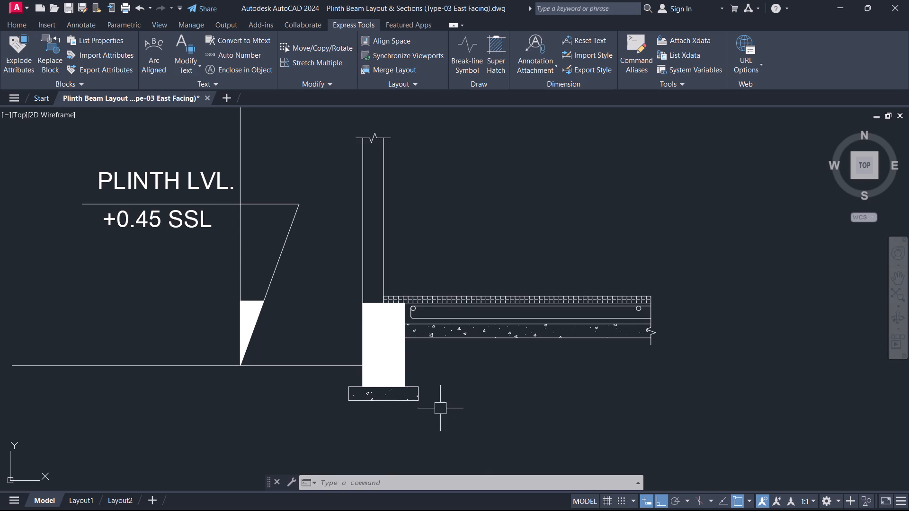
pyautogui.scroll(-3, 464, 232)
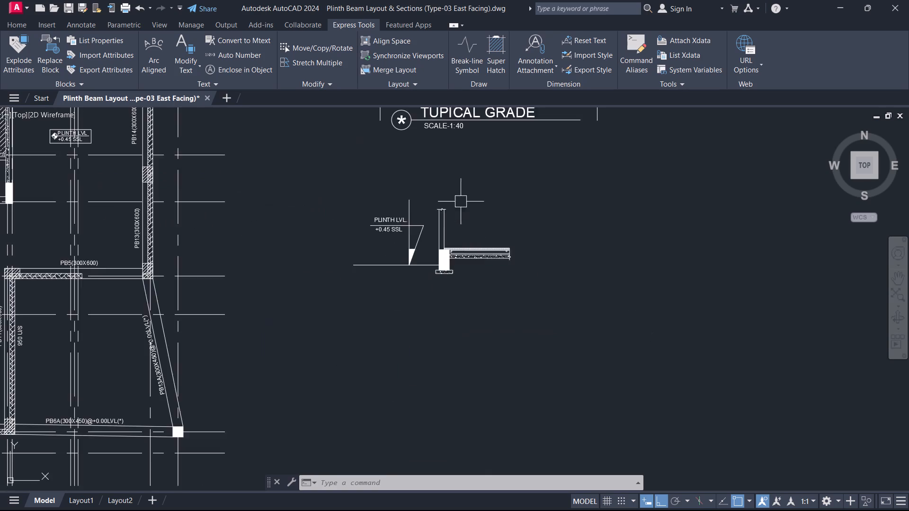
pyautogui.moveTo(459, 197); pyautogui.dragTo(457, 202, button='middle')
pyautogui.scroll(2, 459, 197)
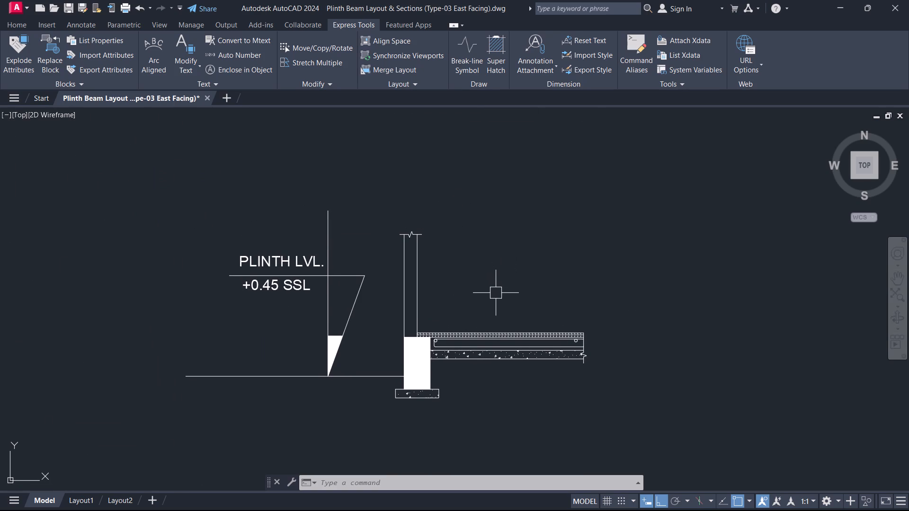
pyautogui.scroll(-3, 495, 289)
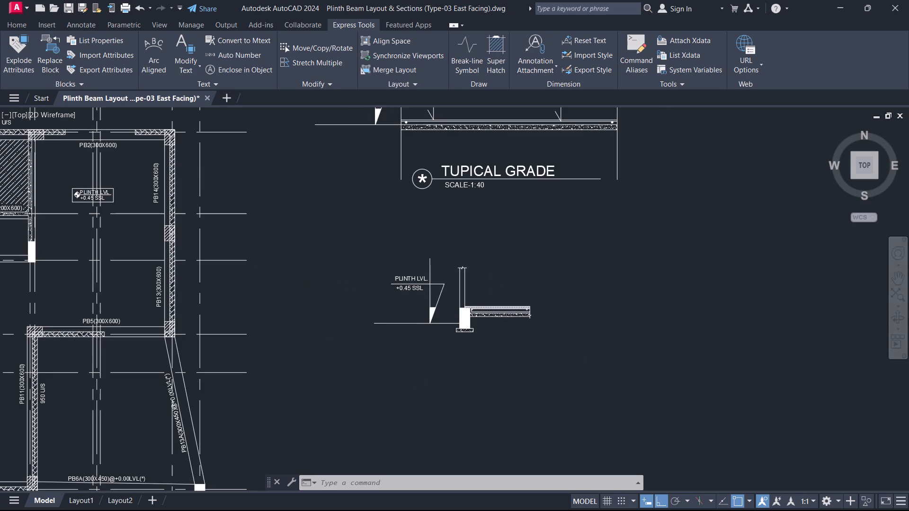
# Copy the 150MM THK.GRADE SLAB note and its leader to the plinth beam section, placing the tip inside the slab with object snap and ortho off.
pyautogui.scroll(4, 484, 203)
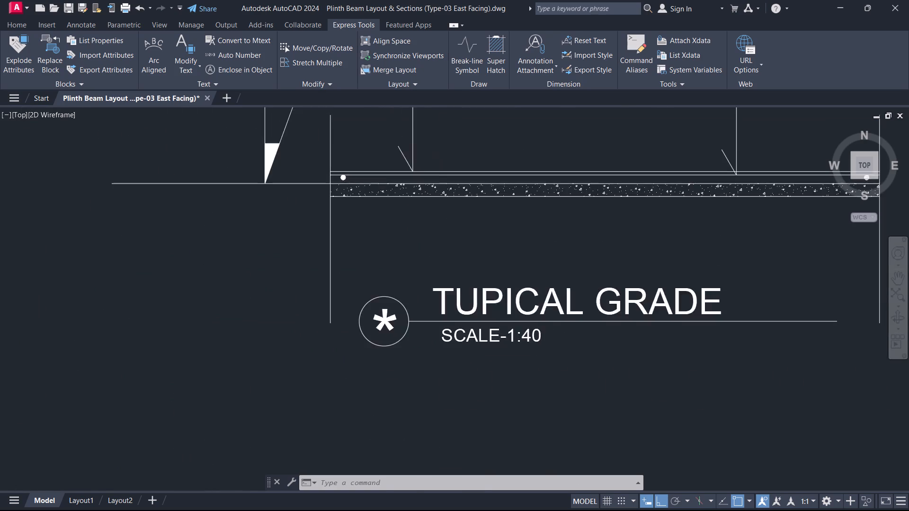
pyautogui.moveTo(455, 173); pyautogui.dragTo(480, 238, button='middle')
pyautogui.moveTo(459, 227); pyautogui.dragTo(444, 226)
pyautogui.moveTo(384, 206); pyautogui.dragTo(390, 203)
pyautogui.scroll(-4, 449, 155)
pyautogui.moveTo(449, 155); pyautogui.dragTo(455, 282, button='middle')
pyautogui.scroll(1, 453, 154)
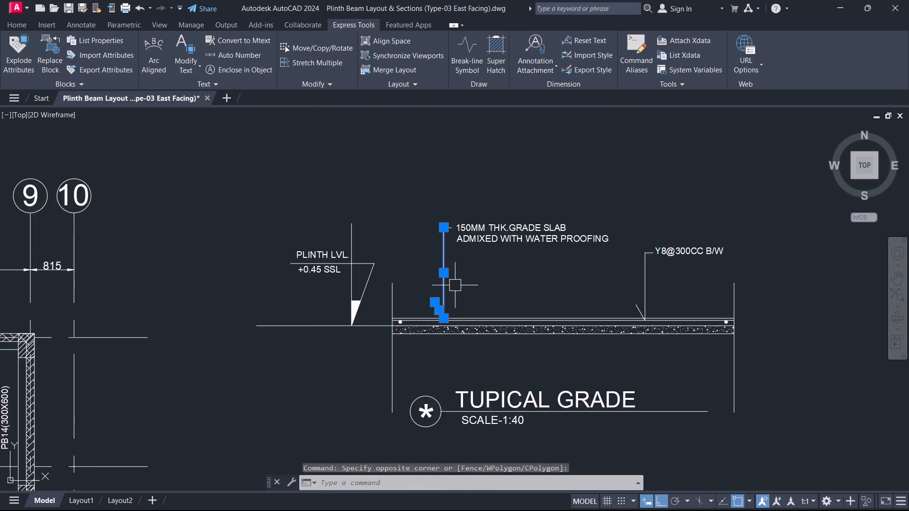
pyautogui.scroll(3, 438, 218)
pyautogui.moveTo(464, 275); pyautogui.dragTo(449, 258)
pyautogui.moveTo(428, 228); pyautogui.dragTo(436, 234)
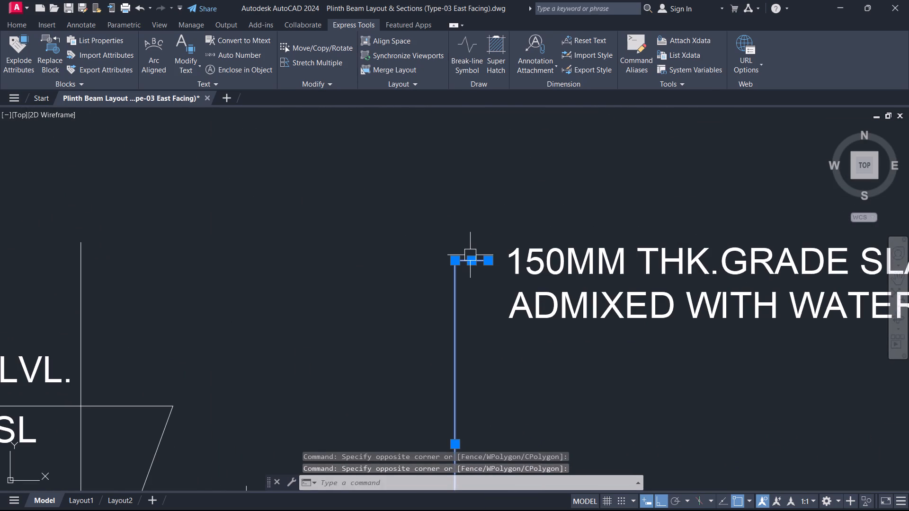
pyautogui.click(612, 291)
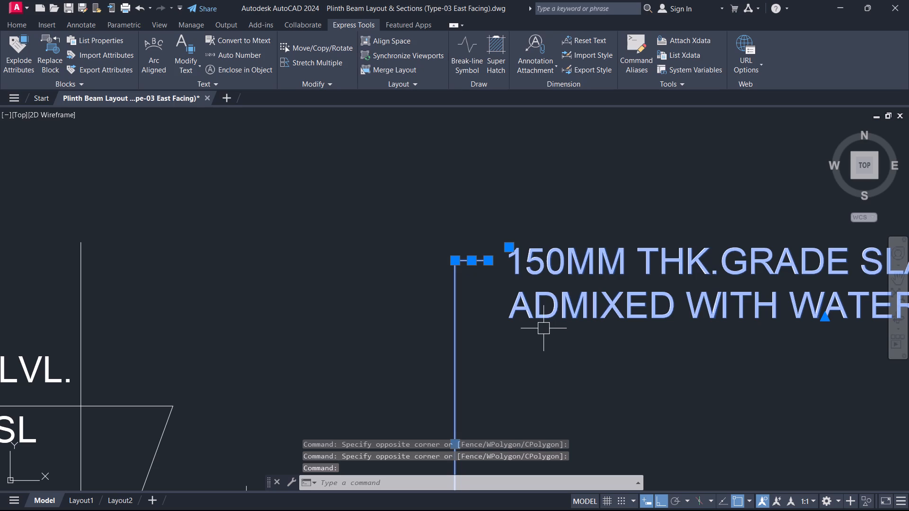
pyautogui.write('CO')
pyautogui.press('space')
pyautogui.scroll(-4, 480, 153)
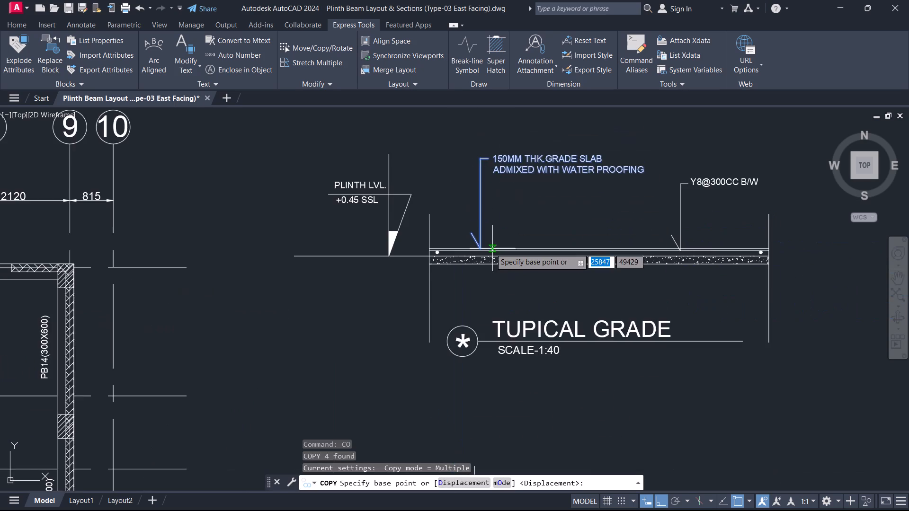
pyautogui.scroll(4, 485, 248)
pyautogui.moveTo(476, 249); pyautogui.dragTo(483, 255)
pyautogui.scroll(-7, 499, 375)
pyautogui.moveTo(594, 487); pyautogui.dragTo(560, 348, button='middle')
pyautogui.scroll(1, 586, 480)
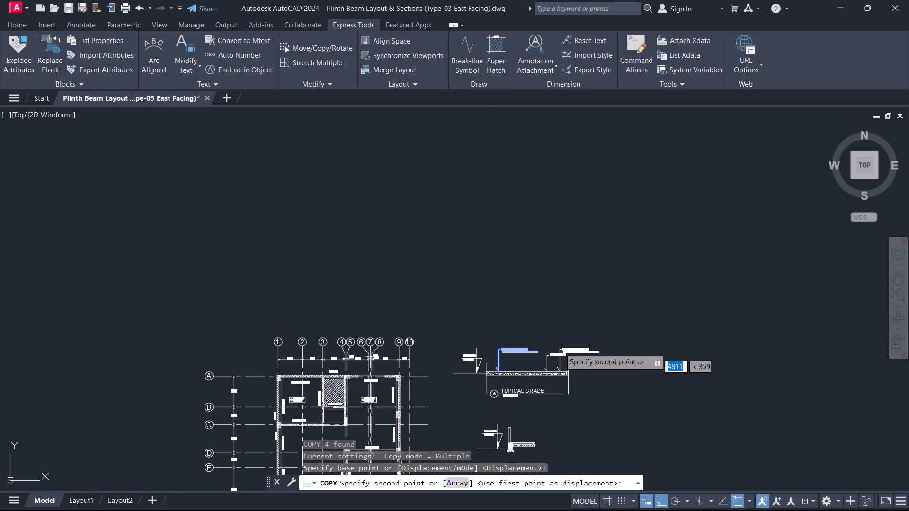
pyautogui.moveTo(560, 348); pyautogui.dragTo(556, 290, button='middle')
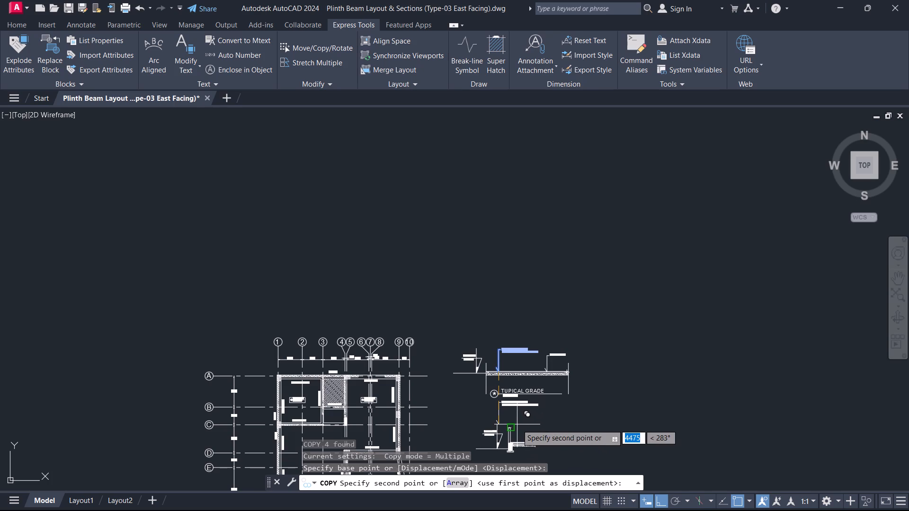
pyautogui.moveTo(542, 428); pyautogui.dragTo(537, 414, button='middle')
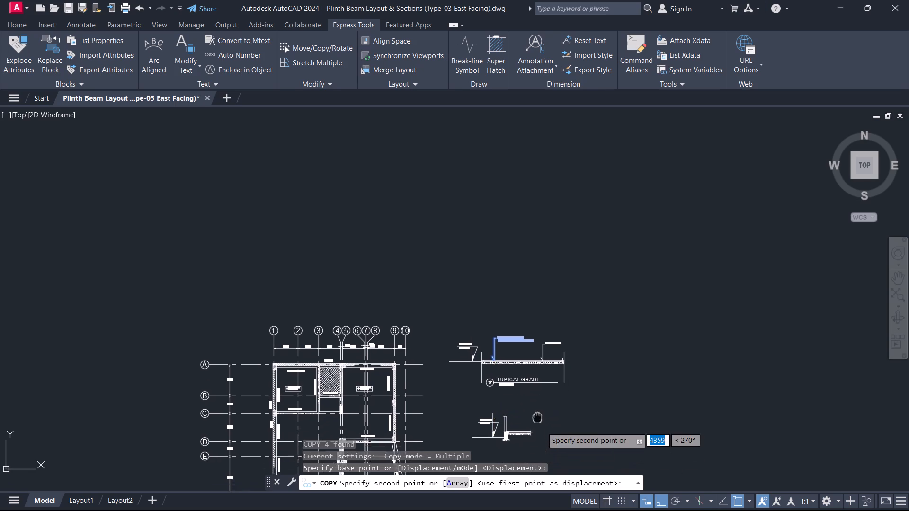
pyautogui.moveTo(537, 414); pyautogui.dragTo(544, 325, button='middle')
pyautogui.scroll(6, 522, 328)
pyautogui.scroll(3, 472, 434)
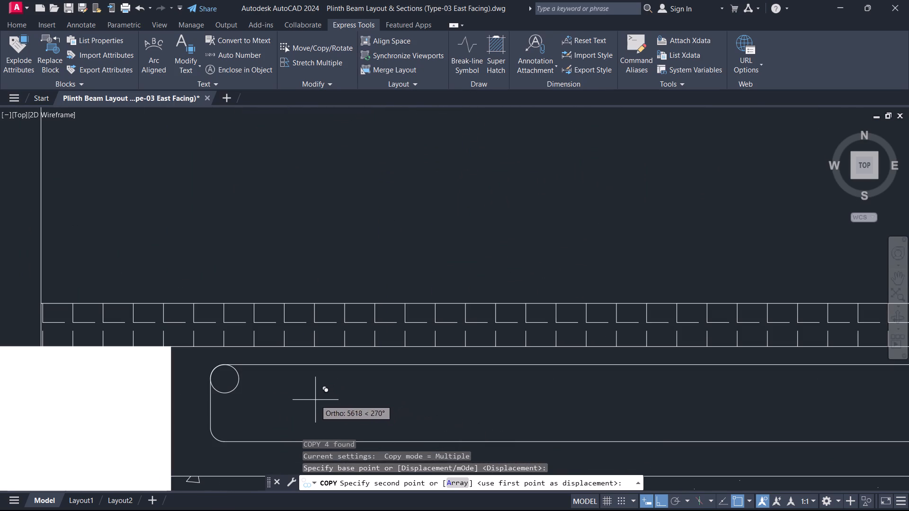
pyautogui.press('F3')
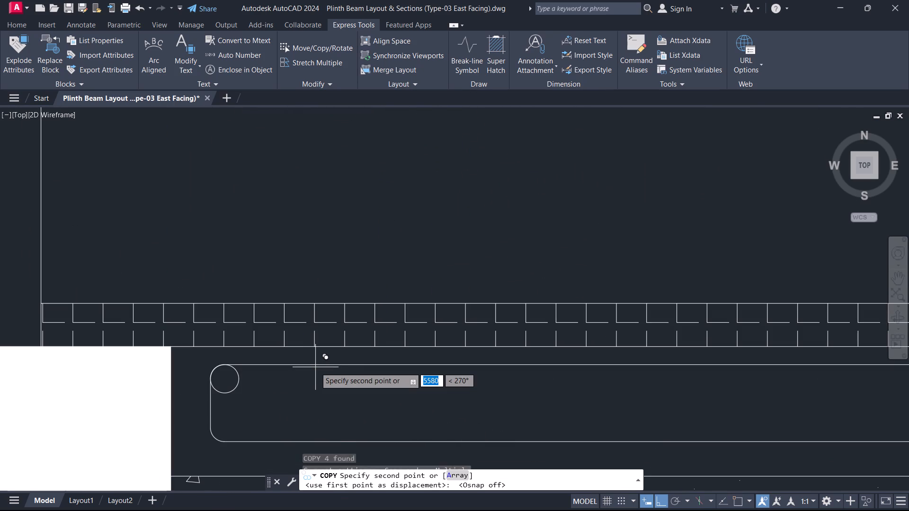
pyautogui.press('F8')
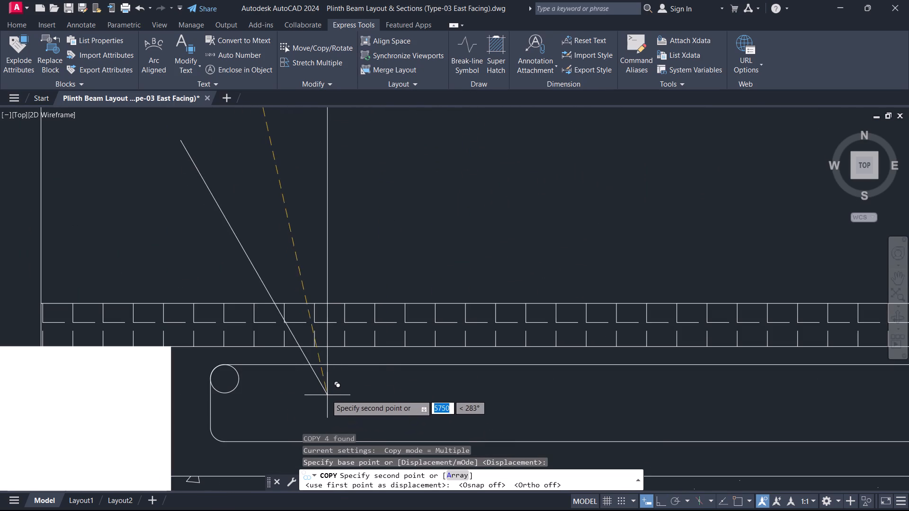
pyautogui.click(307, 400)
pyautogui.press('Escape')
# Delete the second line, ADMIXED WITH WATER PROOFING, from the copied slab note at the plinth beam section.
pyautogui.scroll(-7, 311, 387)
pyautogui.scroll(3, 323, 347)
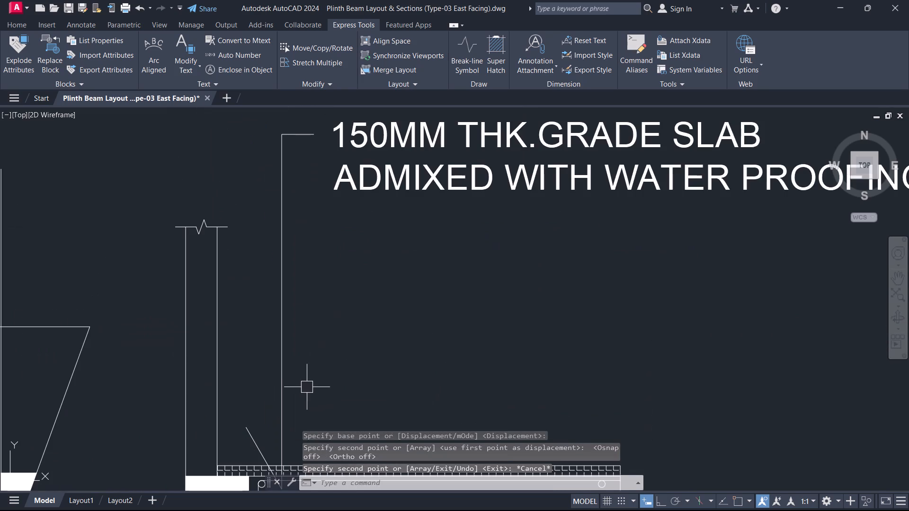
pyautogui.scroll(-3, 272, 345)
pyautogui.scroll(2, 337, 284)
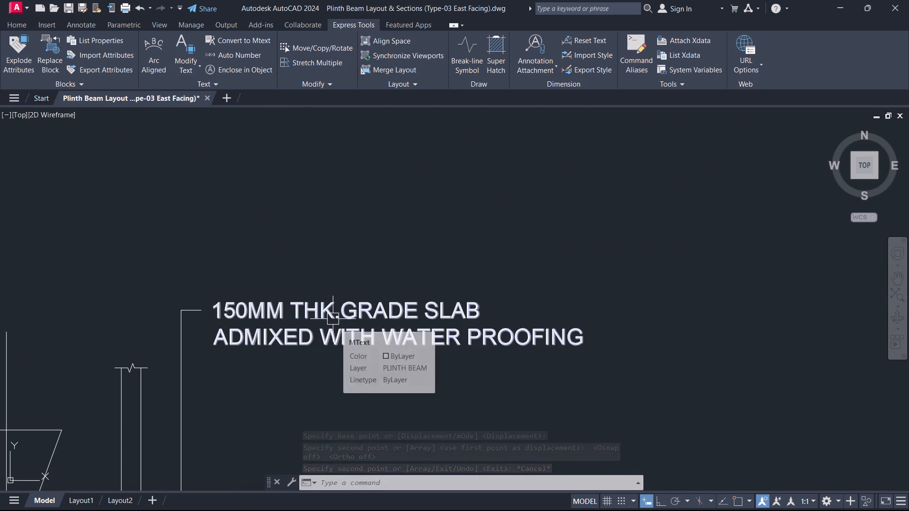
pyautogui.doubleClick(339, 328)
pyautogui.moveTo(586, 344); pyautogui.dragTo(87, 324)
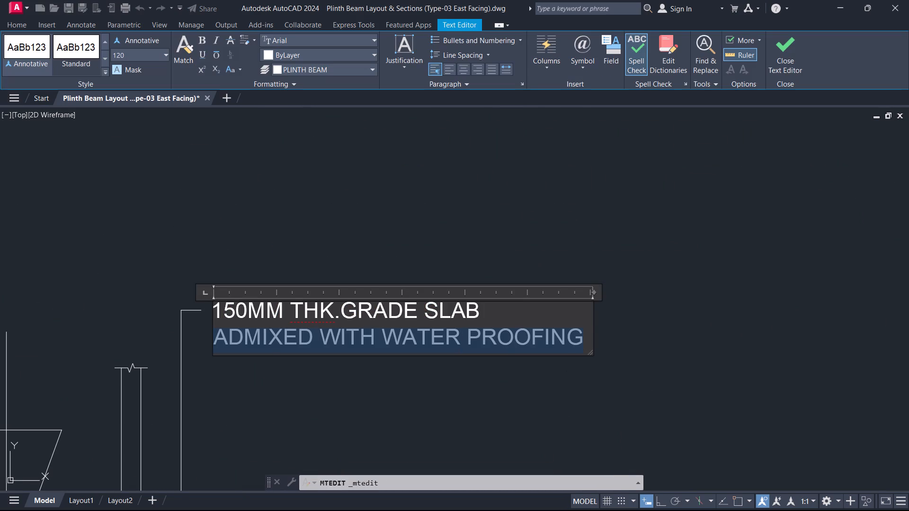
pyautogui.moveTo(87, 324); pyautogui.dragTo(194, 344)
pyautogui.press('BackSpace')
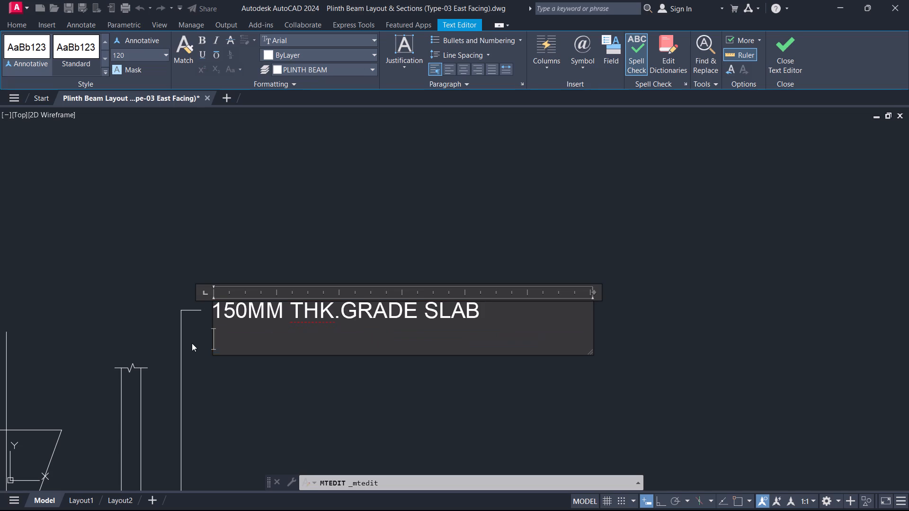
pyautogui.click(519, 142)
pyautogui.scroll(-3, 394, 286)
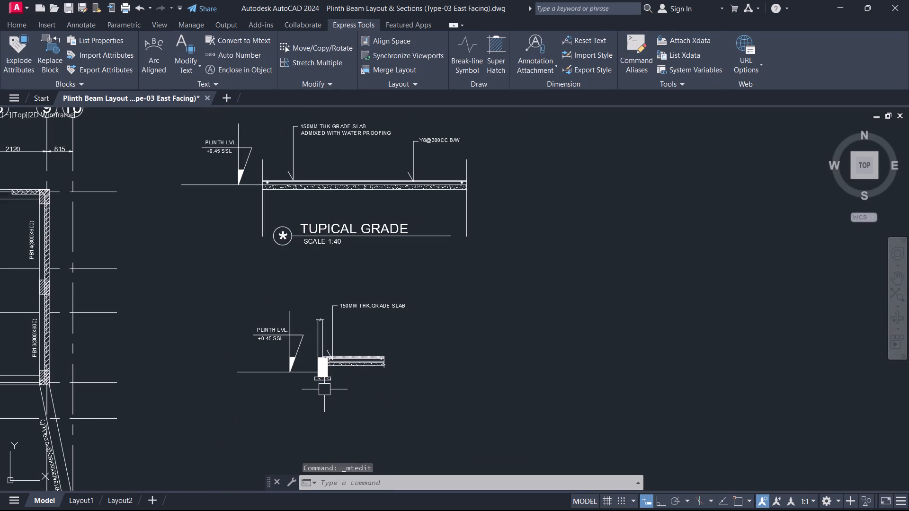
# Copy the 150MM THK.GRADE SLAB note with its leader to the right, placing the new leader tip in the hatched top layer.
pyautogui.scroll(1, 293, 240)
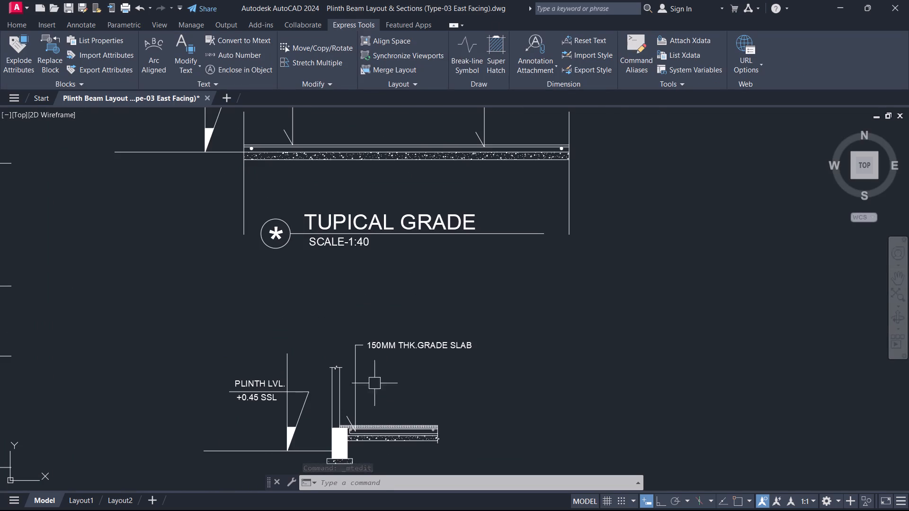
pyautogui.scroll(3, 371, 419)
pyautogui.moveTo(358, 415); pyautogui.dragTo(349, 416)
pyautogui.click(300, 413)
pyautogui.scroll(1, 390, 267)
pyautogui.scroll(-1, 390, 267)
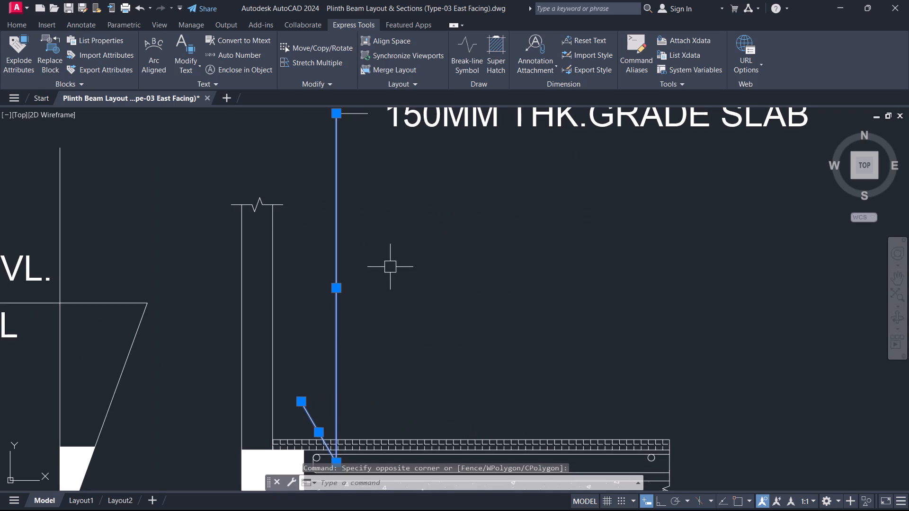
pyautogui.moveTo(390, 267); pyautogui.dragTo(392, 415, button='middle')
pyautogui.scroll(2, 390, 267)
pyautogui.scroll(-2, 392, 415)
pyautogui.moveTo(354, 301); pyautogui.dragTo(347, 275)
pyautogui.click(331, 229)
pyautogui.moveTo(492, 314); pyautogui.dragTo(483, 303)
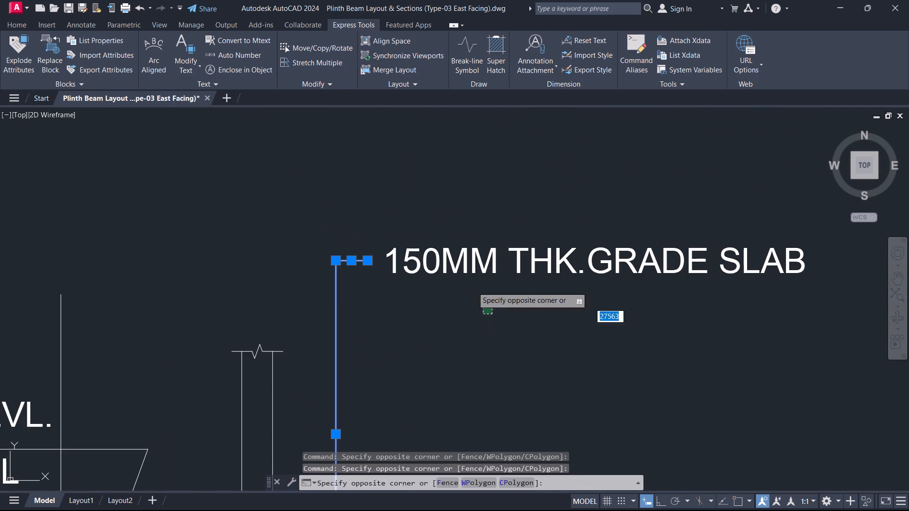
pyautogui.click(424, 240)
pyautogui.write('CO')
pyautogui.press('space')
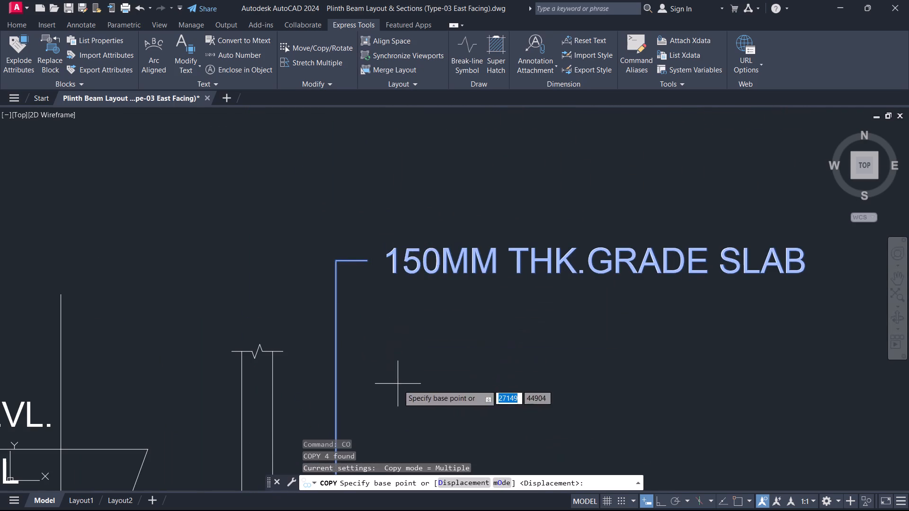
pyautogui.moveTo(391, 381); pyautogui.dragTo(415, 153, button='middle')
pyautogui.scroll(-2, 416, 152)
pyautogui.scroll(2, 423, 301)
pyautogui.scroll(2, 345, 166)
pyautogui.moveTo(345, 166); pyautogui.dragTo(335, 345, button='middle')
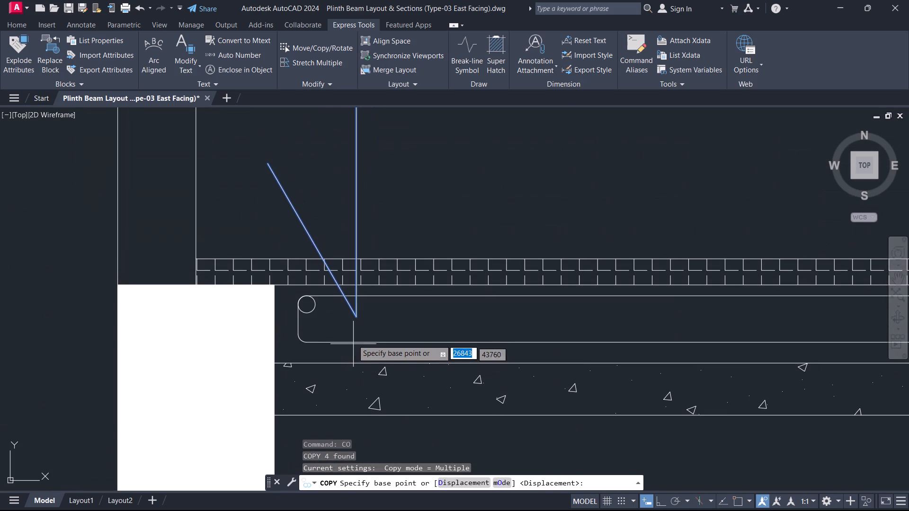
pyautogui.click(356, 319)
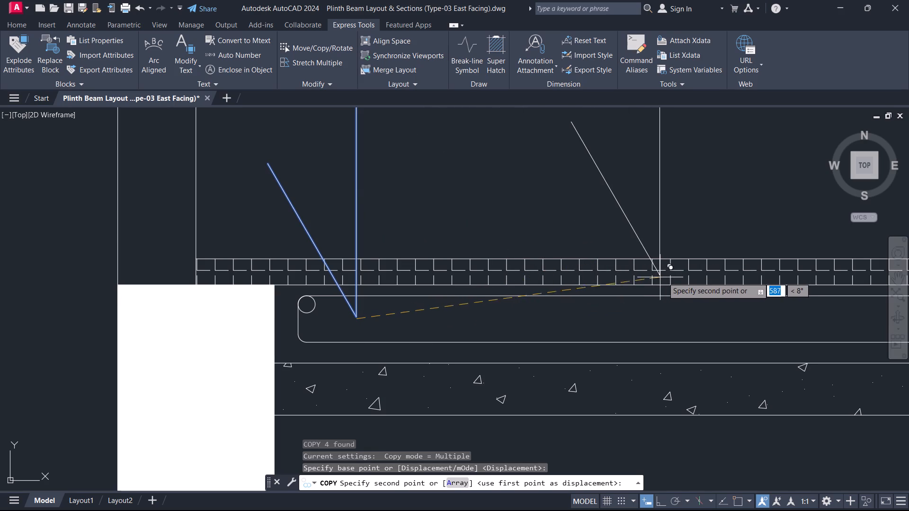
pyautogui.scroll(-4, 667, 278)
pyautogui.moveTo(667, 278); pyautogui.dragTo(563, 318, button='middle')
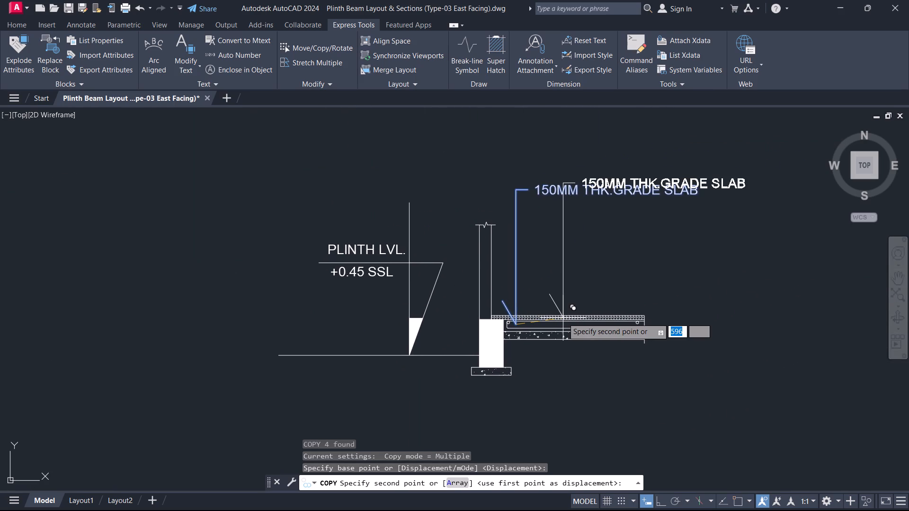
pyautogui.scroll(5, 563, 318)
pyautogui.click(552, 324)
pyautogui.press('Escape')
pyautogui.scroll(-6, 559, 268)
# Move the new note's text and short horizontal leader line down along its vertical leader, below the original note, with object snap on.
pyautogui.moveTo(556, 253); pyautogui.dragTo(559, 255, button='middle')
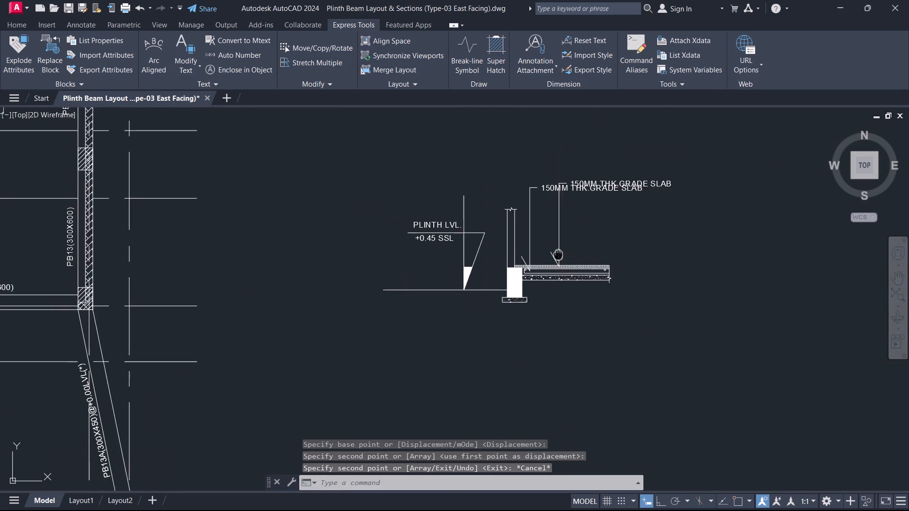
pyautogui.moveTo(559, 255); pyautogui.dragTo(548, 356, button='middle')
pyautogui.scroll(5, 548, 358)
pyautogui.moveTo(600, 208); pyautogui.dragTo(539, 434, button='middle')
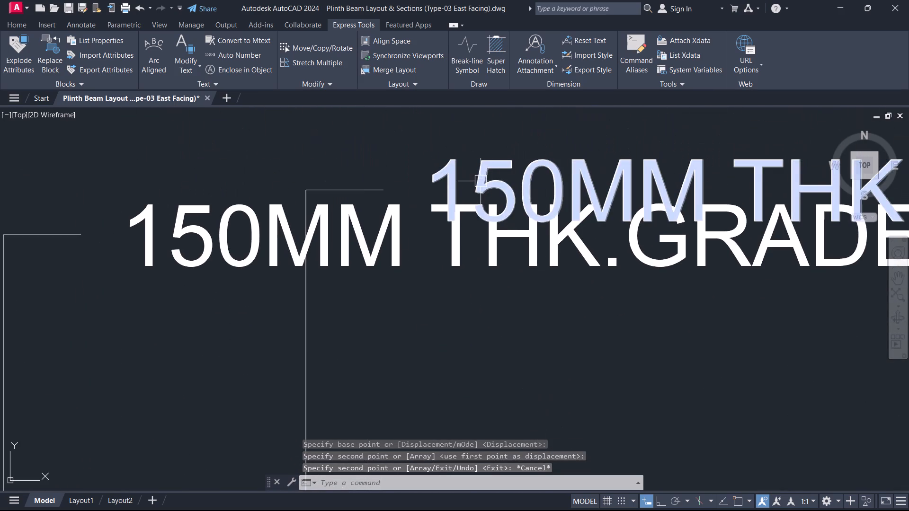
pyautogui.click(481, 181)
pyautogui.click(375, 190)
pyautogui.write('M')
pyautogui.press('space')
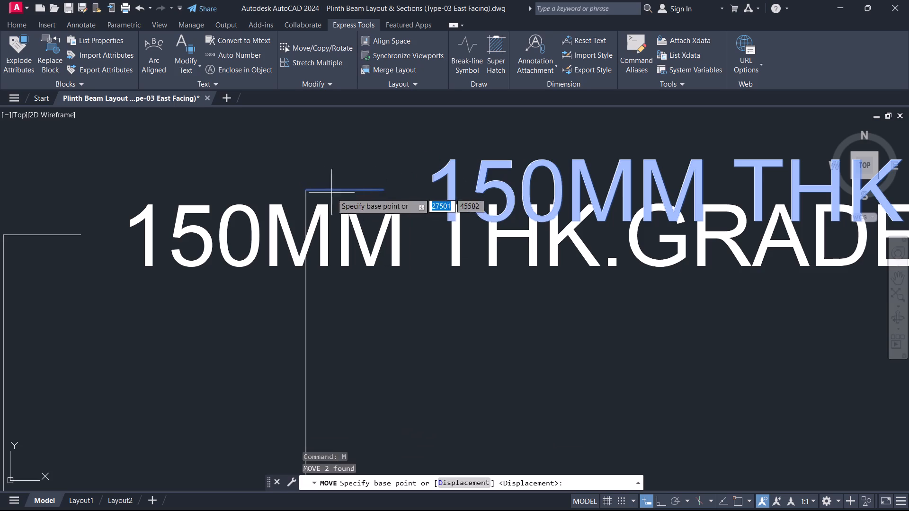
pyautogui.press('F3')
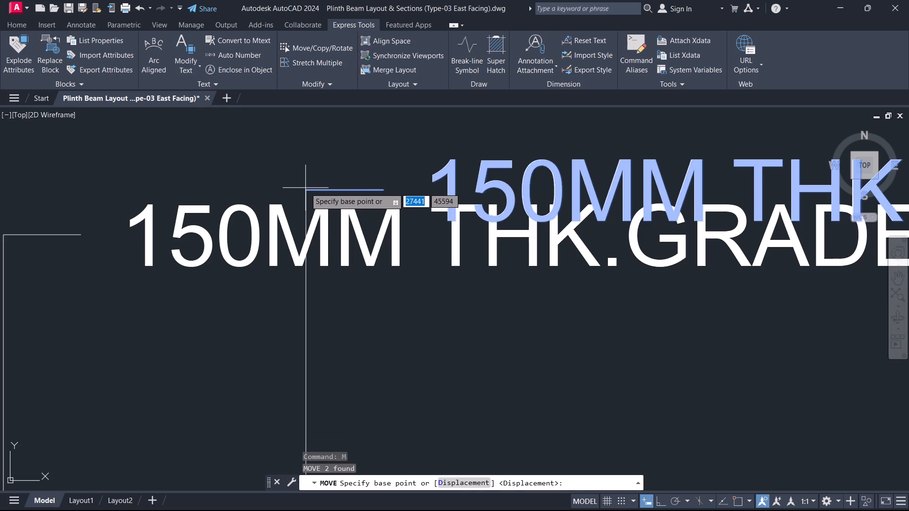
pyautogui.click(307, 189)
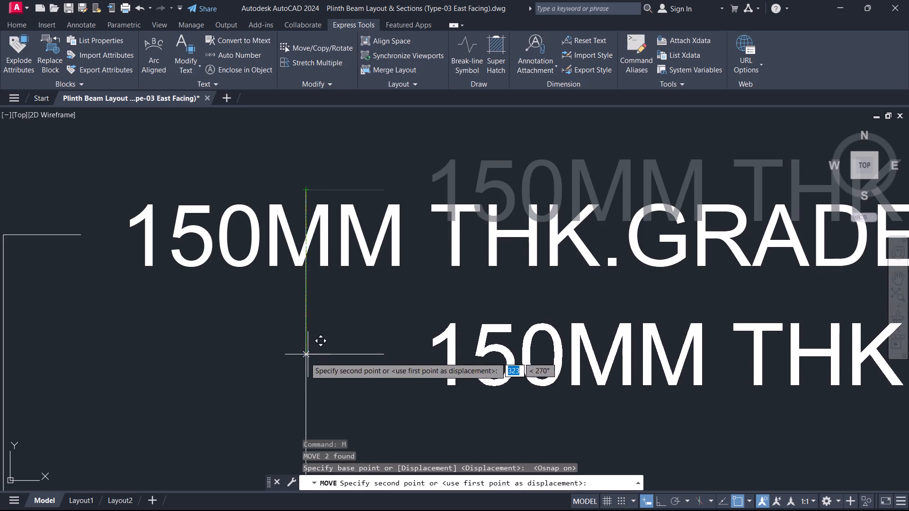
pyautogui.scroll(-4, 298, 367)
pyautogui.moveTo(319, 393); pyautogui.dragTo(378, 314, button='middle')
pyautogui.scroll(2, 358, 322)
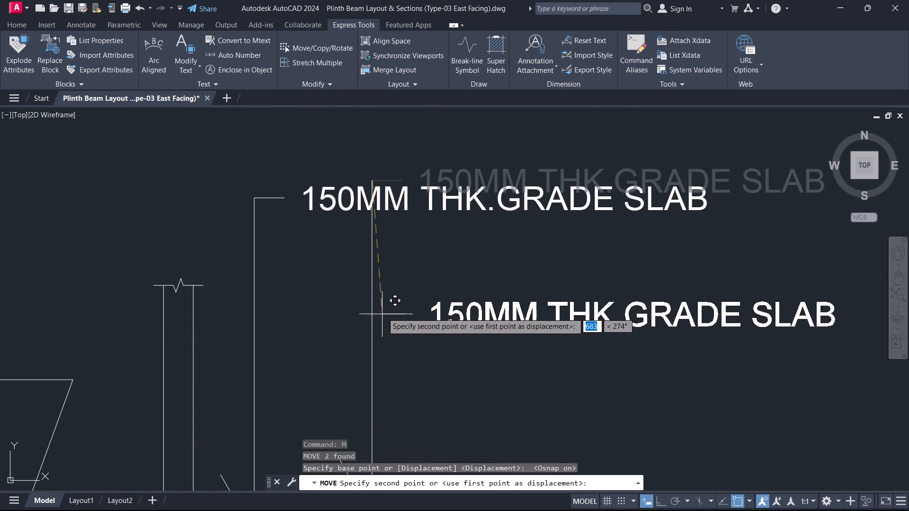
pyautogui.click(373, 297)
pyautogui.press('Escape')
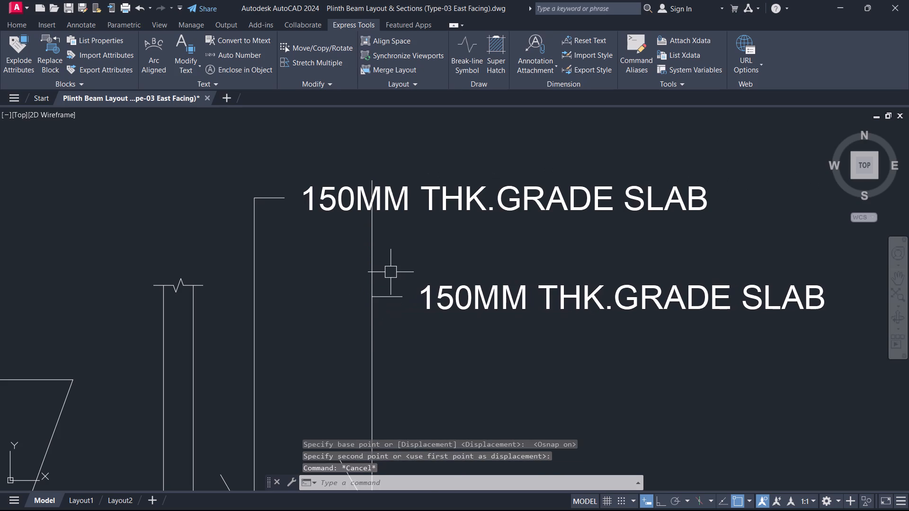
# Trim the excess of the new note's vertical leader above its horizontal line.
pyautogui.press('t')
pyautogui.write('R')
pyautogui.press('space')
pyautogui.moveTo(383, 280); pyautogui.dragTo(384, 156, button='middle')
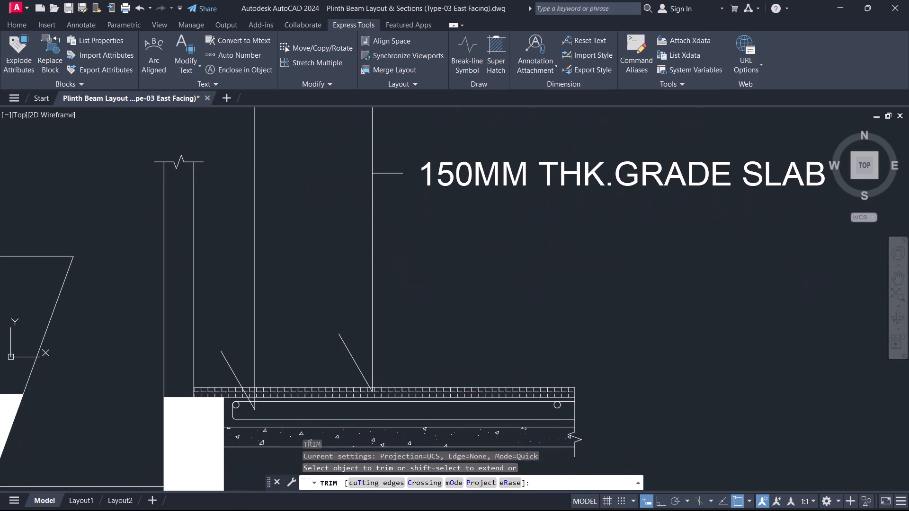
pyautogui.moveTo(384, 156); pyautogui.dragTo(352, 156)
pyautogui.press('Escape')
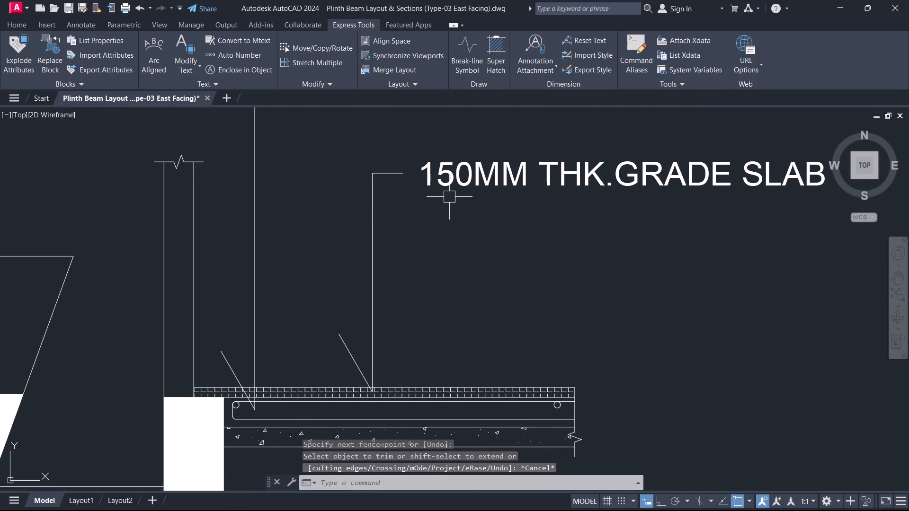
# Change the lower copied note's text to 50MM FLOOR FINISH.
pyautogui.doubleClick(450, 180)
pyautogui.click(445, 180)
pyautogui.press('BackSpace')
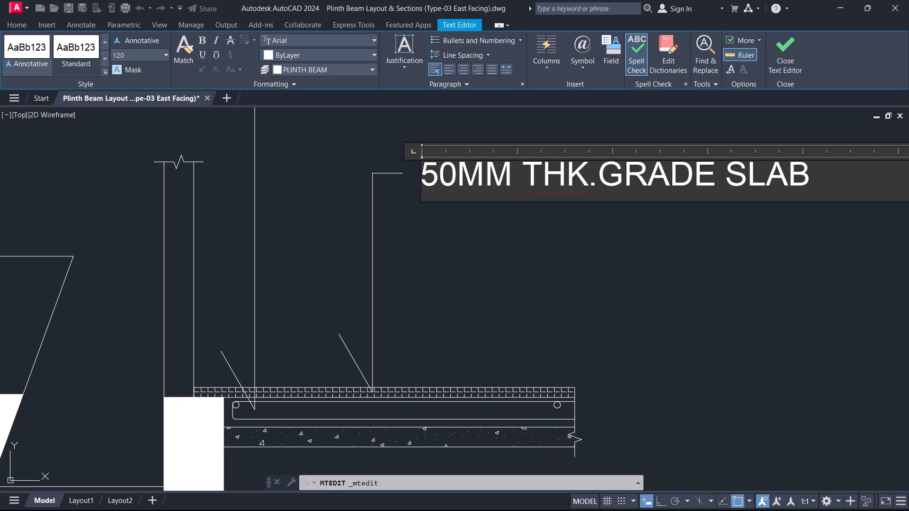
pyautogui.press('Right')
pyautogui.press('Right')
pyautogui.press('Right')
pyautogui.press('Right')
pyautogui.press('Right')
pyautogui.press('Right')
pyautogui.press('Right')
pyautogui.press('Right')
pyautogui.press('Right')
pyautogui.press('Right')
pyautogui.press('Right')
pyautogui.press('Right')
pyautogui.press('Right')
pyautogui.press('Right')
pyautogui.press('Right')
pyautogui.press('Right')
pyautogui.press('Right')
pyautogui.press('Right')
pyautogui.press('Right')
pyautogui.press('Right')
pyautogui.press('BackSpace')
pyautogui.press('BackSpace')
pyautogui.press('BackSpace')
pyautogui.press('BackSpace')
pyautogui.press('BackSpace')
pyautogui.press('BackSpace')
pyautogui.press('BackSpace')
pyautogui.press('BackSpace')
pyautogui.press('BackSpace')
pyautogui.press('BackSpace')
pyautogui.press('BackSpace')
pyautogui.press('BackSpace')
pyautogui.press('BackSpace')
pyautogui.press('BackSpace')
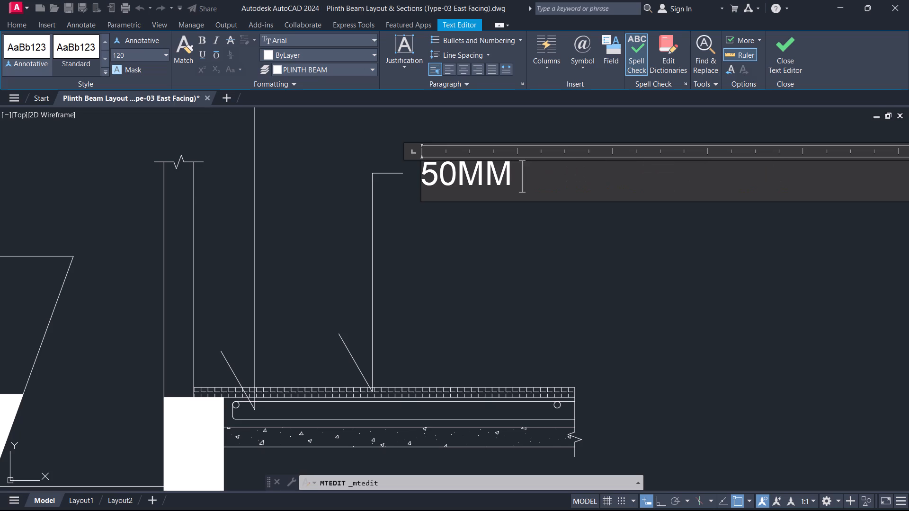
pyautogui.write('FLOOR FINISH')
pyautogui.press('BackSpace')
pyautogui.press('BackSpace')
pyautogui.press('BackSpace')
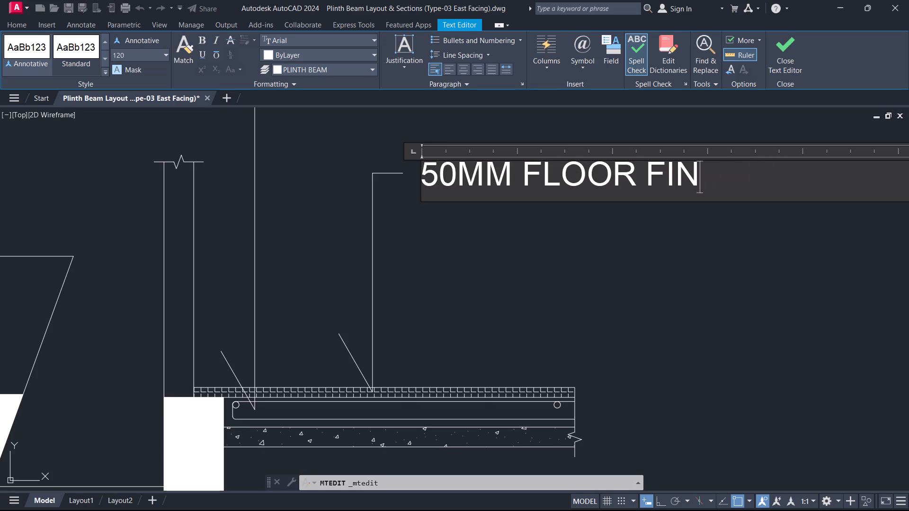
pyautogui.write('ISH')
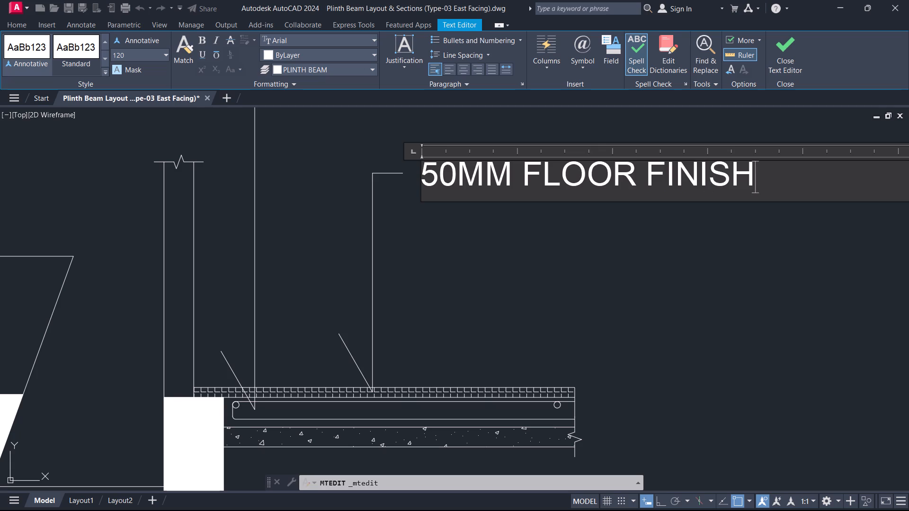
pyautogui.click(776, 41)
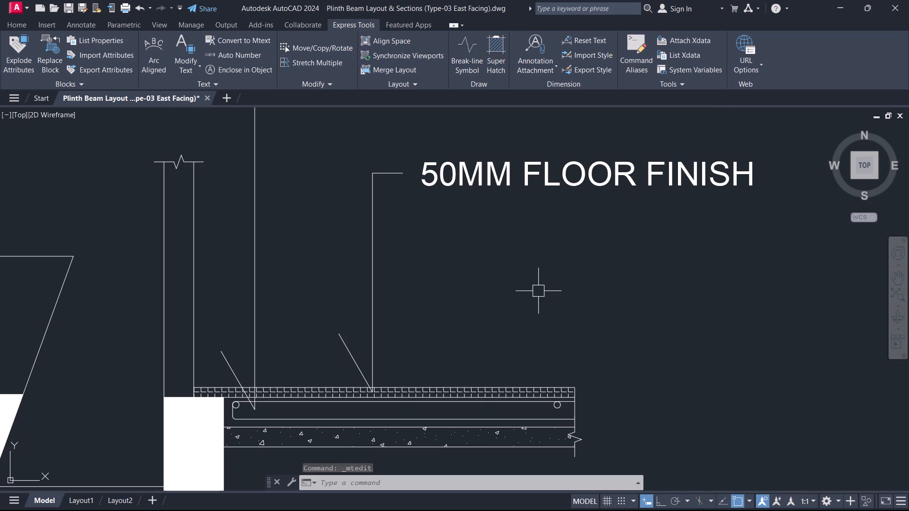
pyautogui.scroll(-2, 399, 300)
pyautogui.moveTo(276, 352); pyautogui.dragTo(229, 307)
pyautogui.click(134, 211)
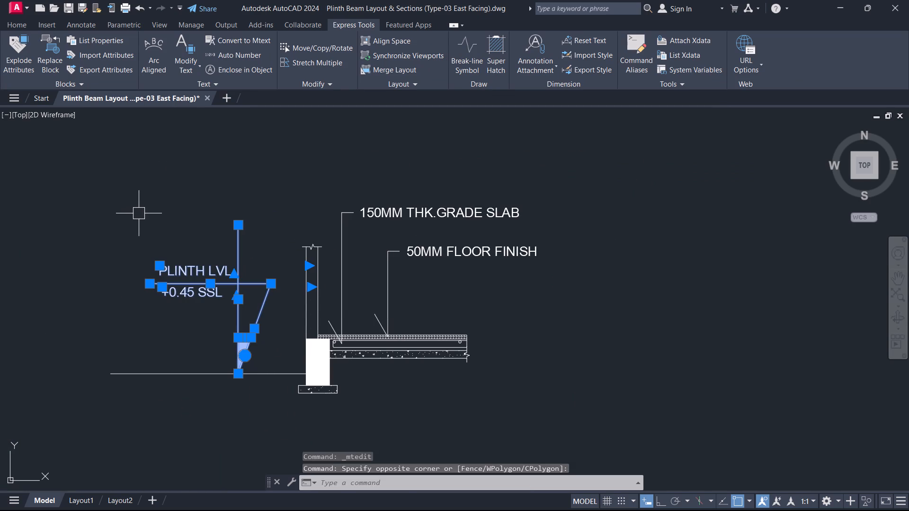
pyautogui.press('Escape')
# Stretch the line between the hatched floor finish and the slab horizontally to the right, beyond the section's end, with ortho on.
pyautogui.scroll(3, 499, 359)
pyautogui.scroll(3, 389, 317)
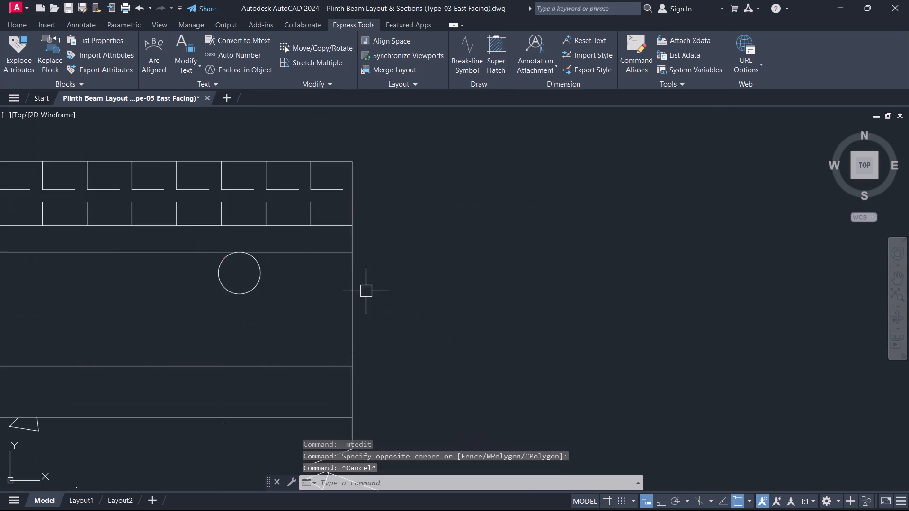
pyautogui.scroll(1, 366, 291)
pyautogui.click(322, 183)
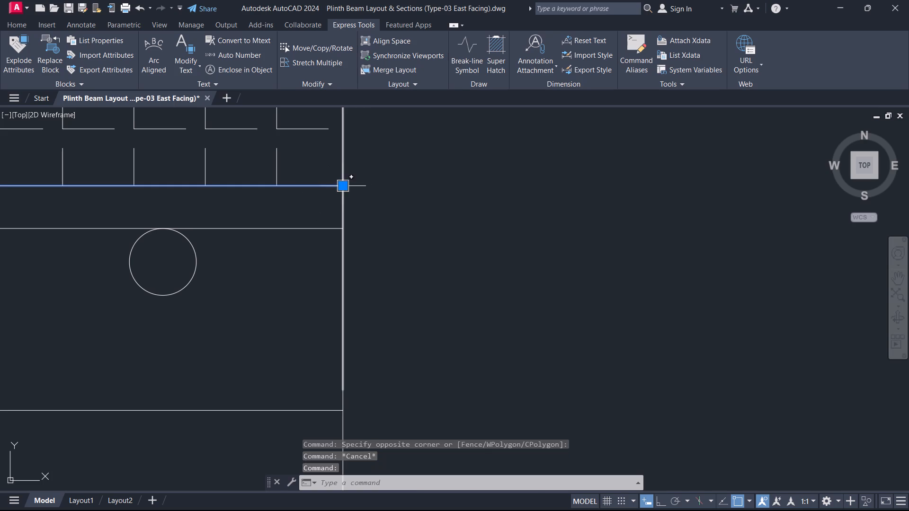
pyautogui.click(342, 187)
pyautogui.scroll(-7, 452, 199)
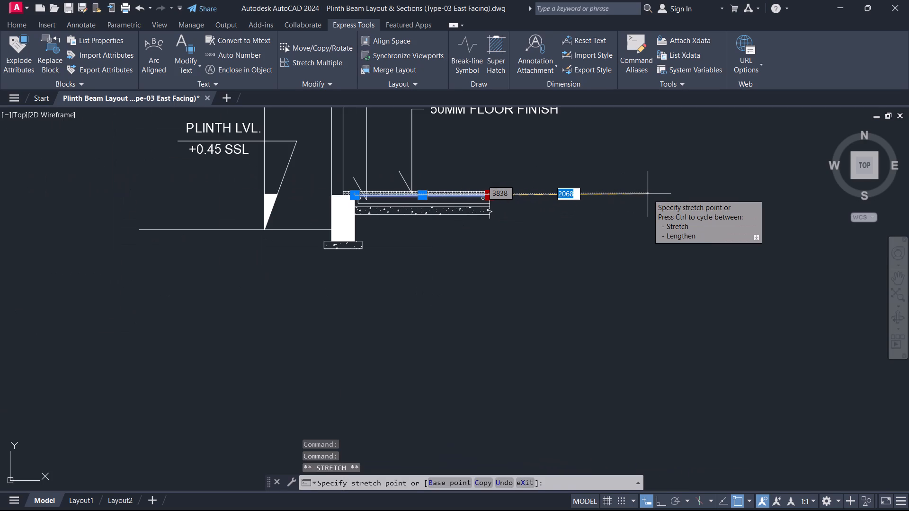
pyautogui.press('F8')
pyautogui.click(621, 194)
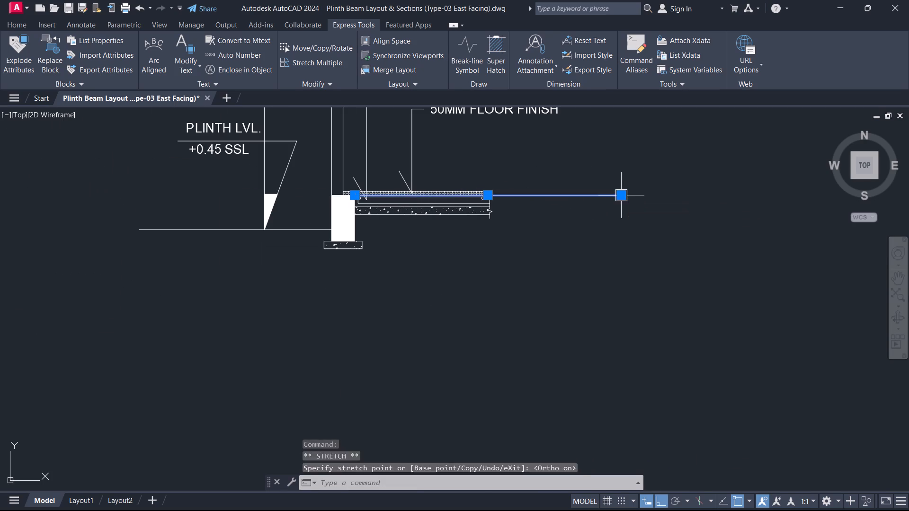
pyautogui.press('Escape')
# Mirror the PLINTH LVL. +0.45 SSL level marker about a vertical line at the slab section's broken end, keeping the original.
pyautogui.moveTo(282, 213); pyautogui.dragTo(341, 278, button='middle')
pyautogui.scroll(-1, 290, 219)
pyautogui.scroll(1, 343, 280)
pyautogui.moveTo(343, 280); pyautogui.dragTo(323, 250)
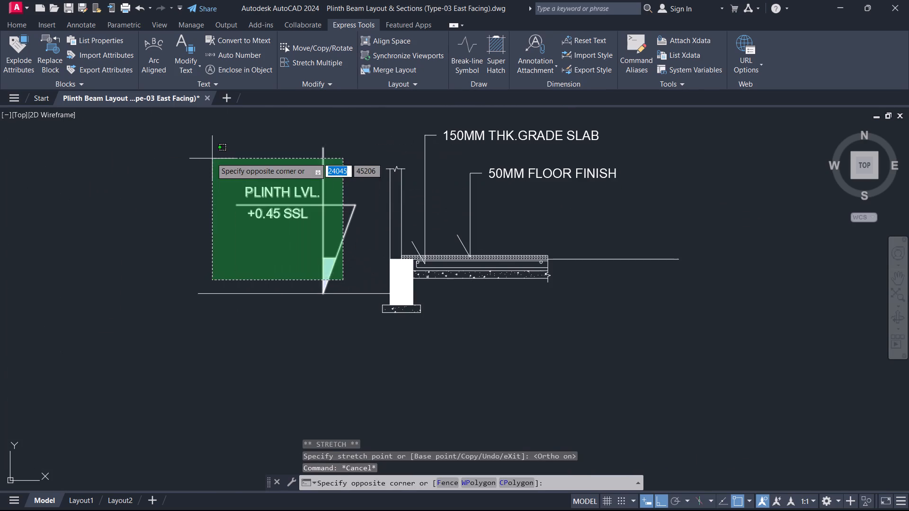
pyautogui.click(205, 150)
pyautogui.press('m')
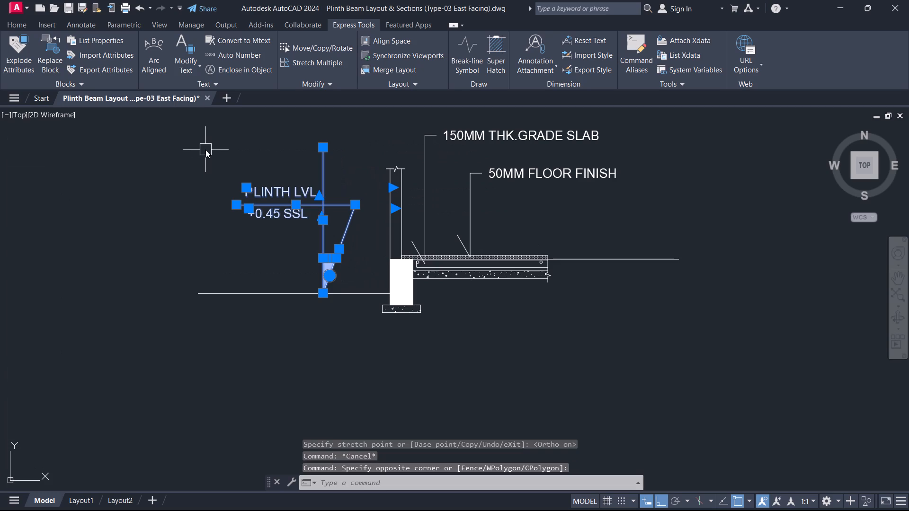
pyautogui.press('i')
pyautogui.press('space')
pyautogui.click(550, 257)
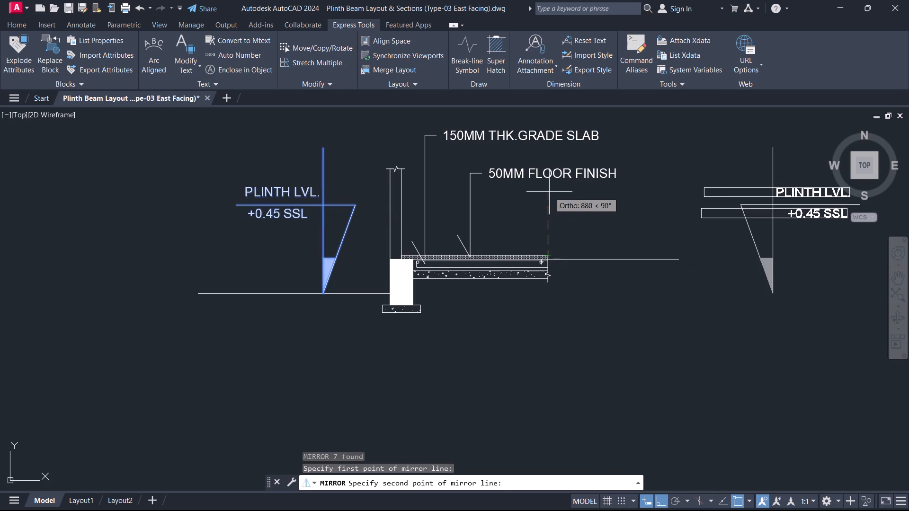
pyautogui.click(549, 188)
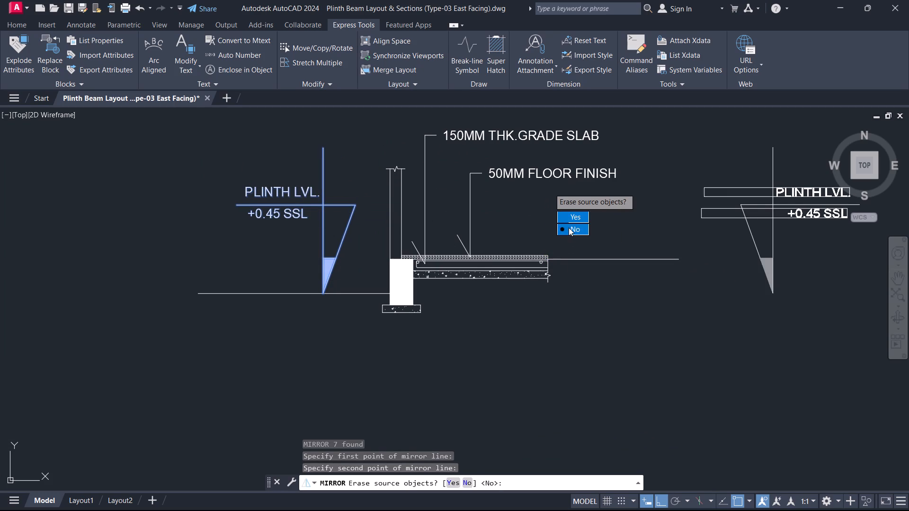
pyautogui.moveTo(572, 232); pyautogui.dragTo(549, 188)
# Move the mirrored level marker by its triangle tip onto the extended floor line, near that line's outer end.
pyautogui.moveTo(824, 252); pyautogui.dragTo(685, 285, button='middle')
pyautogui.moveTo(700, 358); pyautogui.dragTo(666, 302)
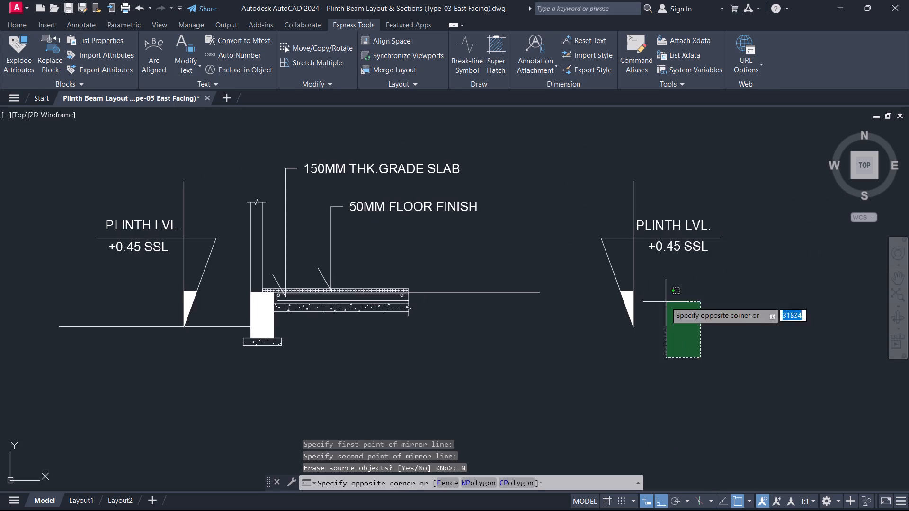
pyautogui.click(554, 174)
pyautogui.press('m')
pyautogui.press('space')
pyautogui.scroll(2, 647, 323)
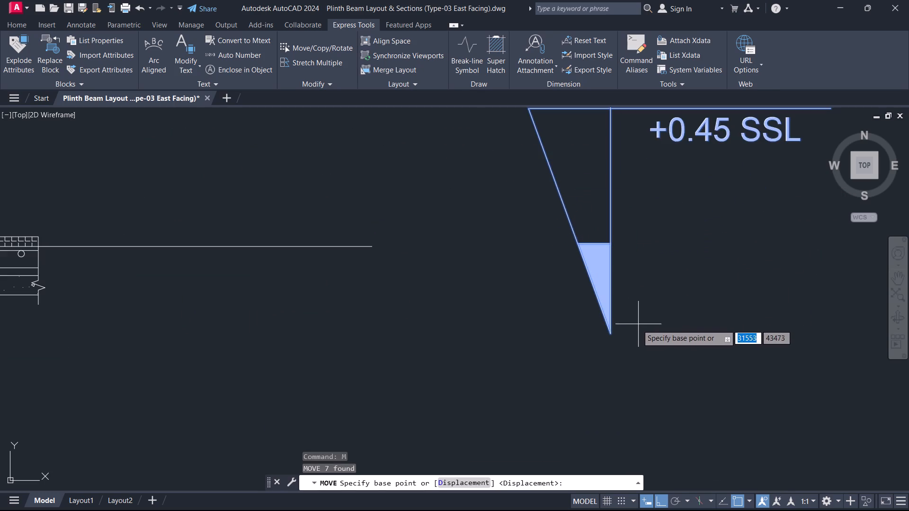
pyautogui.click(612, 335)
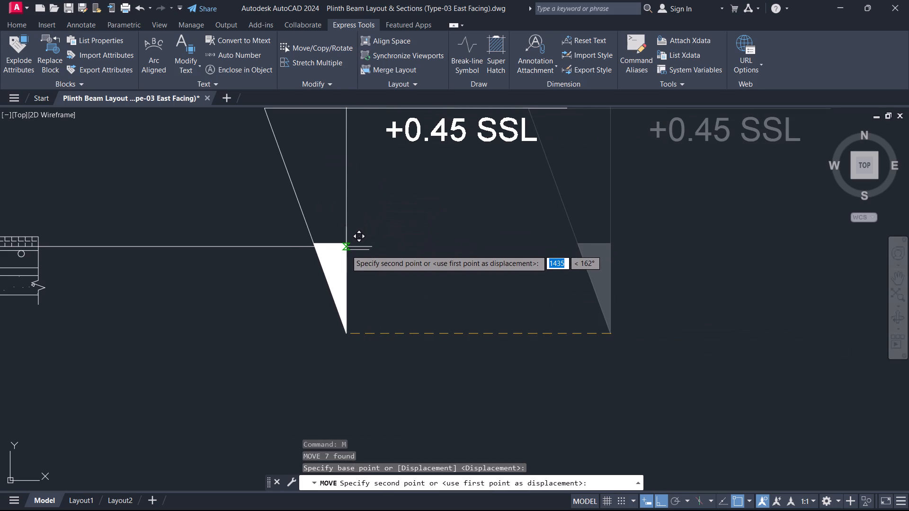
pyautogui.click(346, 249)
pyautogui.press('Escape')
pyautogui.scroll(-4, 336, 222)
pyautogui.moveTo(329, 191); pyautogui.dragTo(349, 201, button='middle')
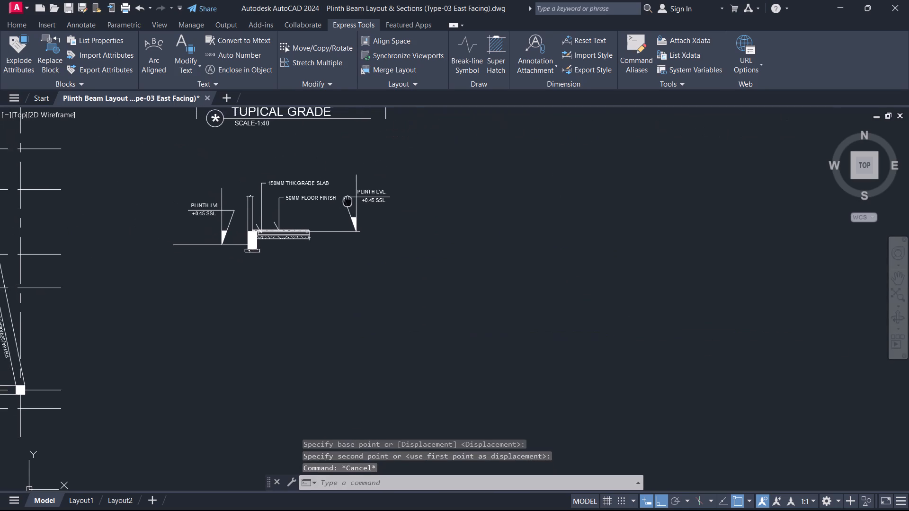
pyautogui.scroll(1, 349, 201)
pyautogui.moveTo(349, 201); pyautogui.dragTo(470, 222, button='middle')
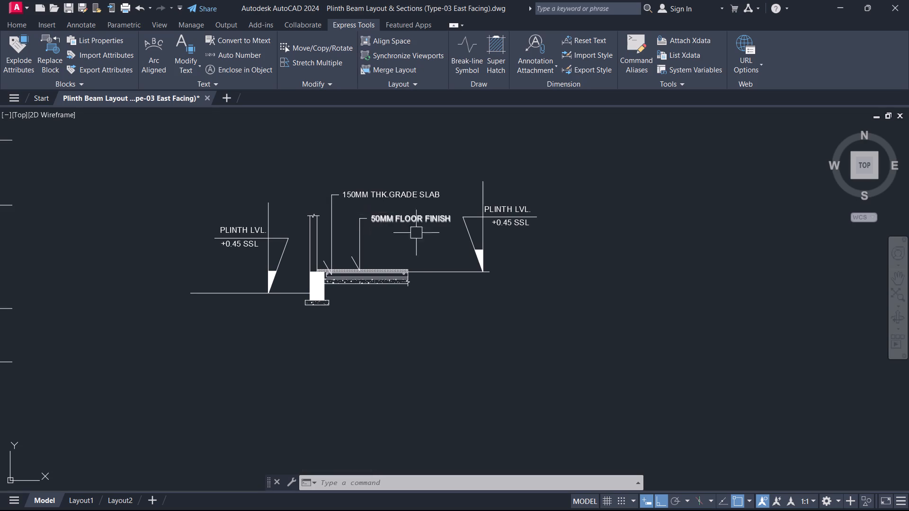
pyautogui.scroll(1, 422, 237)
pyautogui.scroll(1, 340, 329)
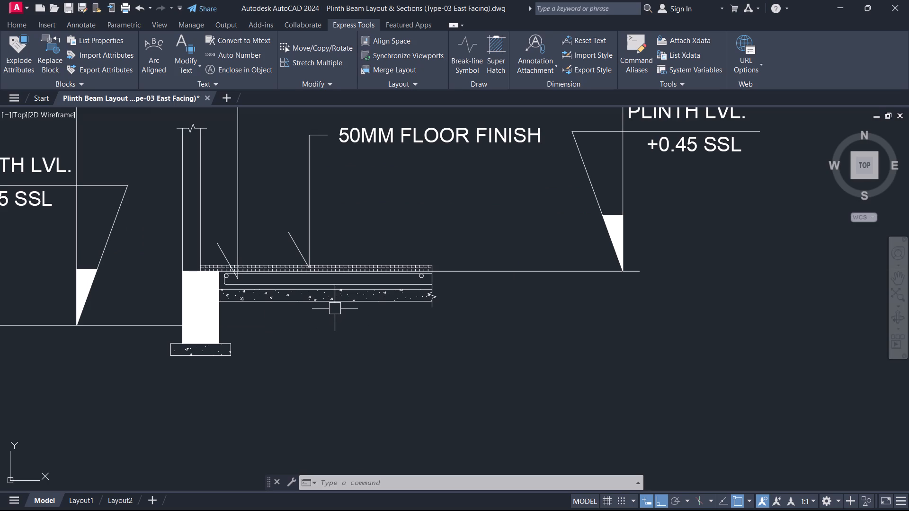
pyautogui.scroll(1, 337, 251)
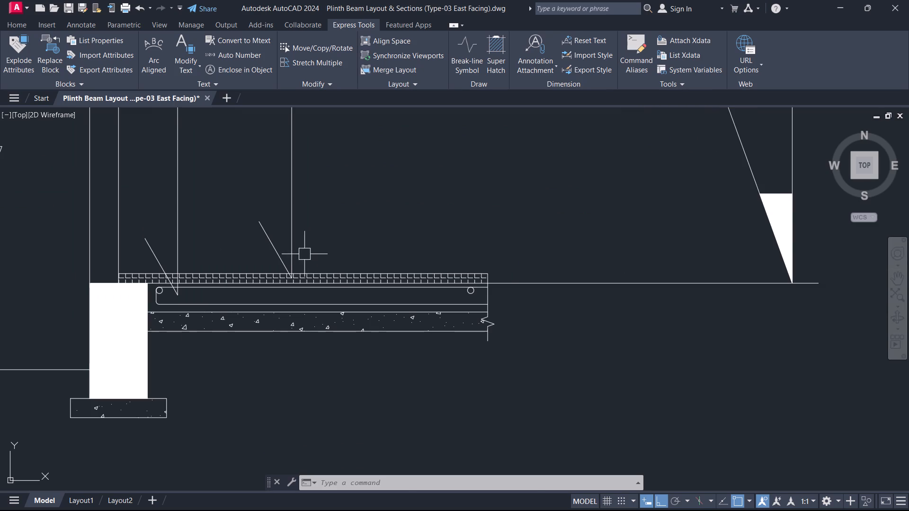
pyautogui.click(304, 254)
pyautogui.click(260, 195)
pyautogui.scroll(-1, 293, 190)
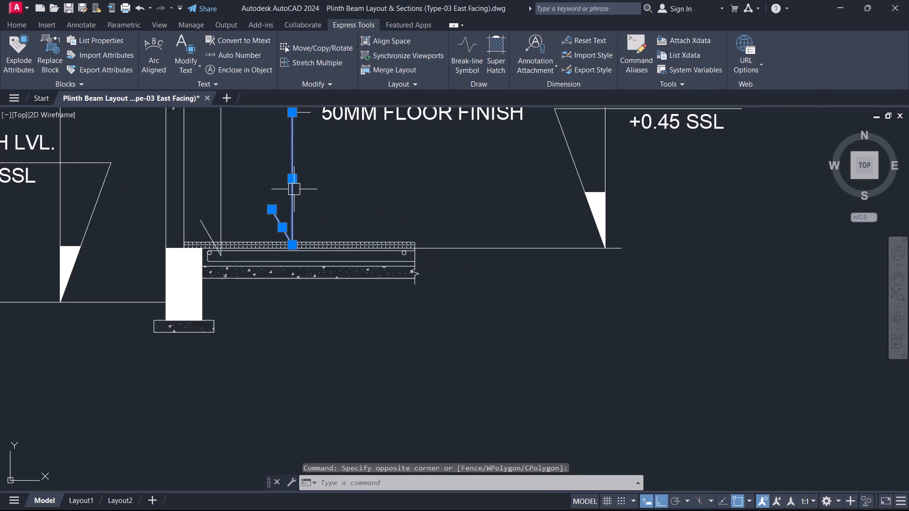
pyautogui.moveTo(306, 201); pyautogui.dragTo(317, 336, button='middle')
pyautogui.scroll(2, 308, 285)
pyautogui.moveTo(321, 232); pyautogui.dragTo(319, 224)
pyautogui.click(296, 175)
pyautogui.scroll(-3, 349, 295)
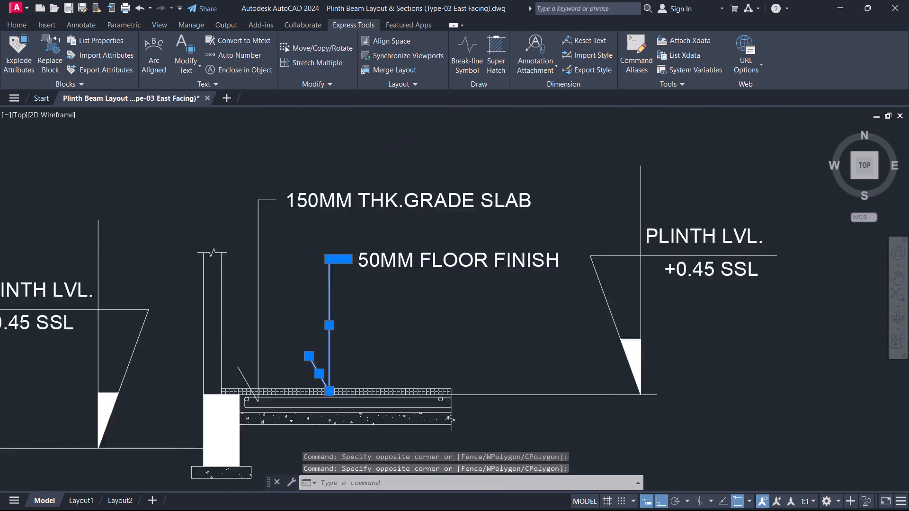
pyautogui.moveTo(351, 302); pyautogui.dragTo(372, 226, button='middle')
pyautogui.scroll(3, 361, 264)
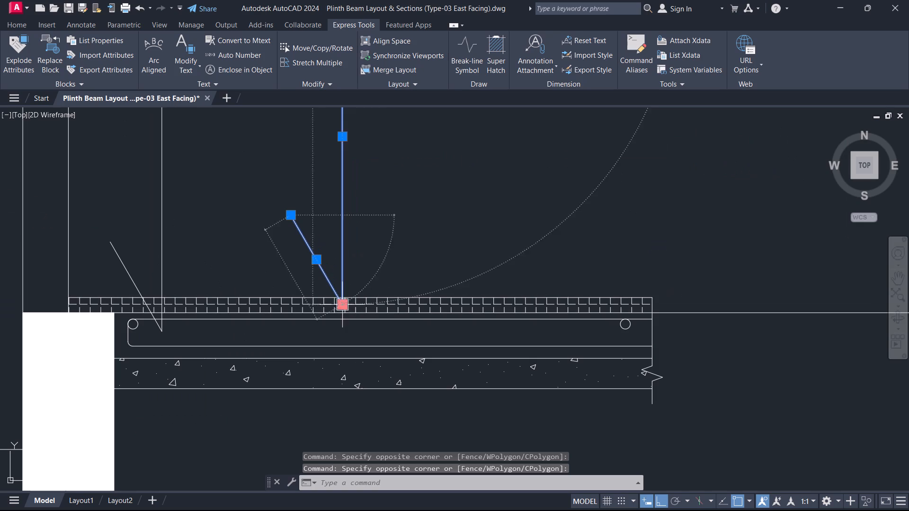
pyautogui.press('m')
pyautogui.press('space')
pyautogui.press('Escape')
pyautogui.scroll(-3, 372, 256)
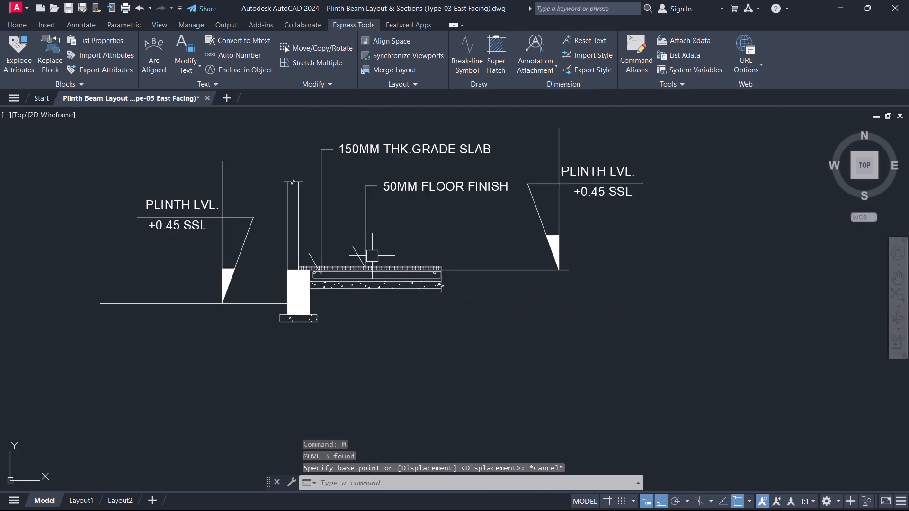
# Copy the 50MM FLOOR FINISH note's leader lines from their tip onto the lower reinforcement line inside the grade slab.
pyautogui.moveTo(373, 255); pyautogui.dragTo(356, 325, button='middle')
pyautogui.moveTo(357, 324); pyautogui.dragTo(347, 303)
pyautogui.click(333, 235)
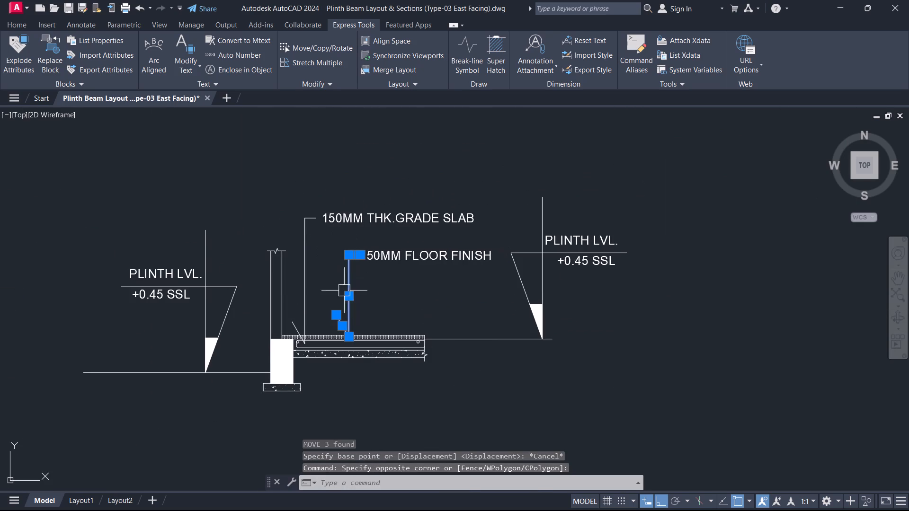
pyautogui.press('c')
pyautogui.press('o')
pyautogui.press('space')
pyautogui.scroll(3, 357, 352)
pyautogui.scroll(3, 329, 291)
pyautogui.click(328, 323)
pyautogui.moveTo(544, 420); pyautogui.dragTo(477, 309, button='middle')
pyautogui.scroll(-1, 477, 309)
pyautogui.scroll(-2, 563, 344)
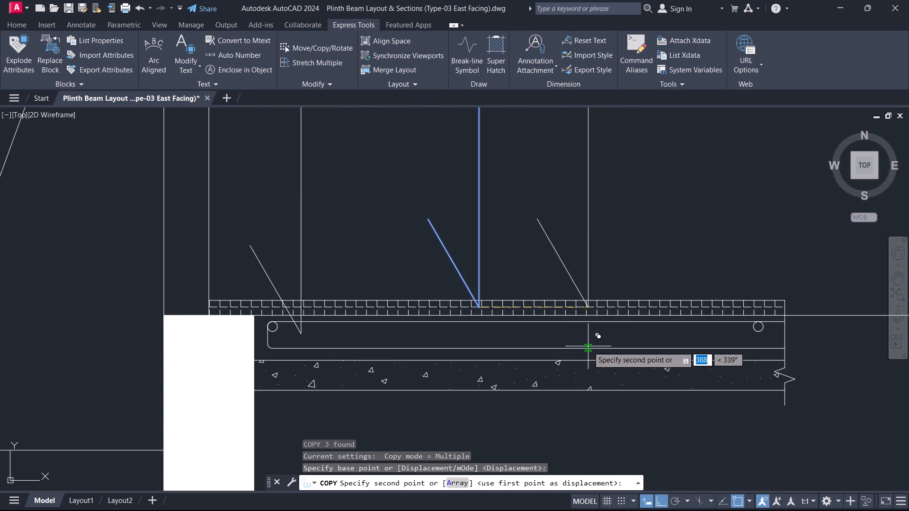
pyautogui.click(584, 346)
pyautogui.press('Escape')
# Move the copied leader's short horizontal line about 197 units down along its vertical leader.
pyautogui.scroll(-3, 573, 283)
pyautogui.scroll(2, 588, 177)
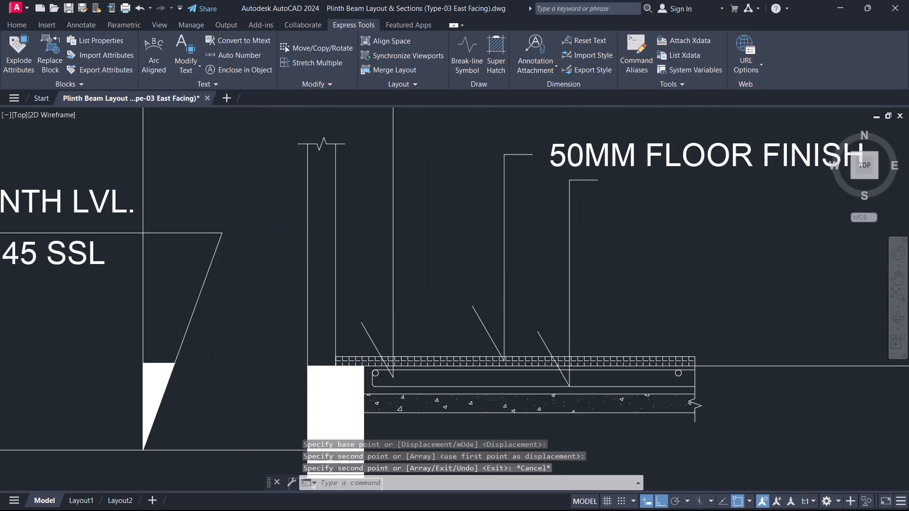
pyautogui.scroll(1, 588, 177)
pyautogui.click(588, 184)
pyautogui.write('M')
pyautogui.press('space')
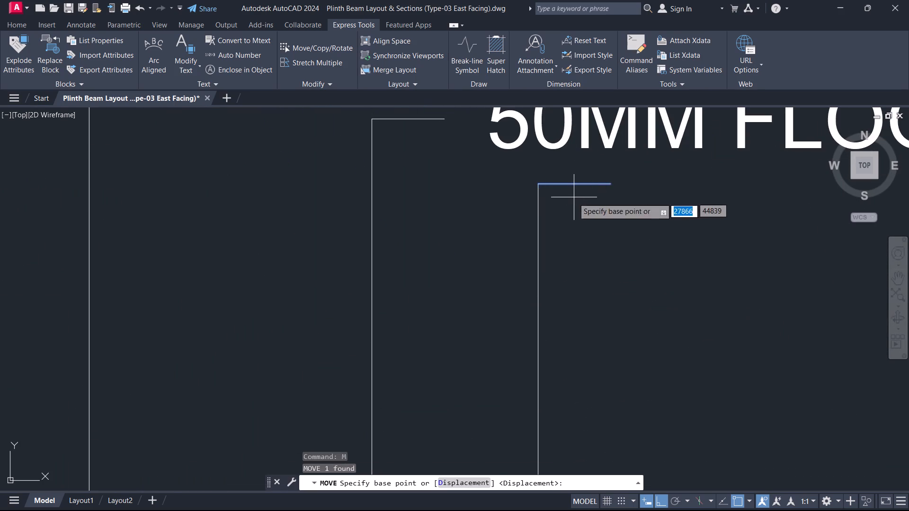
pyautogui.click(540, 178)
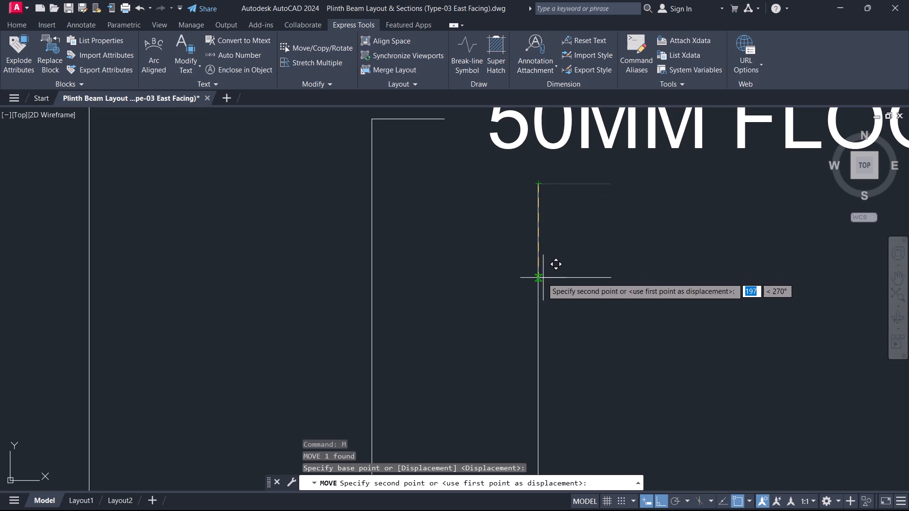
pyautogui.click(542, 278)
pyautogui.press('Escape')
# Trim the excess of the copied vertical leader above its short horizontal line.
pyautogui.write('TR')
pyautogui.press('space')
pyautogui.moveTo(555, 246); pyautogui.dragTo(499, 241)
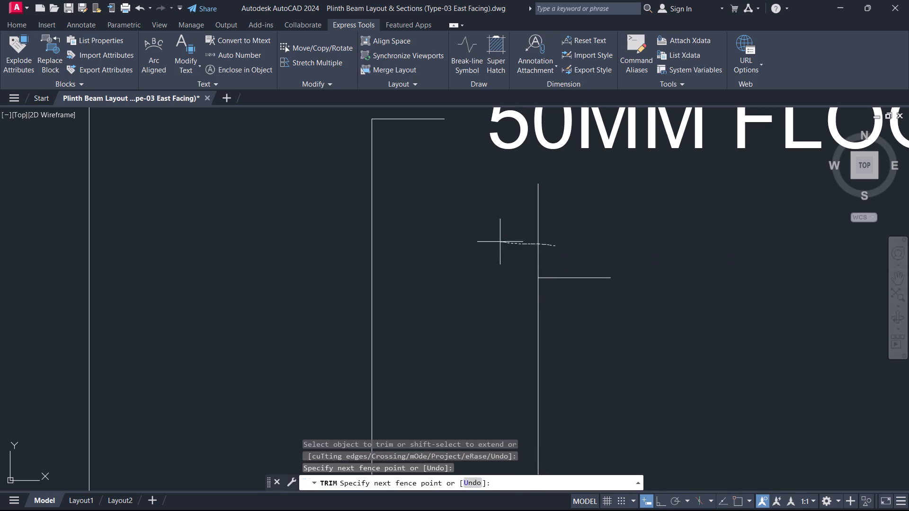
pyautogui.moveTo(499, 241); pyautogui.dragTo(497, 241)
pyautogui.press('Escape')
pyautogui.scroll(-4, 589, 273)
# Copy the 50MM FLOOR FINISH text to the end of the new leader's short horizontal line.
pyautogui.moveTo(613, 287); pyautogui.dragTo(443, 237, button='middle')
pyautogui.scroll(1, 613, 287)
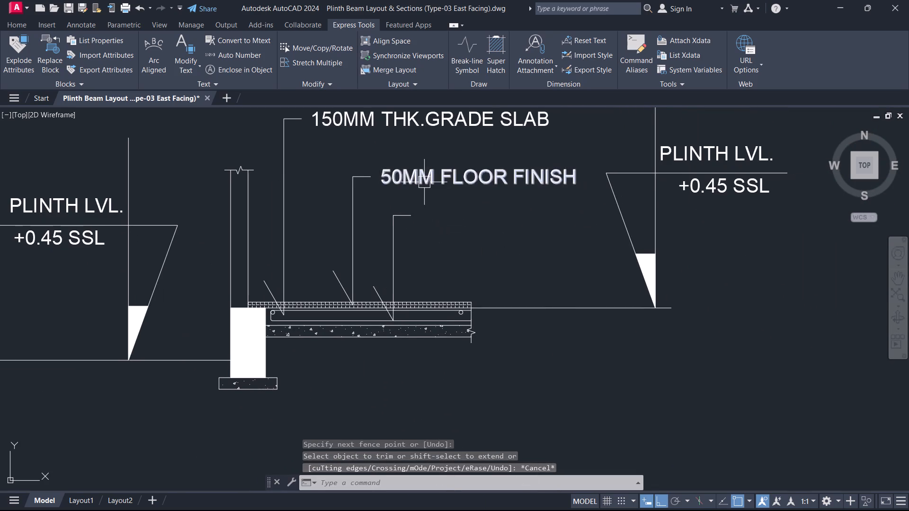
pyautogui.click(424, 181)
pyautogui.press('c')
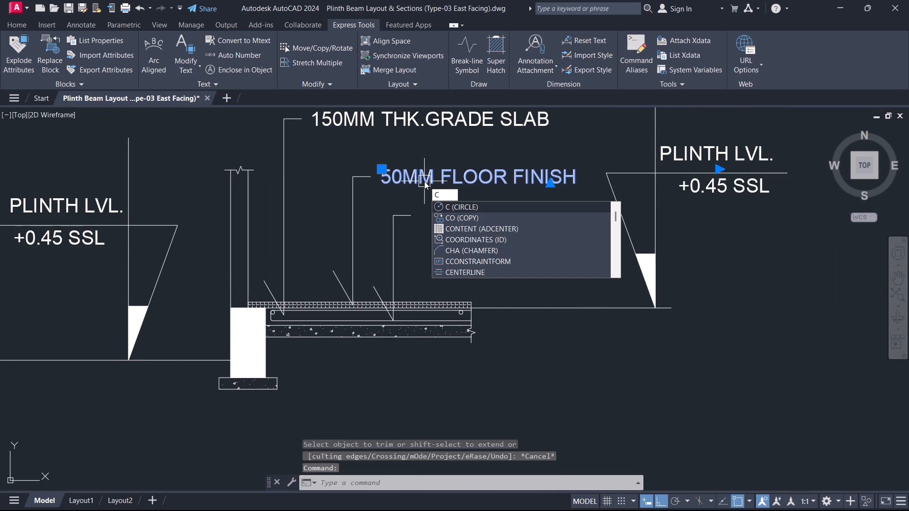
pyautogui.write('O')
pyautogui.press('space')
pyautogui.click(374, 175)
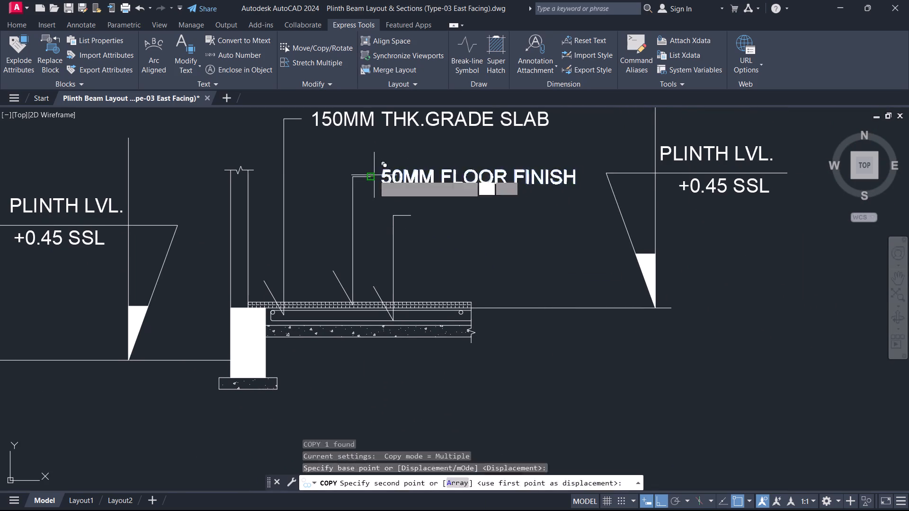
pyautogui.click(413, 216)
pyautogui.press('Escape')
# Change the lower copied note's text to GRADE SLAB REINF.
pyautogui.doubleClick(455, 211)
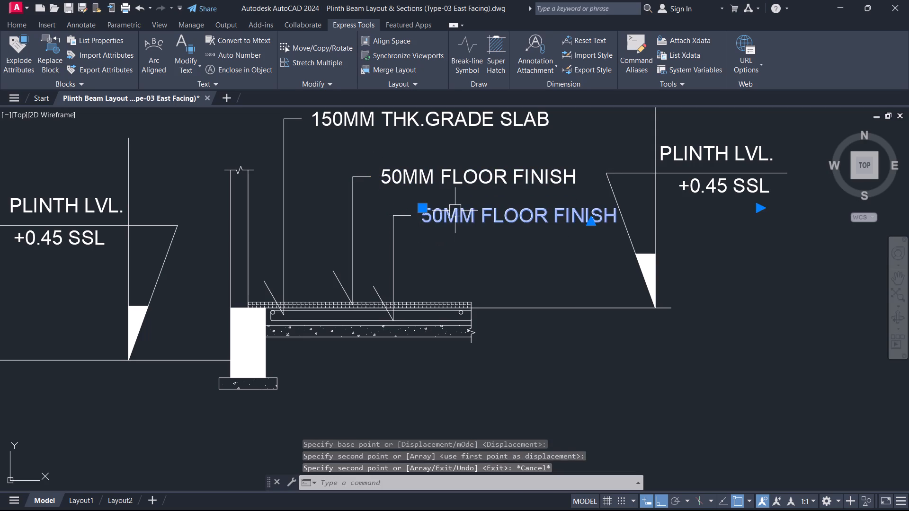
pyautogui.hotkey('ctrl', 'a')
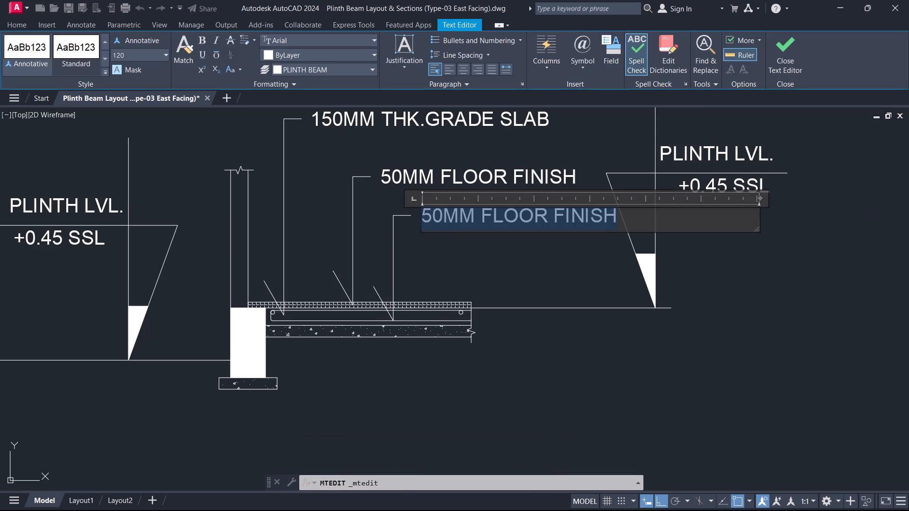
pyautogui.press('g')
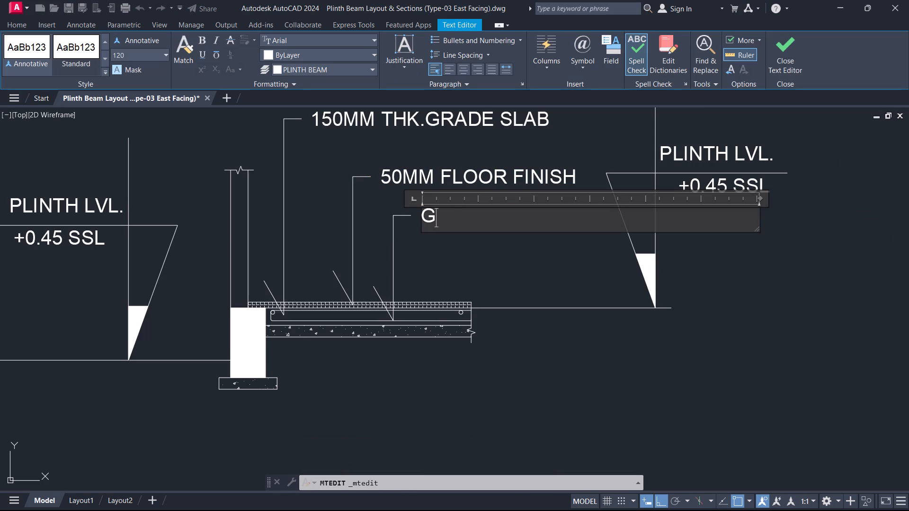
pyautogui.write('RADE SLAB REINF')
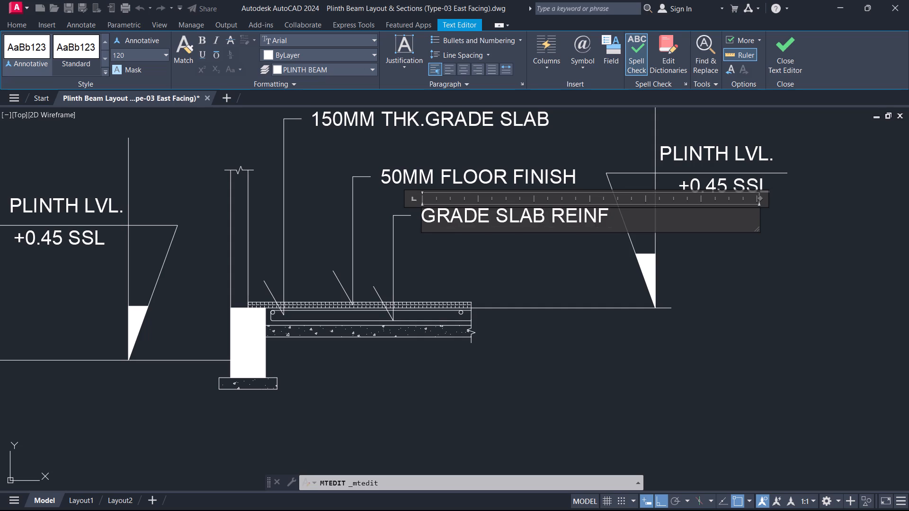
pyautogui.press('.')
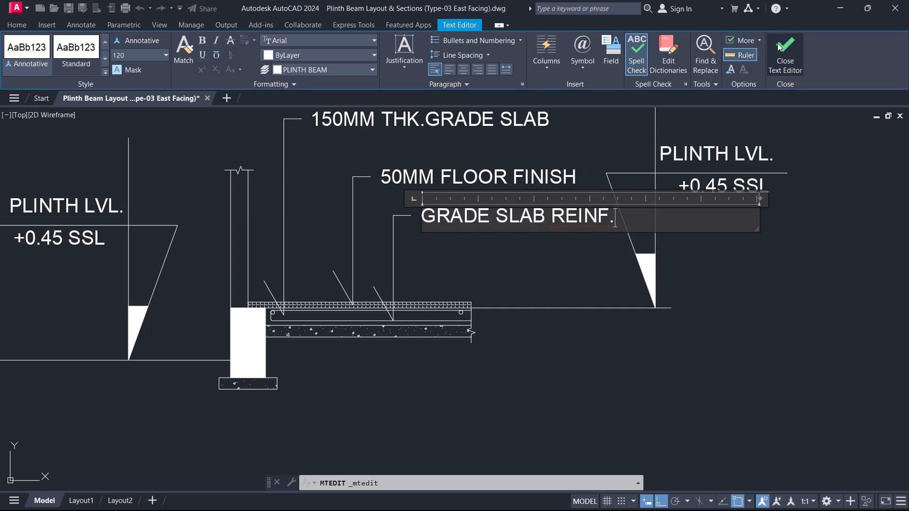
pyautogui.click(777, 43)
pyautogui.scroll(-2, 583, 264)
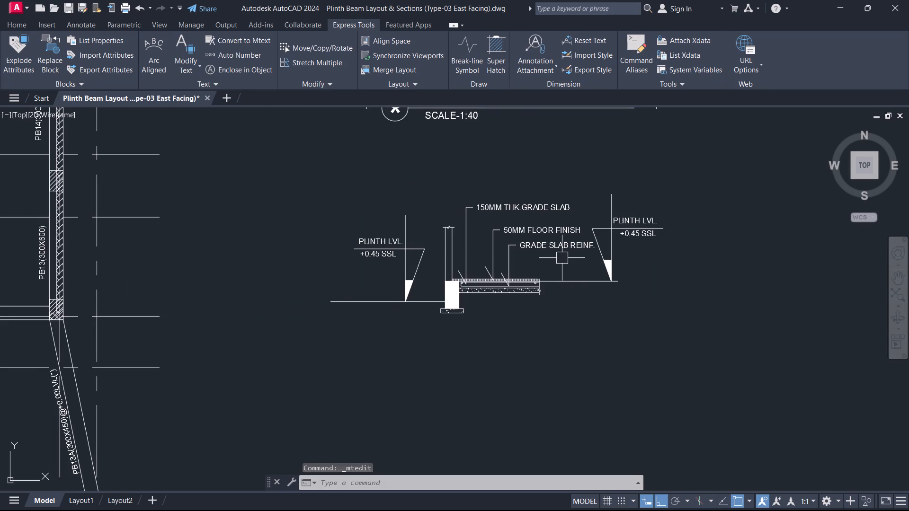